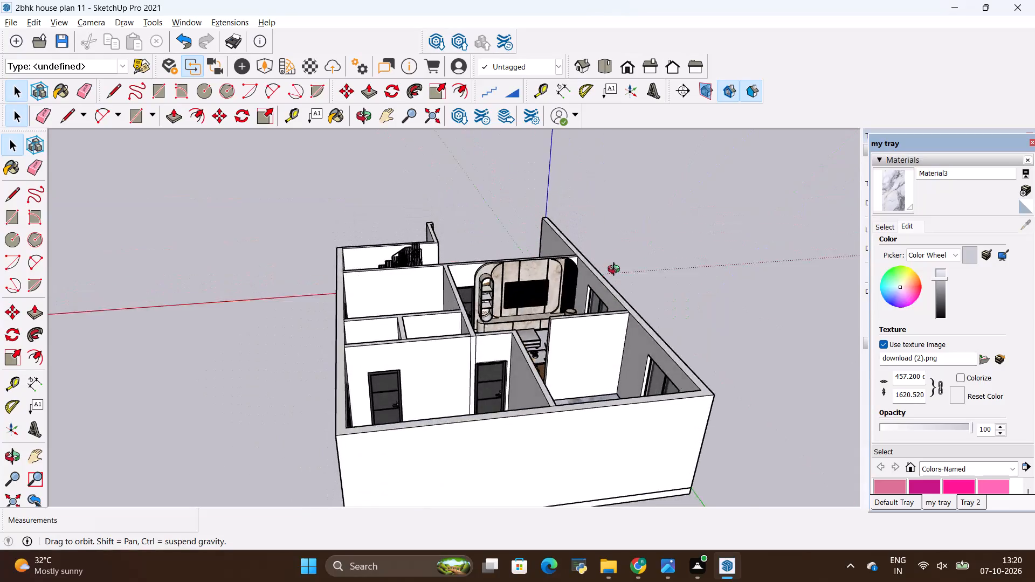
Examine the house model from several sides, covering the living room, bedrooms, bathrooms and staircase.
middle_click_drag(689, 304, 370, 359)
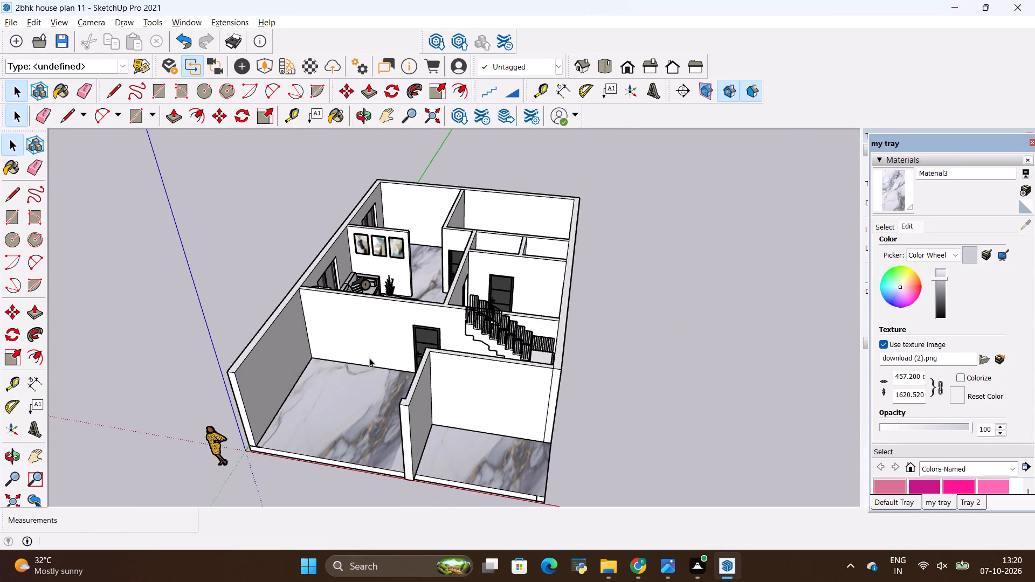
scroll(367, 252, "up", 6)
scroll(337, 314, "down", 5)
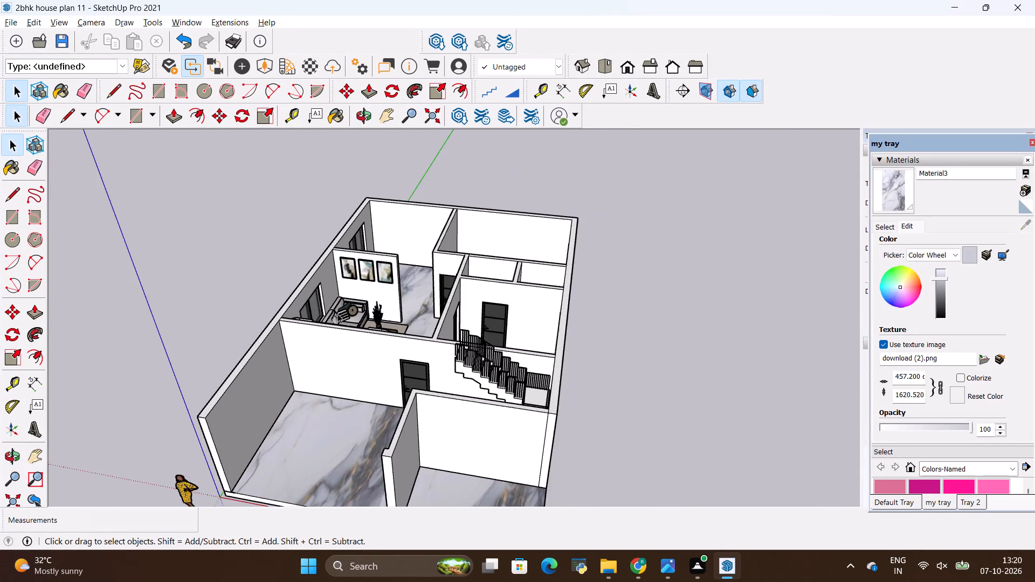
scroll(337, 314, "down", 4)
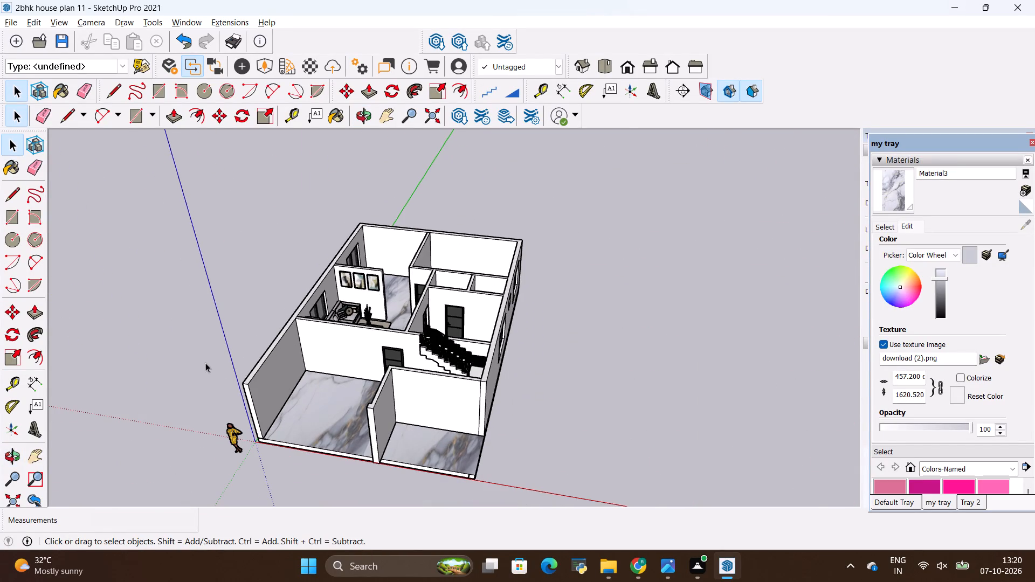
scroll(474, 254, "up", 16)
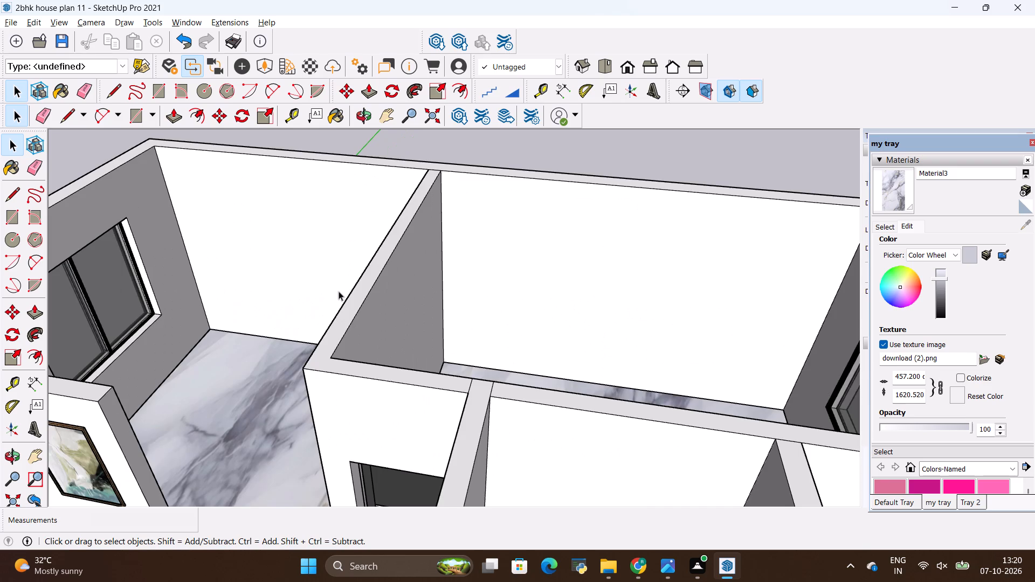
scroll(399, 275, "down", 11)
middle_click_drag(604, 241, 542, 369)
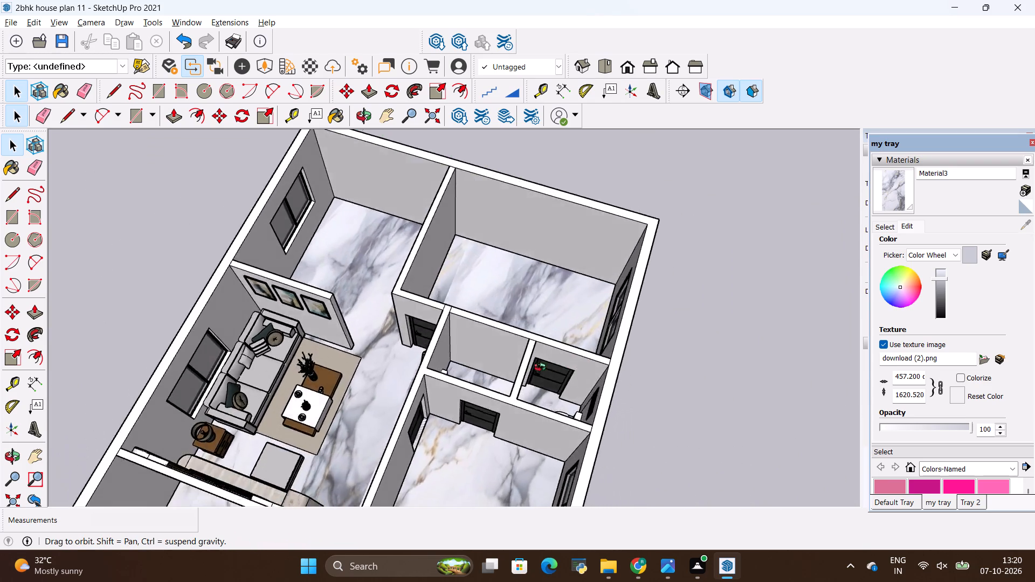
middle_click_drag(542, 369, 323, 247)
scroll(469, 155, "up", 6)
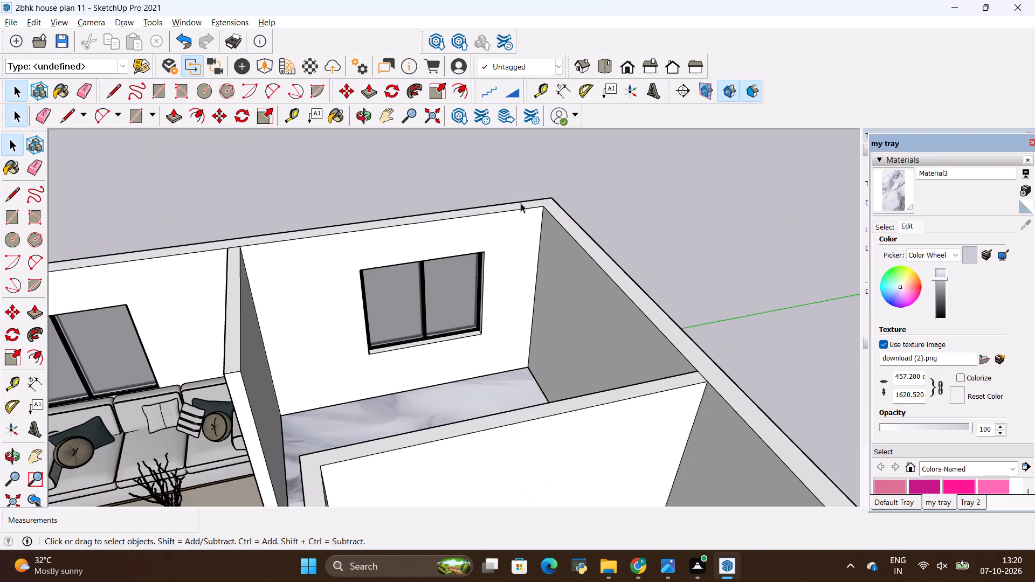
scroll(521, 205, "down", 18)
scroll(293, 325, "up", 1)
middle_click_drag(293, 325, 304, 349)
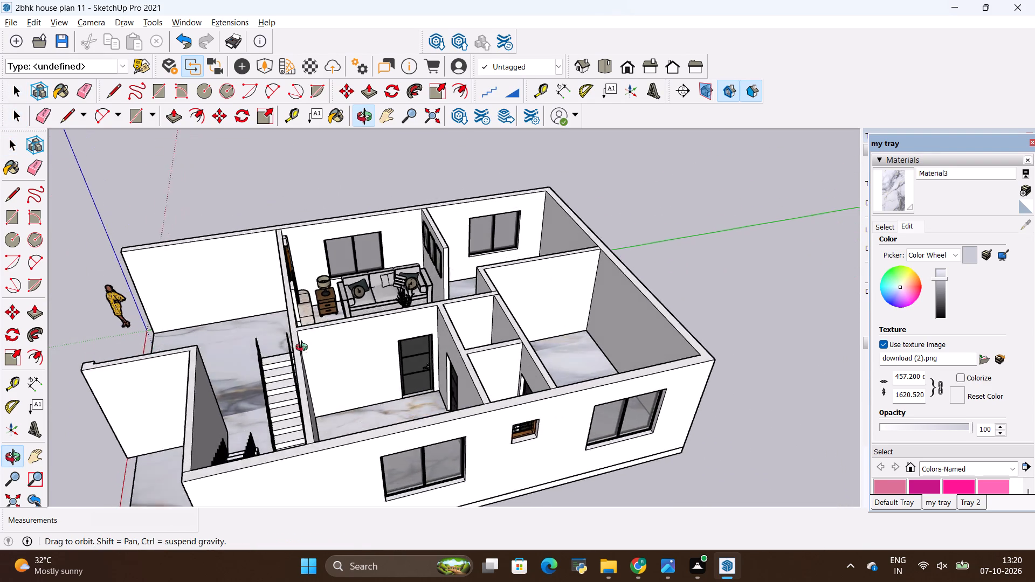
middle_click_drag(304, 349, 346, 482)
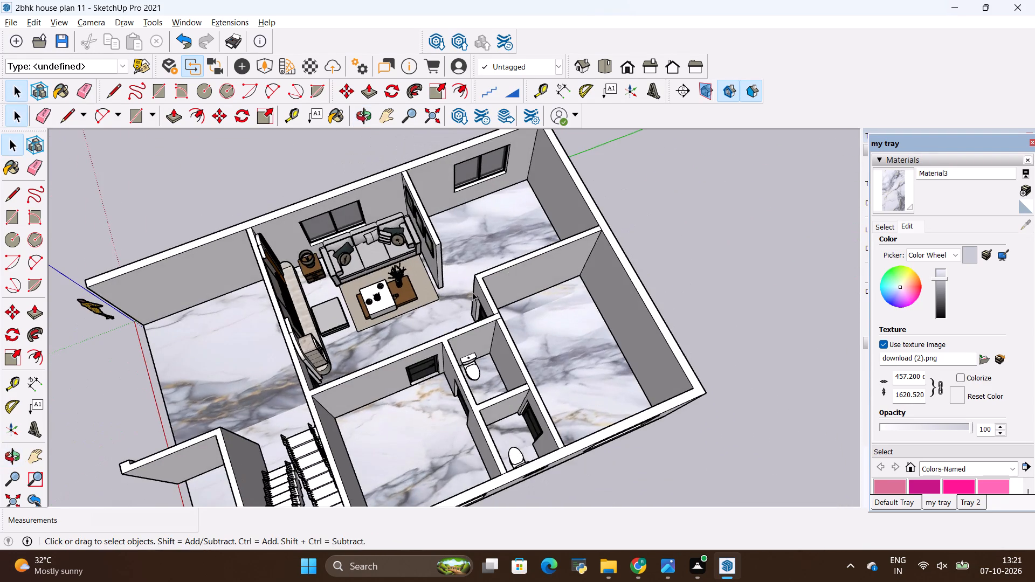
scroll(551, 277, "down", 4)
scroll(574, 193, "up", 4)
middle_click_drag(598, 317, 451, 338)
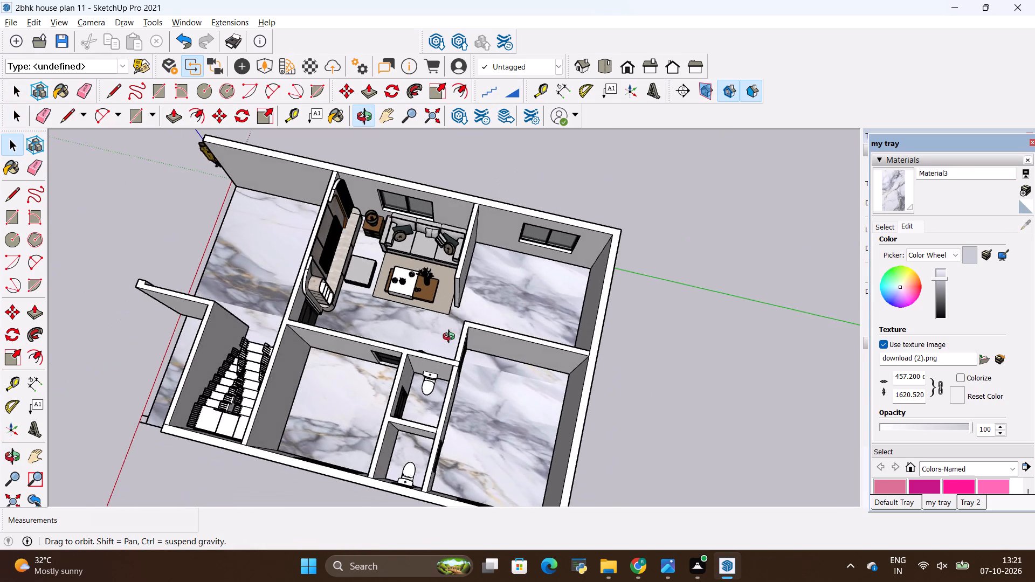
middle_click_drag(451, 338, 474, 283)
scroll(591, 217, "up", 7)
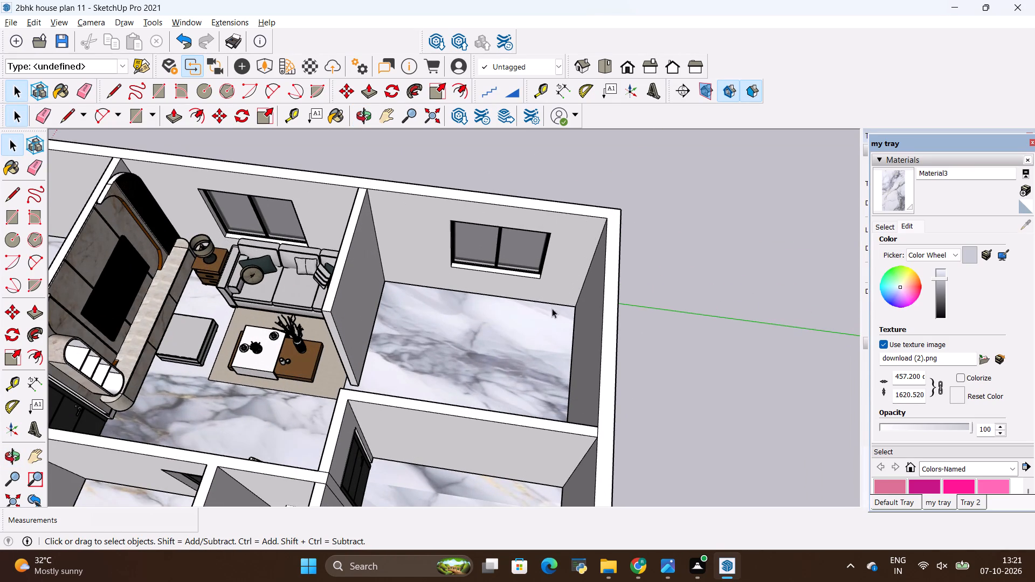
scroll(436, 283, "down", 4)
scroll(583, 268, "up", 6)
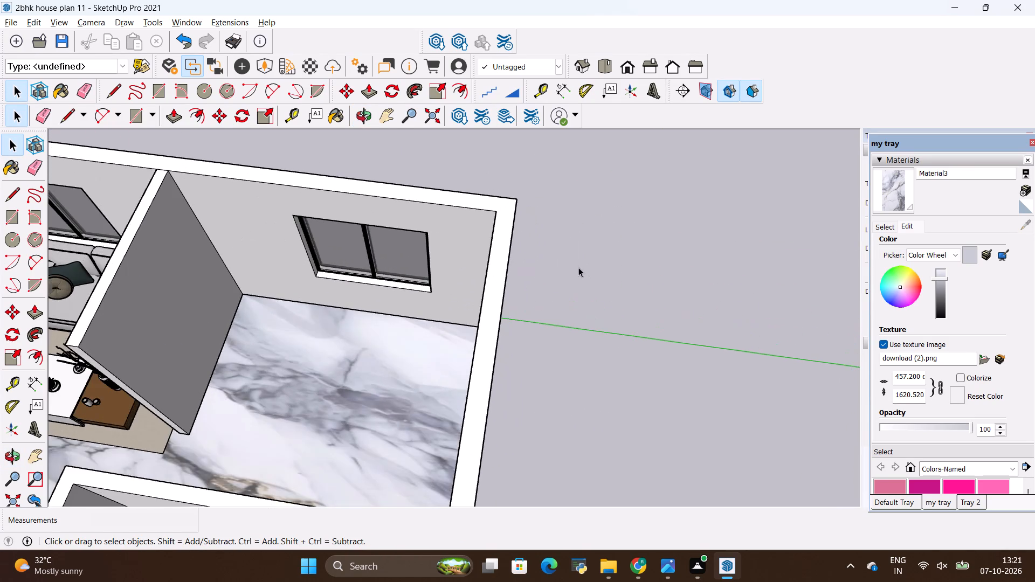
scroll(488, 286, "down", 14)
scroll(493, 277, "up", 1)
scroll(493, 277, "down", 9)
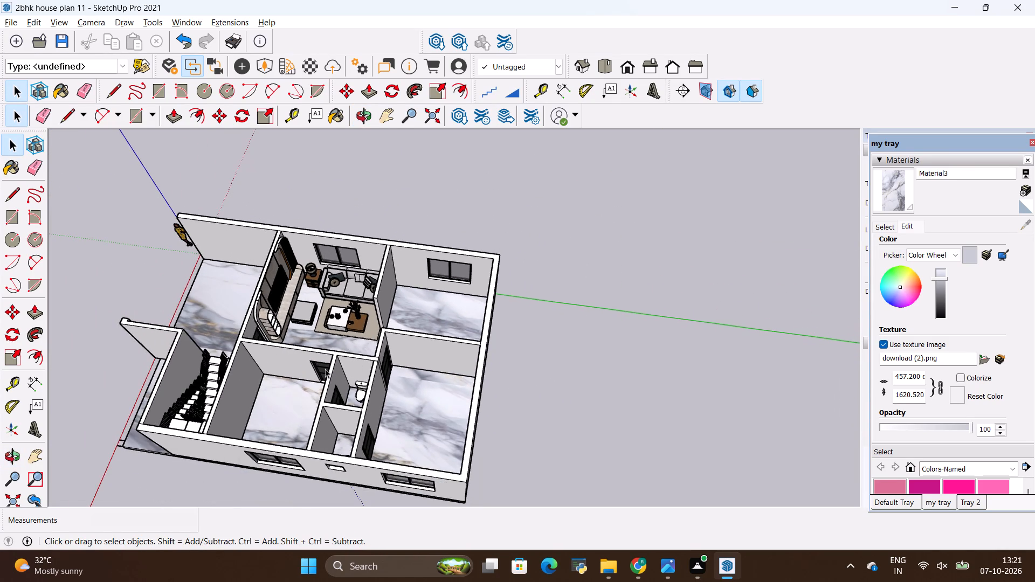
middle_click_drag(323, 369, 592, 456)
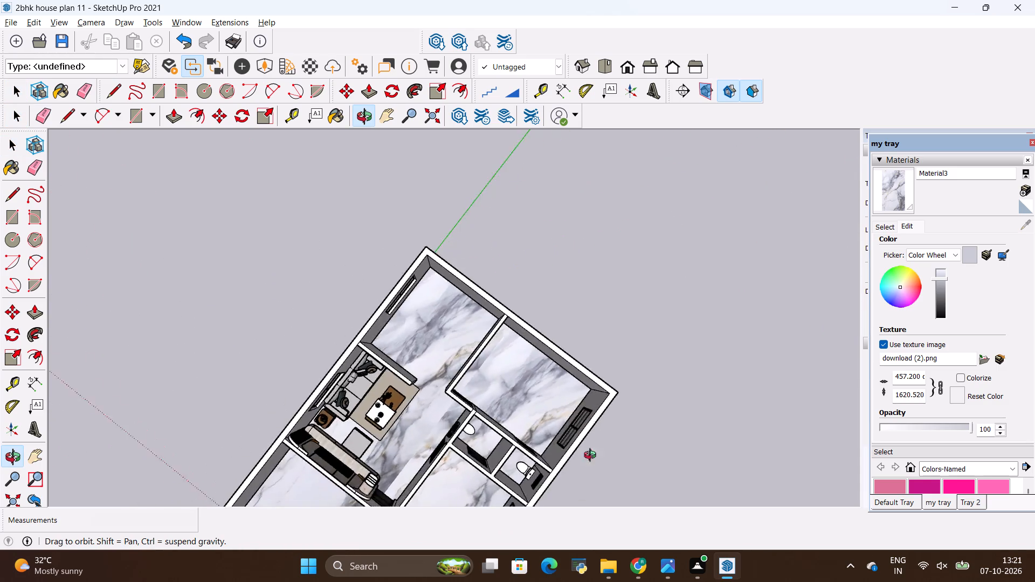
middle_click_drag(592, 456, 636, 300)
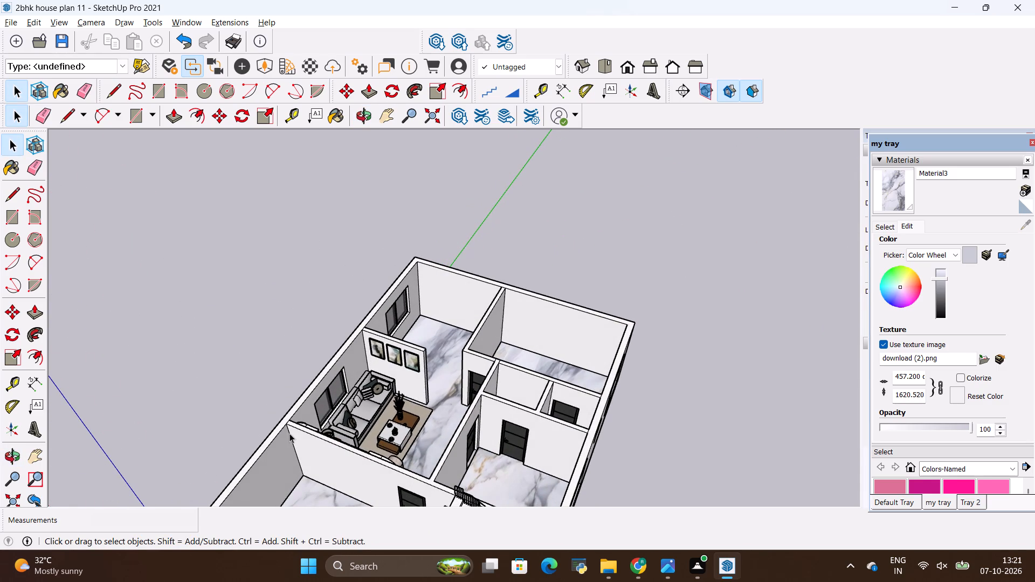
middle_click_drag(289, 433, 623, 403)
Copy the round strap-hung mirror from the wall beside the door into the small bathroom with the louvred window, about 12' 4" away.
scroll(470, 307, "up", 8)
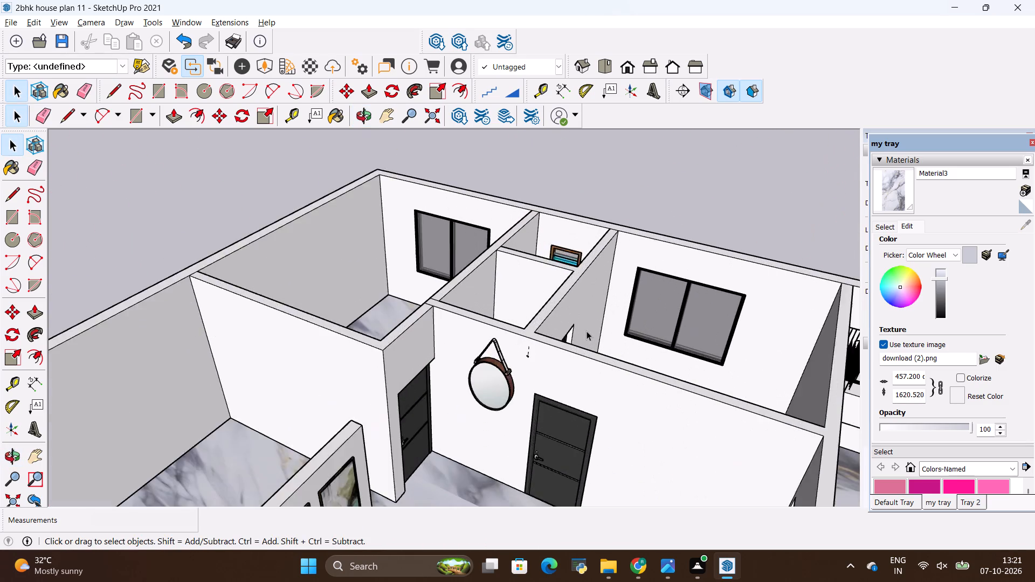
scroll(586, 331, "up", 4)
left_click(480, 405)
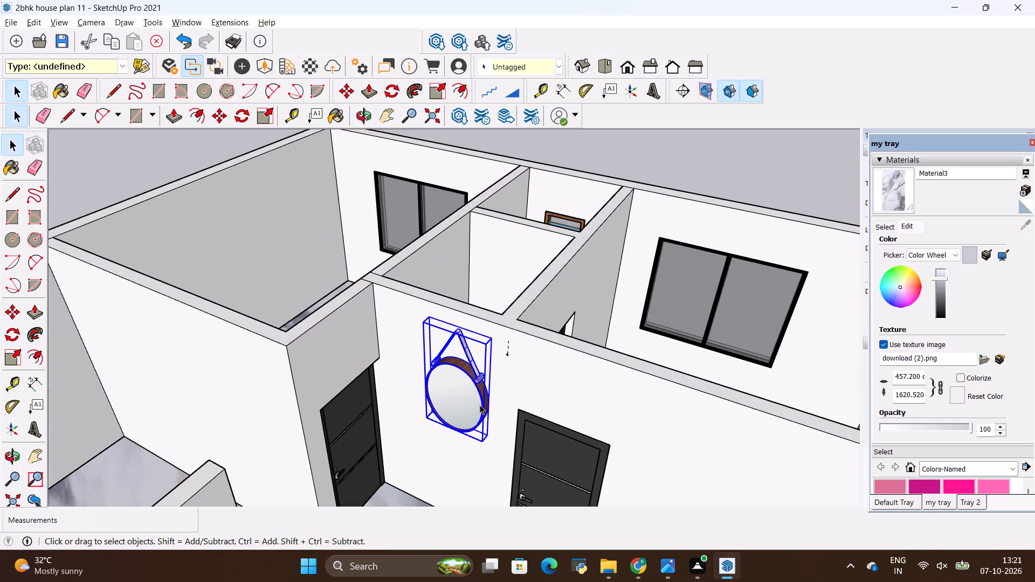
key("m")
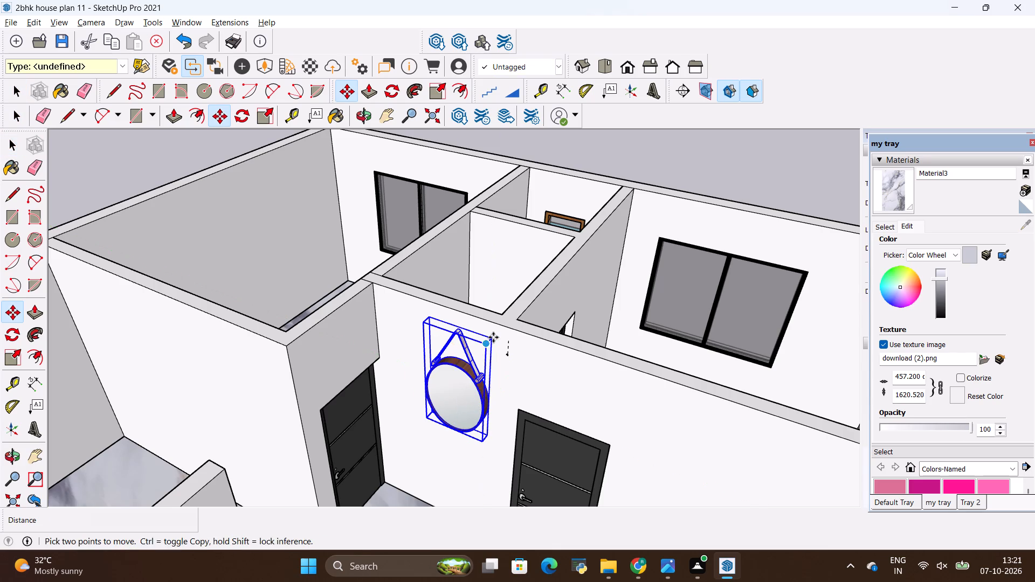
left_click(491, 340, "ctrl")
scroll(378, 387, "down", 11)
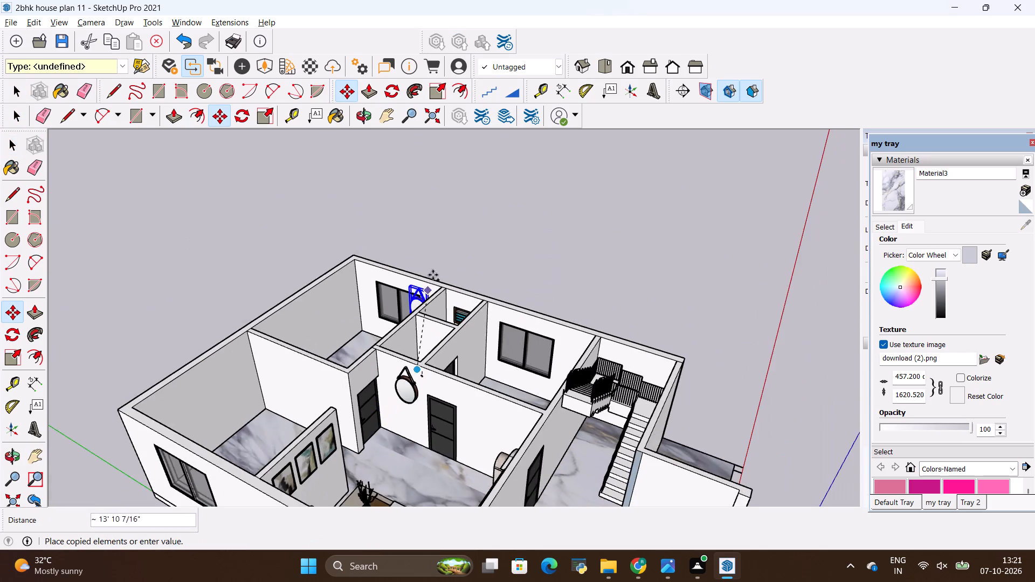
scroll(440, 257, "up", 5)
scroll(465, 338, "up", 1)
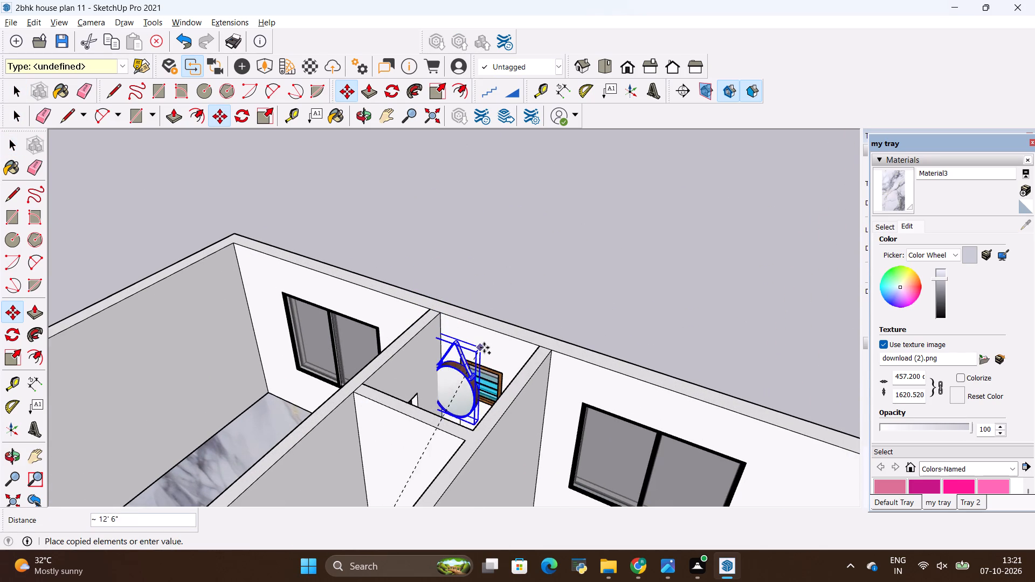
left_click(502, 345)
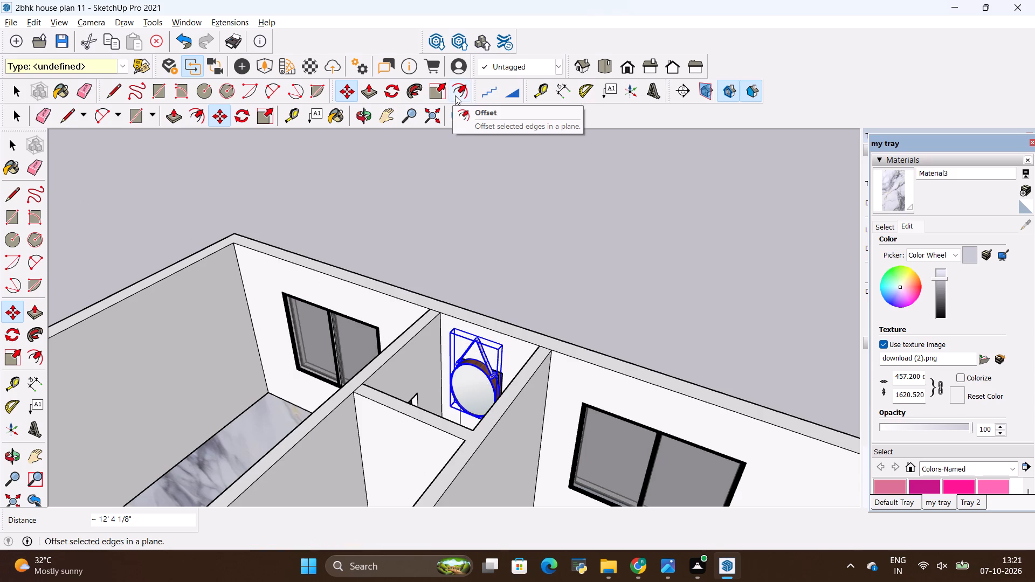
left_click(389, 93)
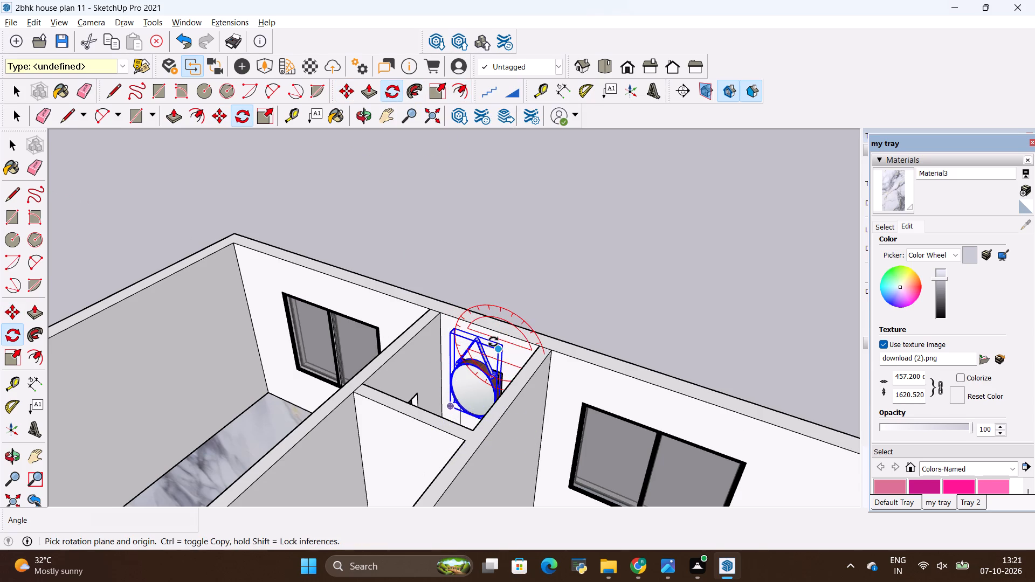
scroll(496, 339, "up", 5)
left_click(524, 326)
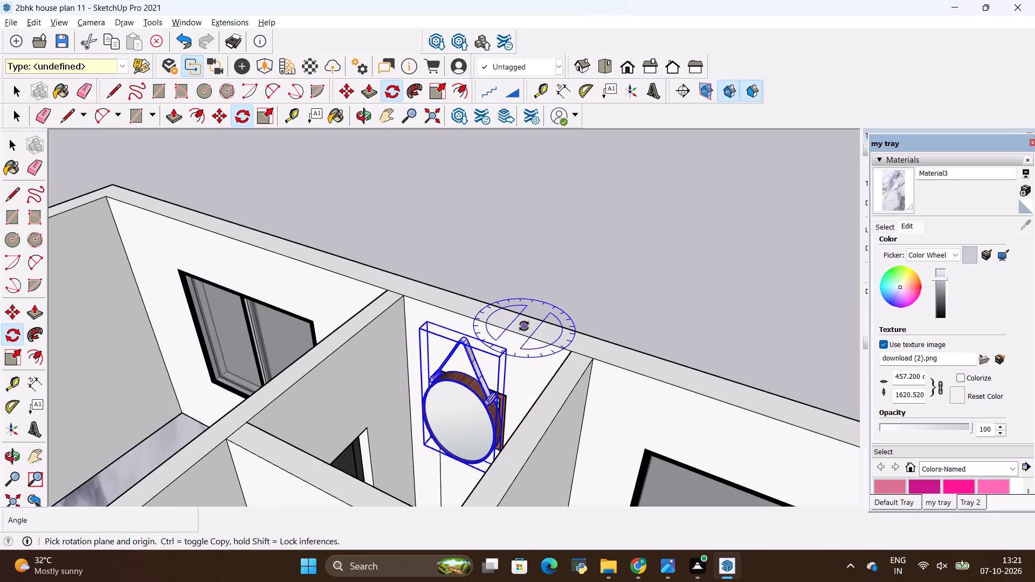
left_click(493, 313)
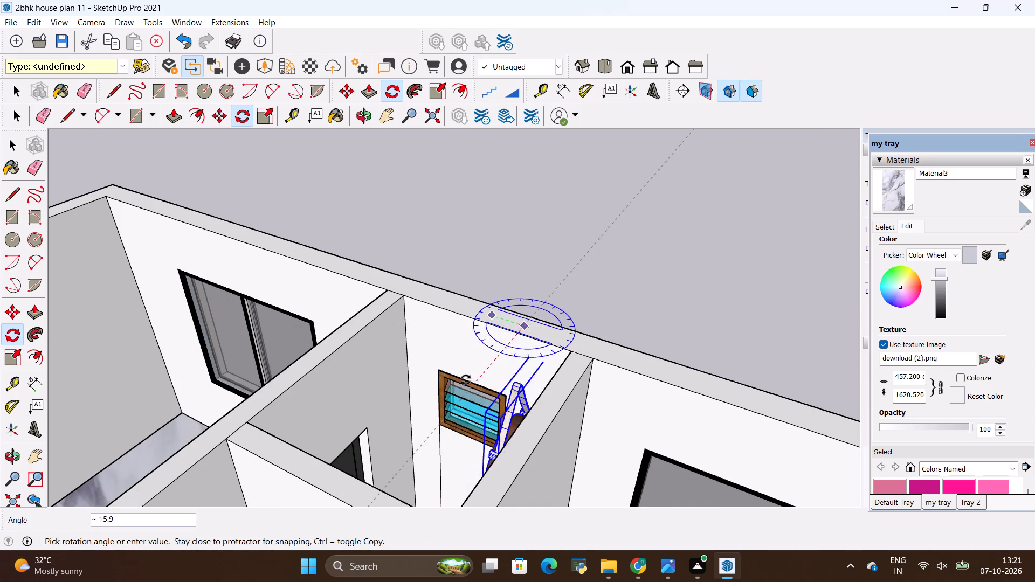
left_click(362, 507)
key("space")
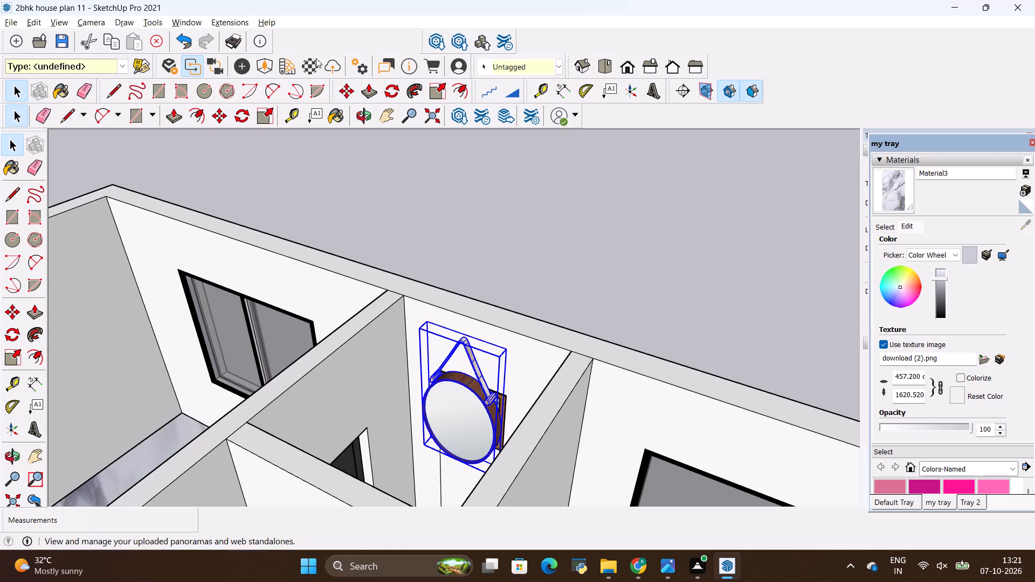
Rotate the copied mirror 90 degrees about the vertical axis, with the rotation centre on top of the bathroom's outer wall.
left_click(384, 92)
left_click(522, 325)
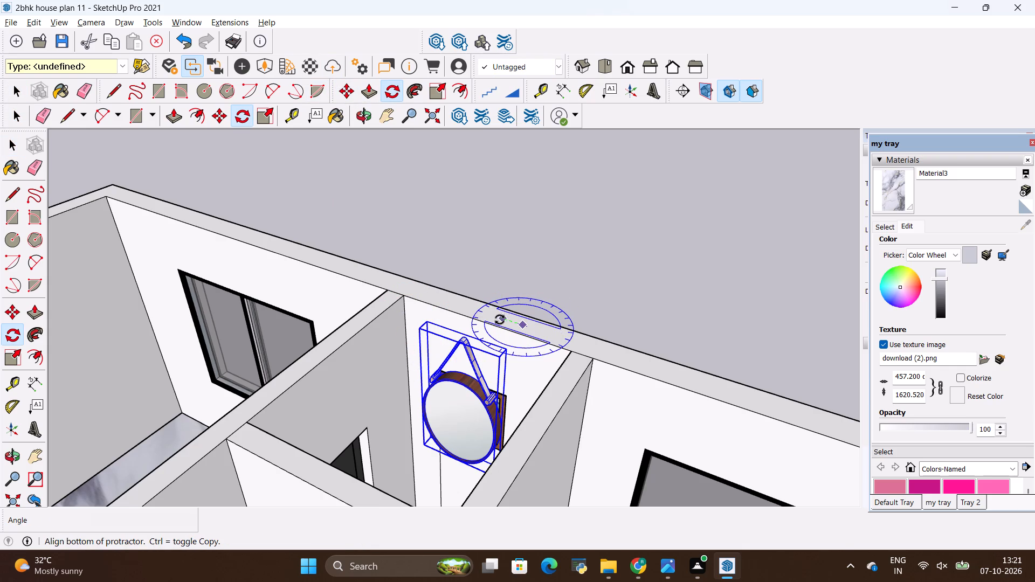
left_click(436, 301)
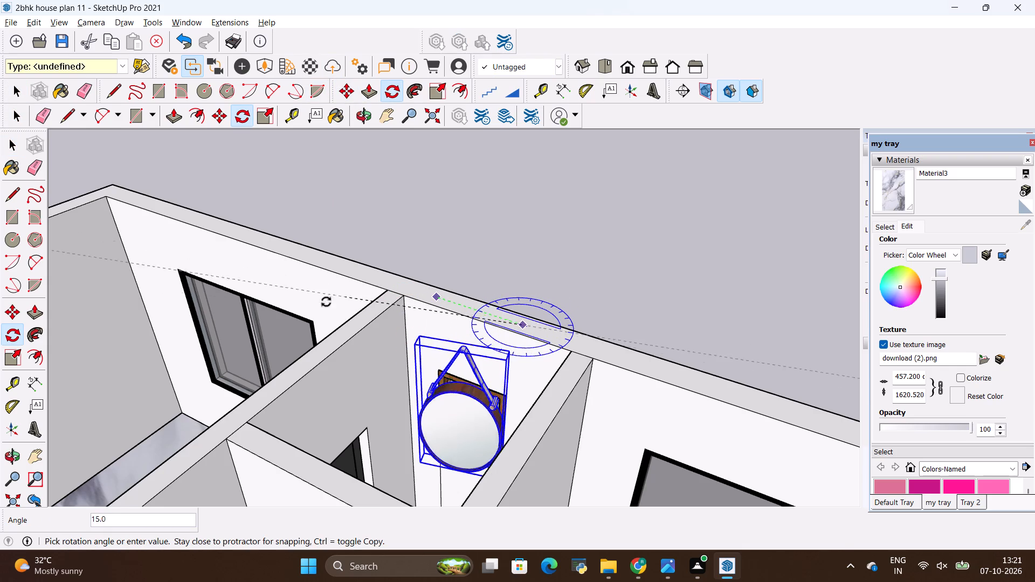
scroll(264, 317, "down", 5)
left_click(277, 427)
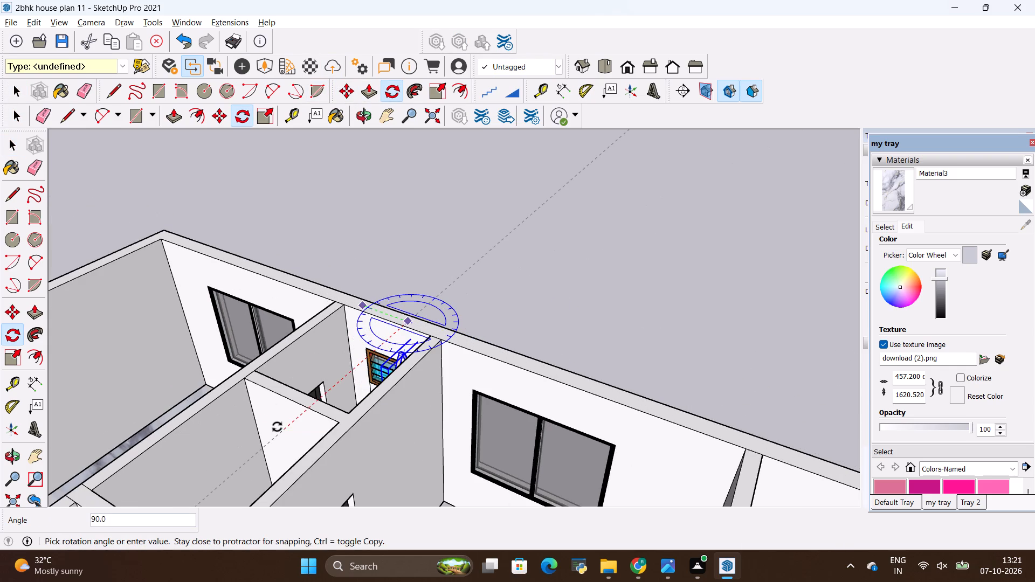
key("space")
left_click(362, 342)
Move the rotated mirror about 4' 4" across the bathroom to the opposite partition wall, past the louvred window.
middle_click_drag(330, 422, 478, 478)
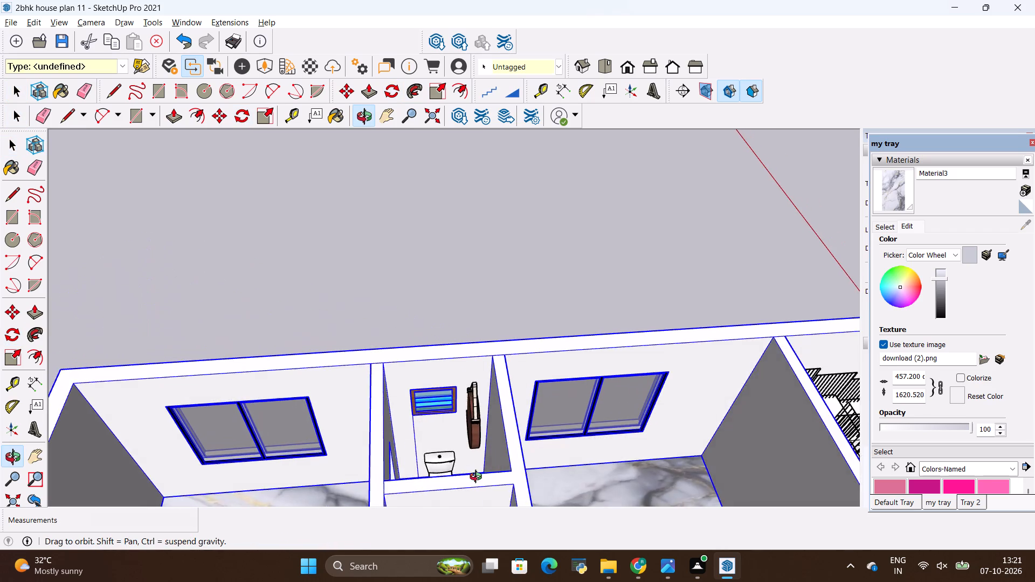
middle_click_drag(478, 478, 478, 471)
scroll(484, 433, "up", 5)
key("space")
left_click(475, 431)
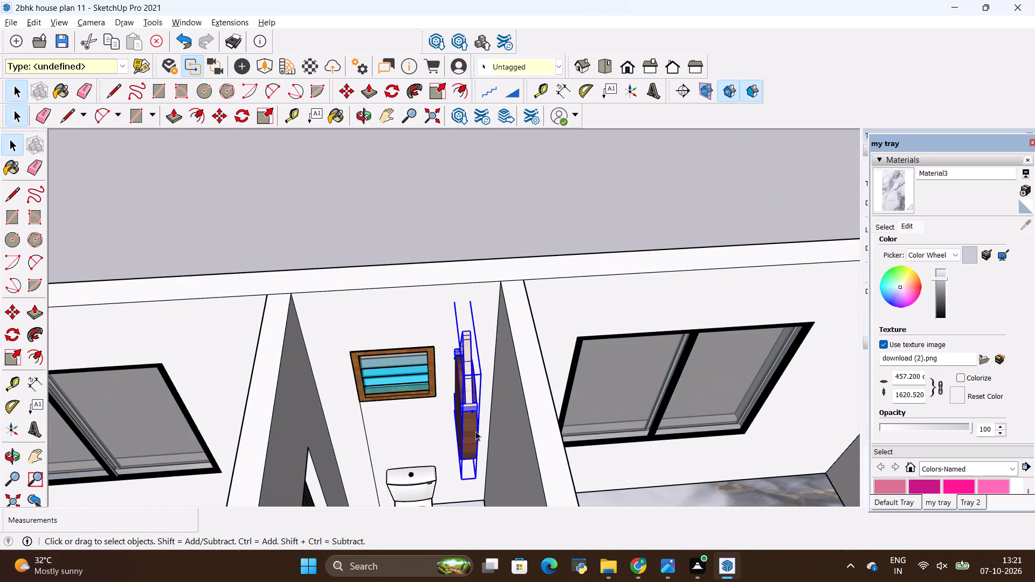
key("m")
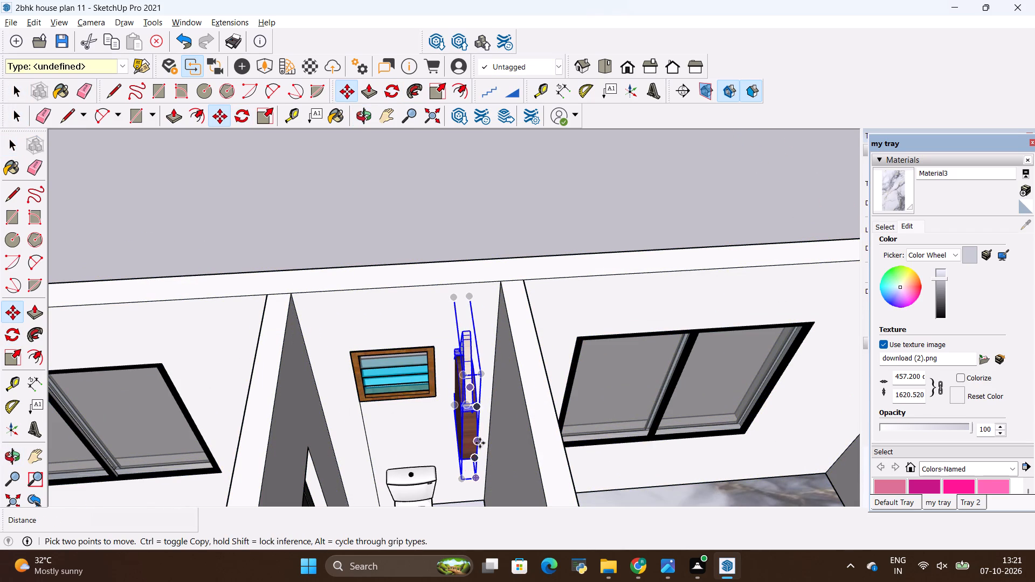
left_click(461, 442)
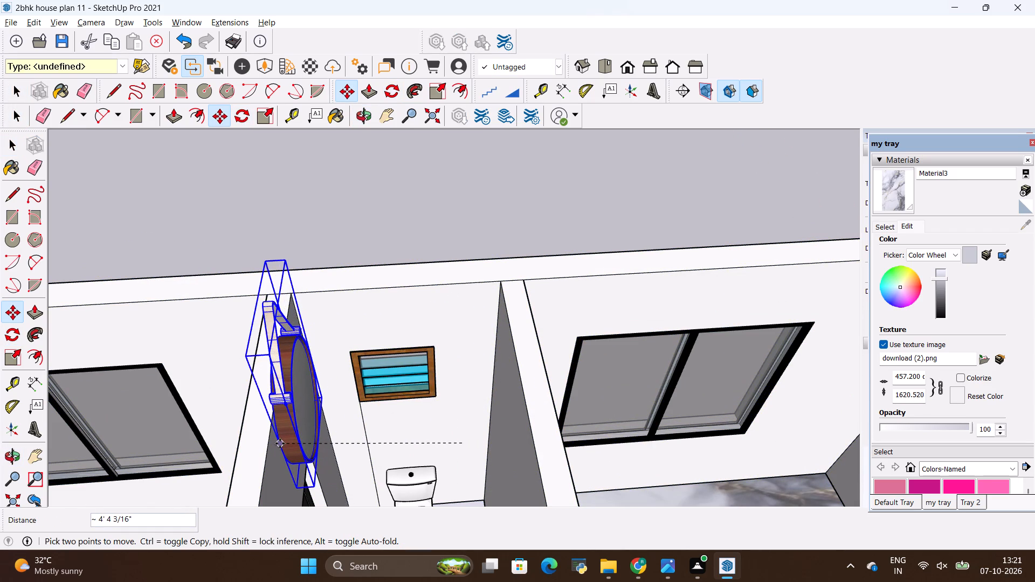
left_click(279, 442)
Reposition the mirror by about 1' 7" at the bathroom partition wall, near the door and louvred window.
scroll(374, 320, "down", 8)
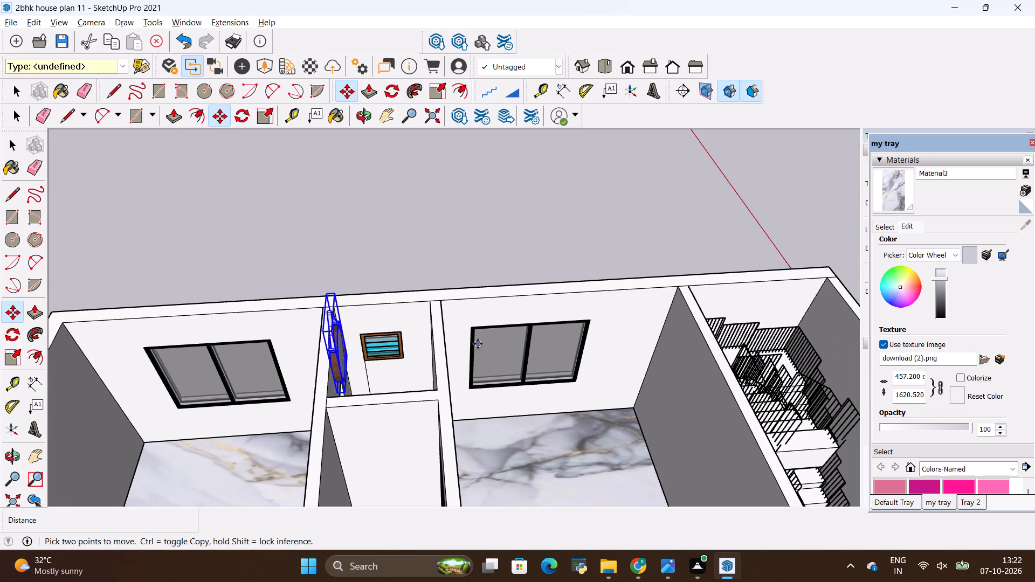
middle_click_drag(478, 344, 149, 422)
scroll(308, 186, "up", 8)
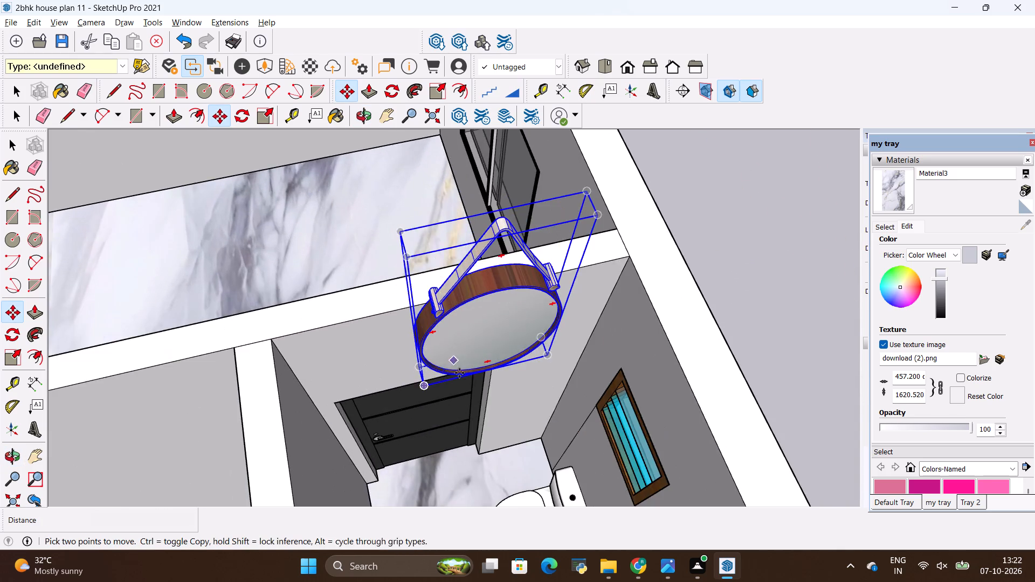
middle_click_drag(460, 378, 368, 290)
left_click(446, 245)
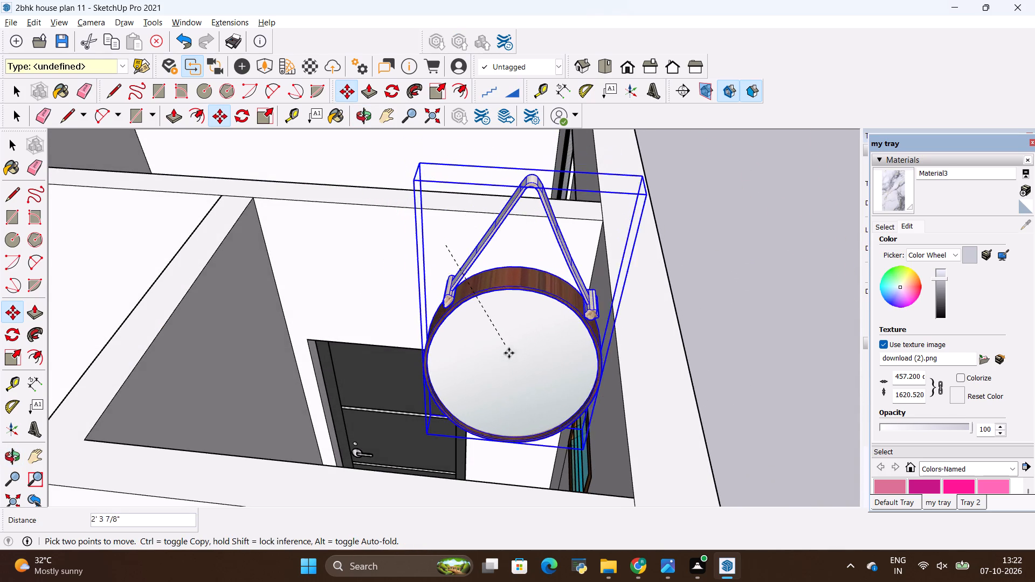
left_click(500, 309)
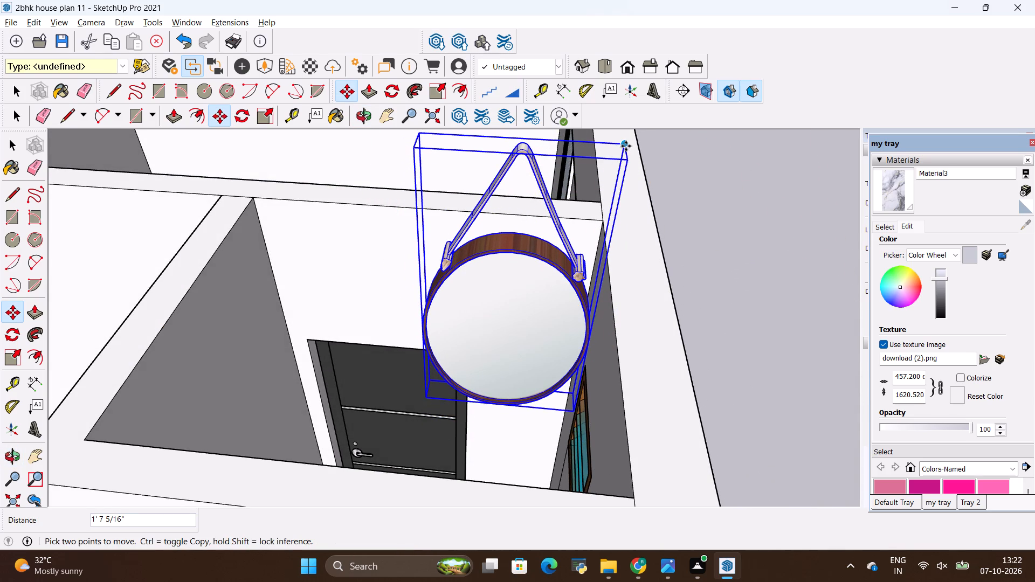
Lower the copied mirror by about 3' 10" on the bathroom partition wall beside the door.
left_click(626, 146)
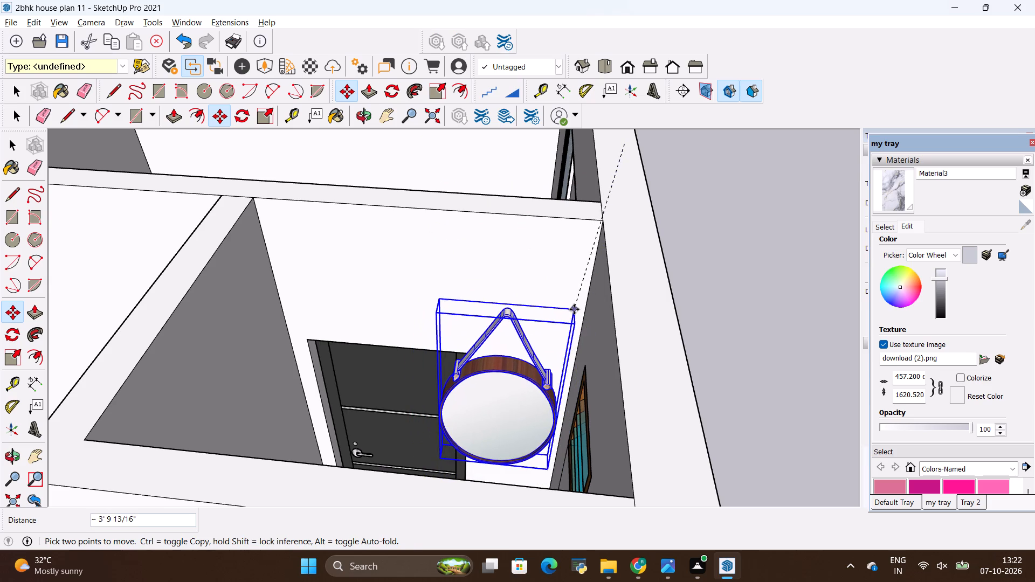
left_click(573, 309)
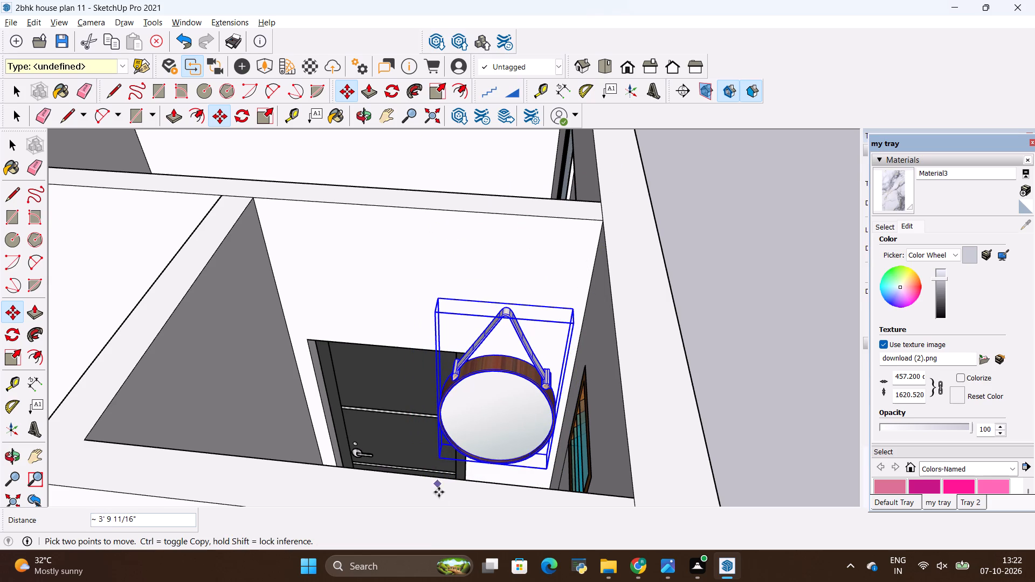
Scale the bathroom mirror down in width and height together, keeping its thickness, and deselect it.
key("s")
middle_click_drag(413, 428, 584, 465)
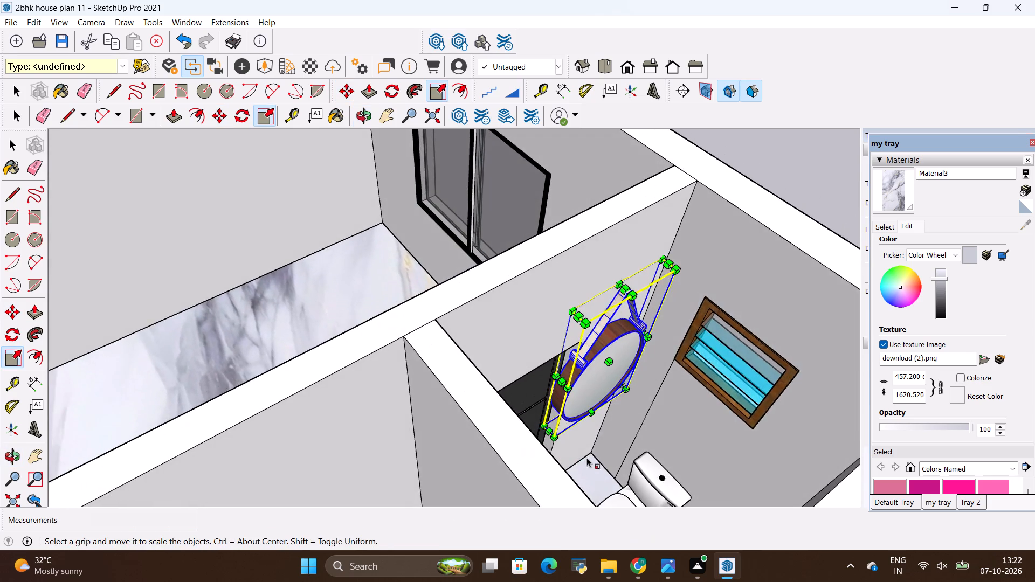
scroll(574, 440, "up", 5)
scroll(516, 449, "up", 2)
left_click(535, 414)
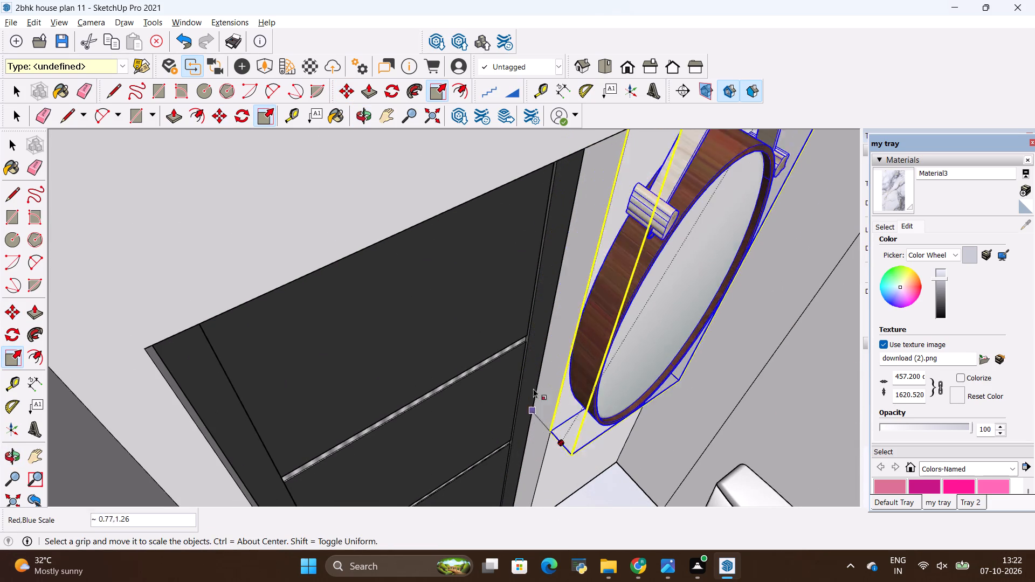
scroll(543, 301, "down", 11)
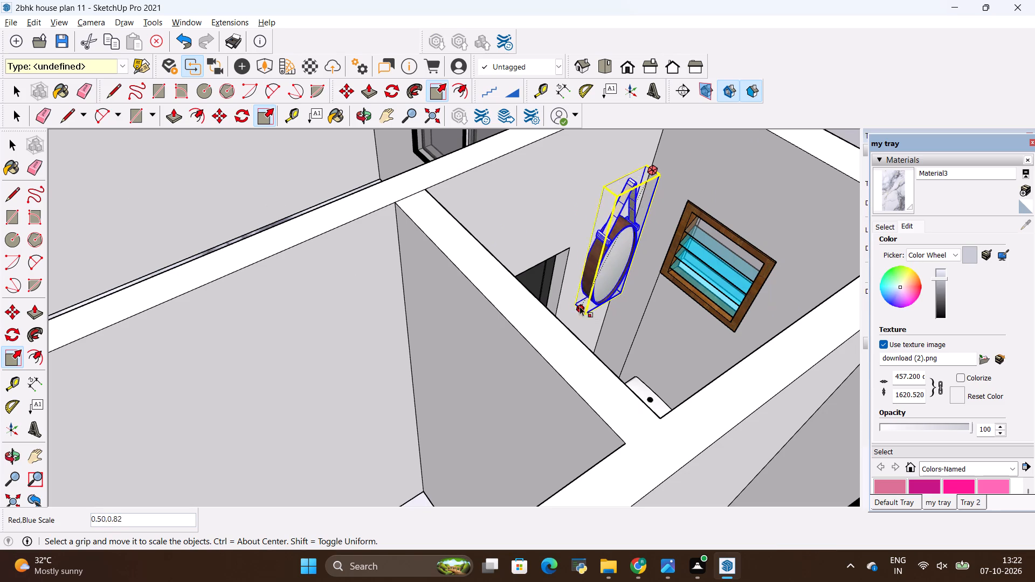
left_click(583, 280)
scroll(541, 306, "down", 5)
middle_click_drag(616, 317, 433, 318)
key("space")
left_click(751, 242)
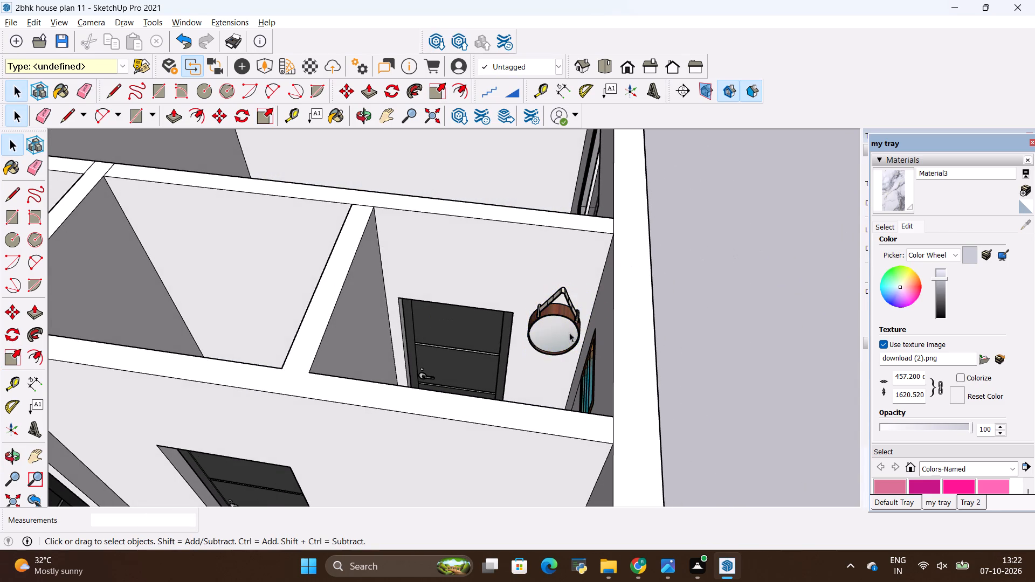
Scale the bathroom mirror's thickness to about 0.69 along the green axis and clear the selection.
scroll(569, 332, "up", 7)
left_click(560, 332)
key("s")
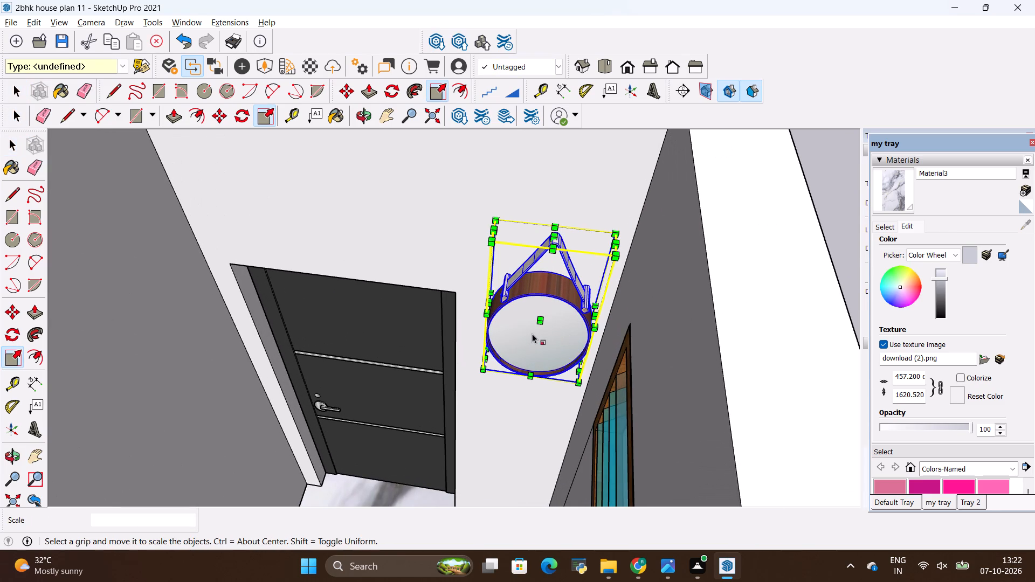
left_click(538, 318)
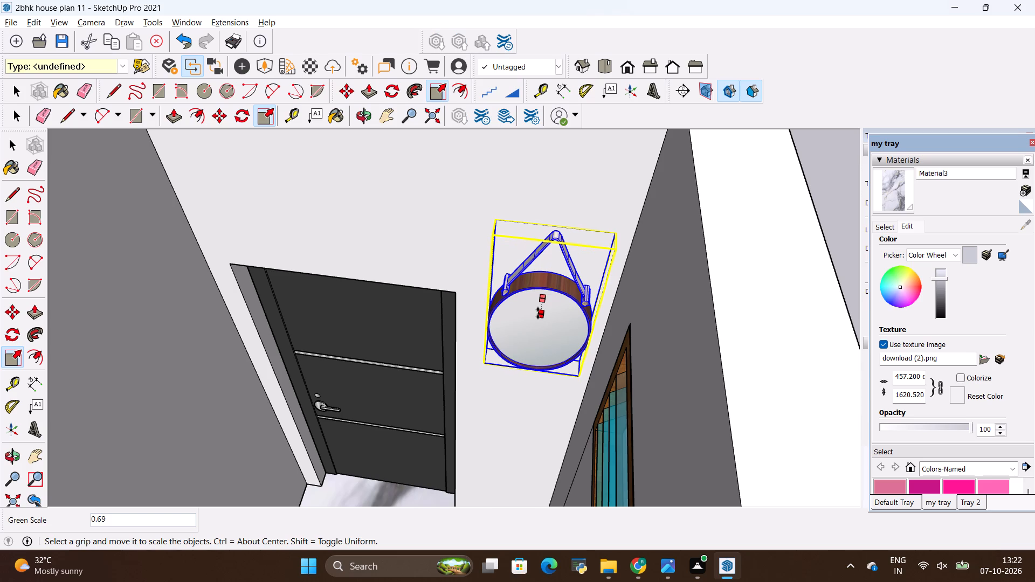
left_click(538, 313)
key("space")
left_click(431, 199)
scroll(463, 321, "down", 14)
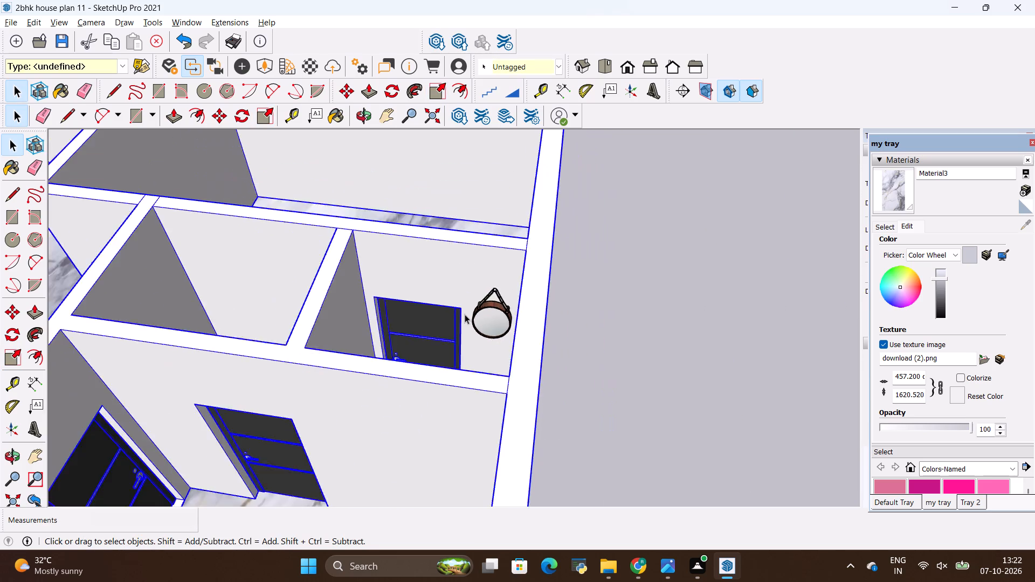
scroll(465, 314, "down", 5)
left_click(618, 318)
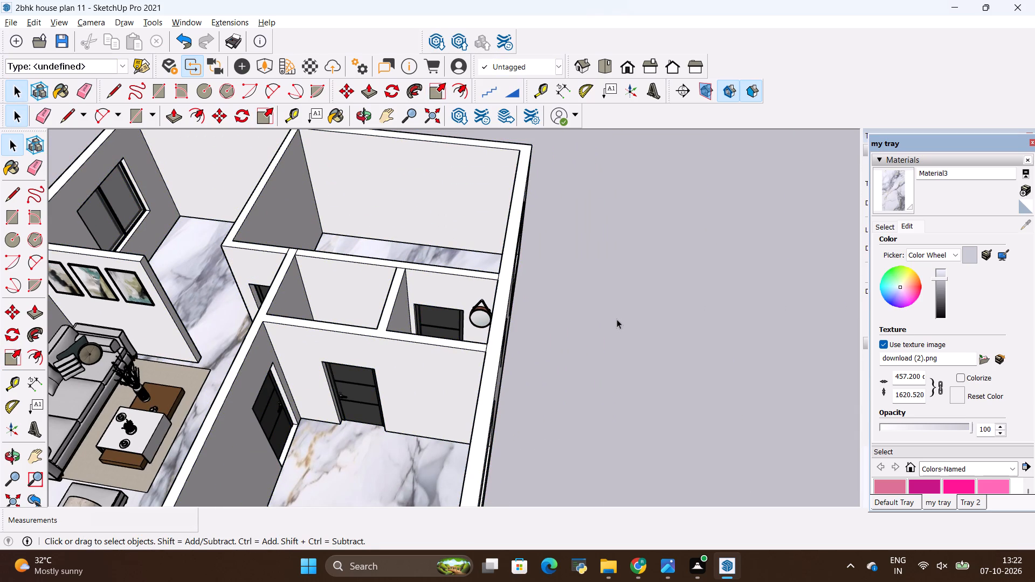
Examine the whole house model from several sides, finishing with the living room and its window above the sofa.
scroll(571, 320, "down", 5)
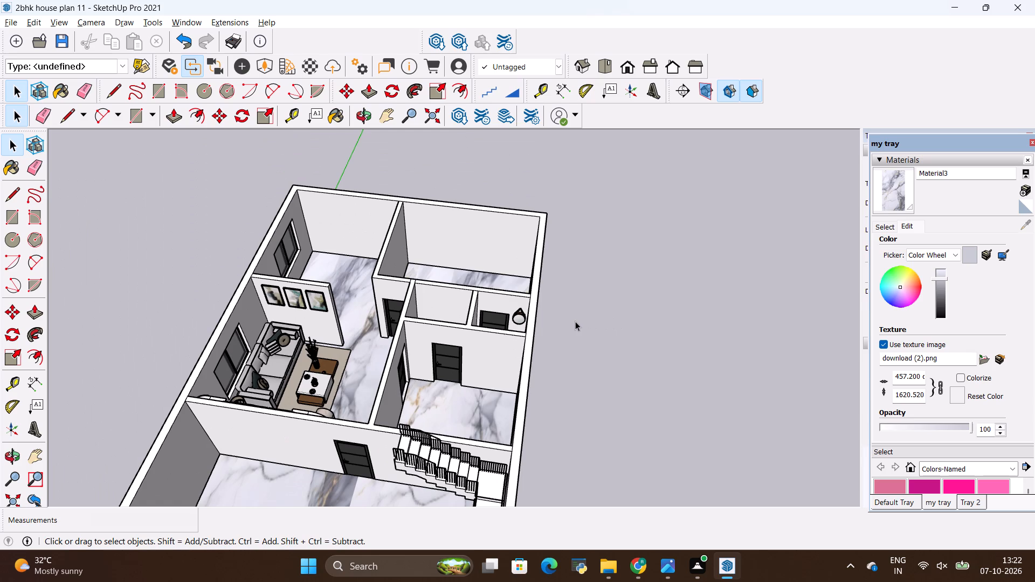
scroll(570, 321, "down", 5)
middle_click_drag(296, 404, 681, 338)
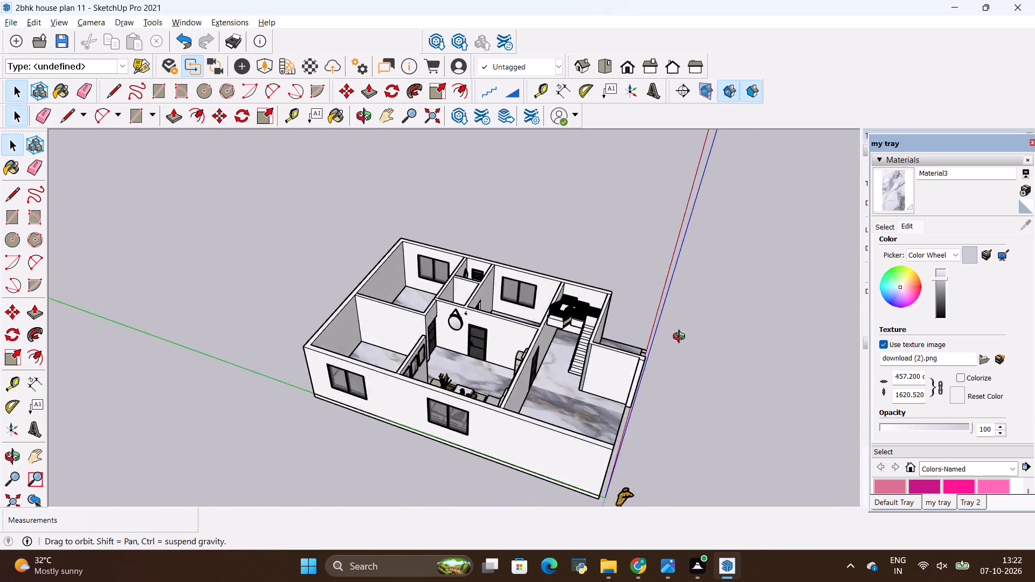
middle_click_drag(681, 338, 350, 364)
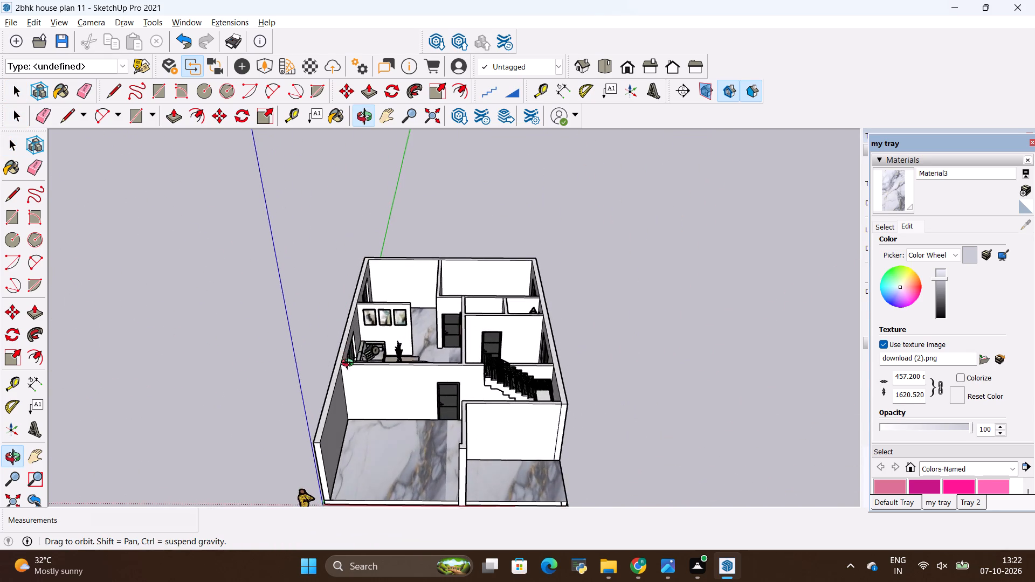
middle_click_drag(350, 364, 482, 405)
middle_click_drag(510, 405, 579, 407)
middle_click_drag(651, 400, 487, 425)
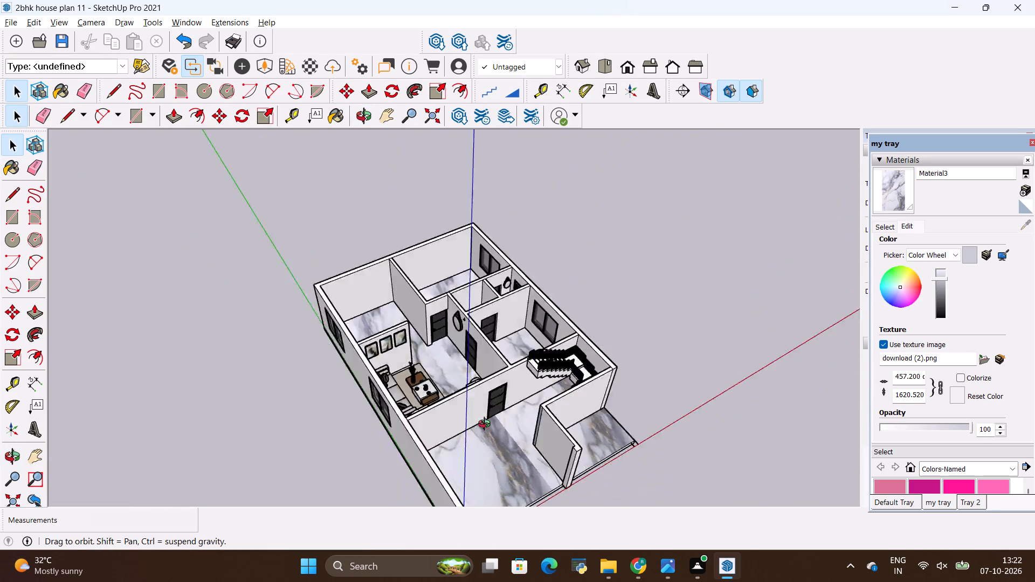
middle_click_drag(487, 425, 251, 413)
scroll(382, 235, "up", 10)
scroll(440, 417, "up", 1)
middle_click_drag(440, 417, 360, 380)
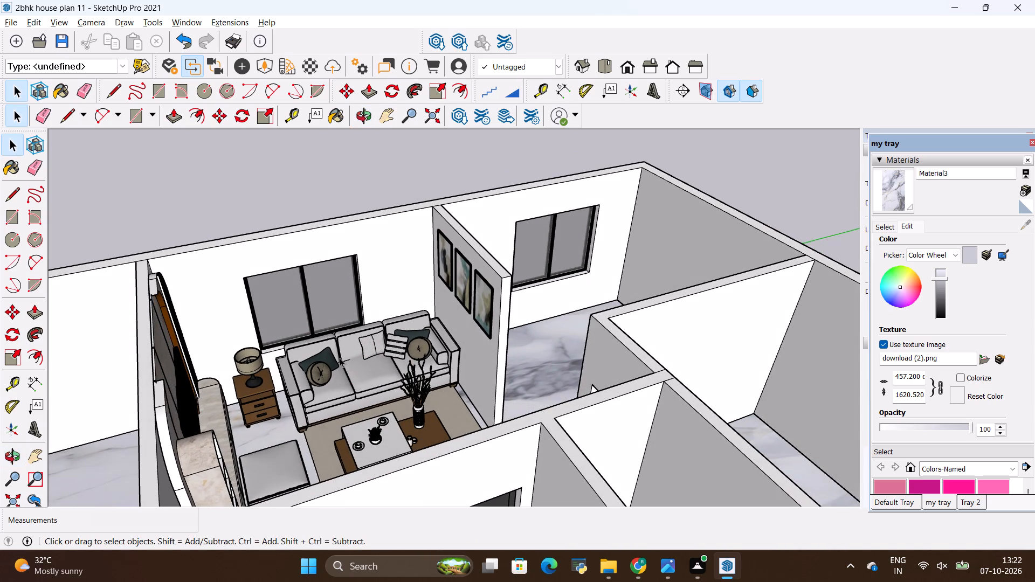
Import the curtain model Group_55 from the ALL 3D WAREHOUSE ITEMS folder.
left_click(11, 22)
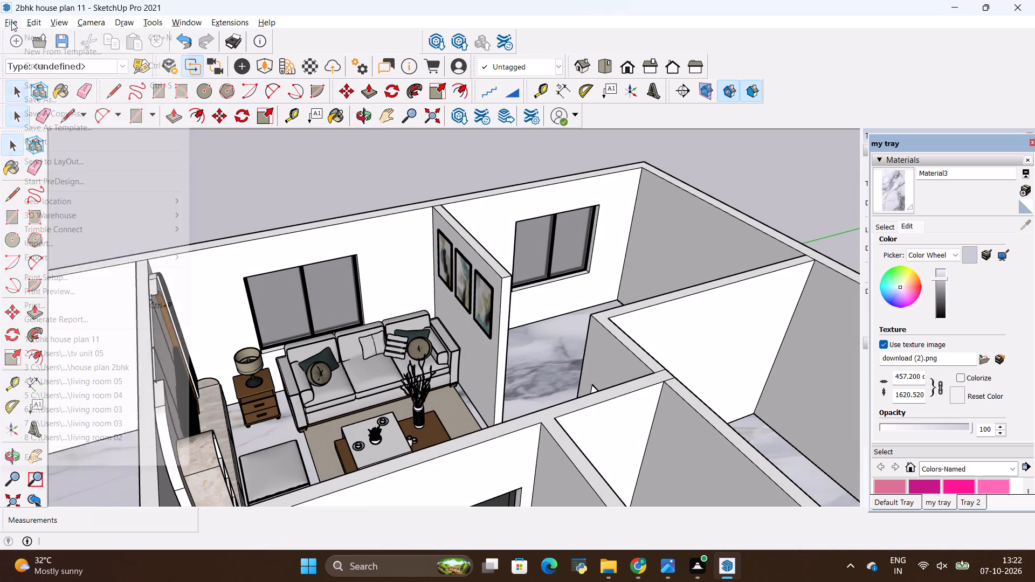
left_click(66, 248)
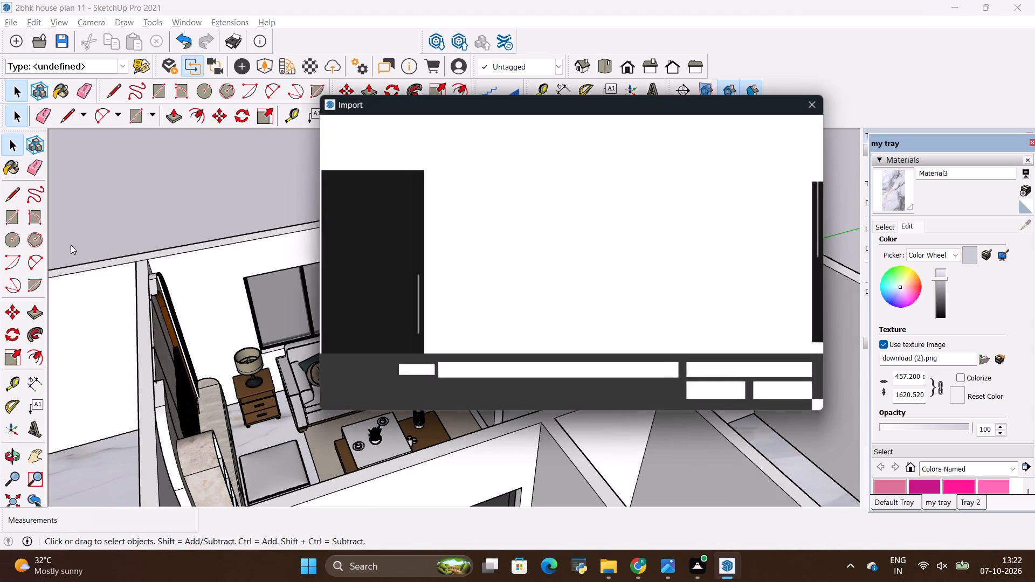
scroll(575, 268, "down", 3)
scroll(560, 237, "up", 2)
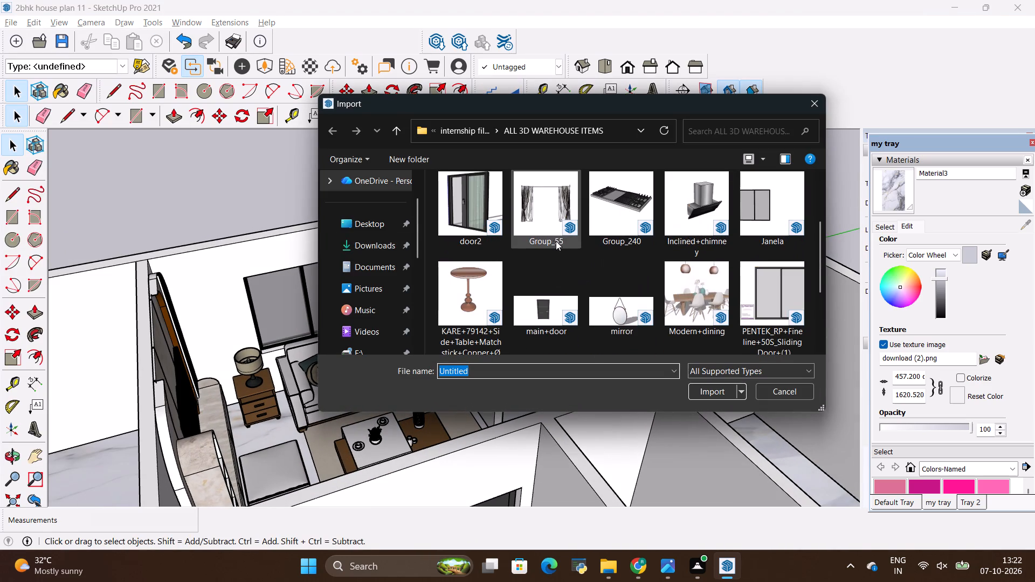
left_click(534, 215)
left_click(707, 394)
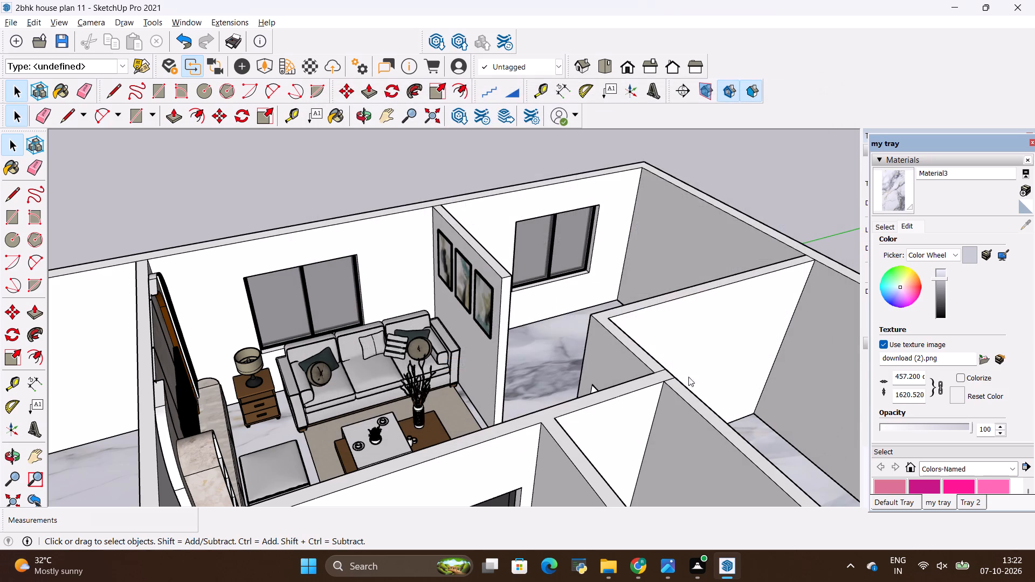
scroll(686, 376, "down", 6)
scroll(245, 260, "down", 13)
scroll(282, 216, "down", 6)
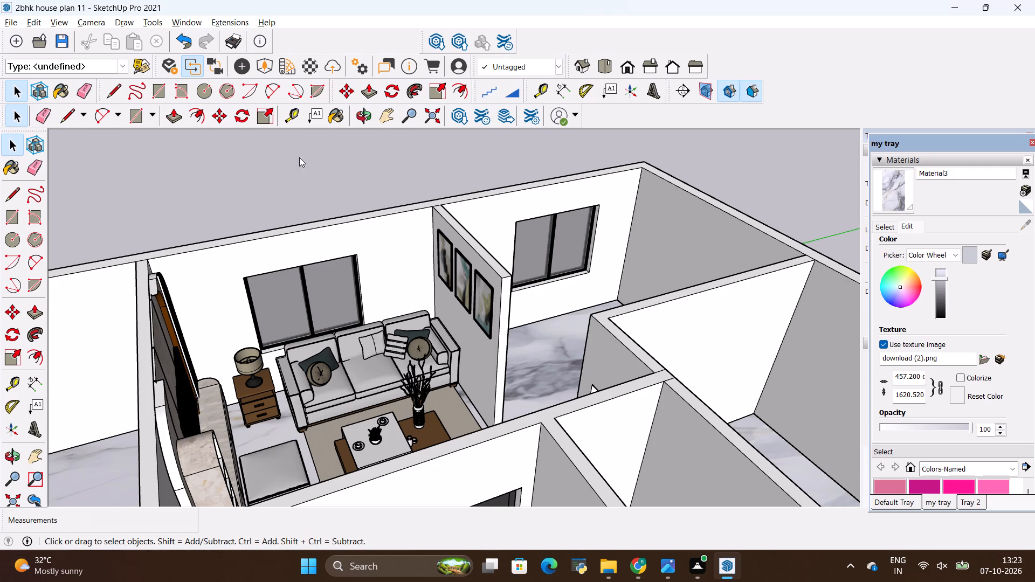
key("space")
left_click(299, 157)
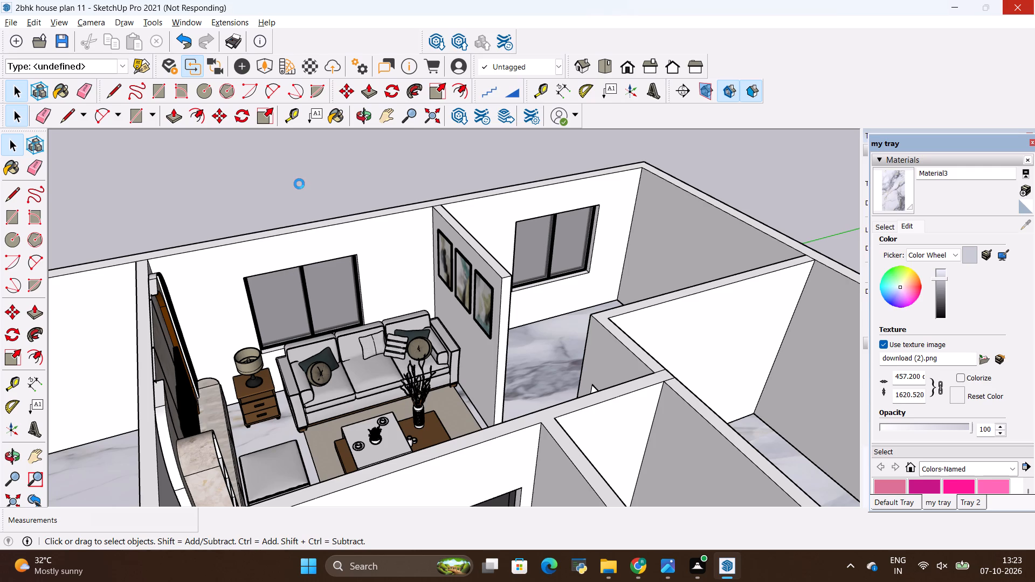
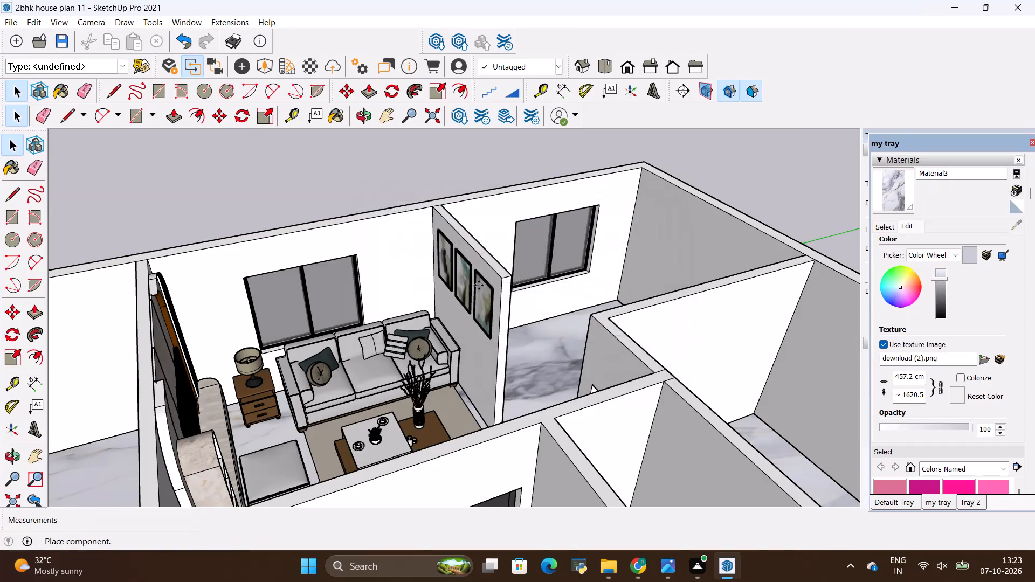
Place the curtain model in the open space outside the house, near the green axis.
scroll(328, 307, "down", 2)
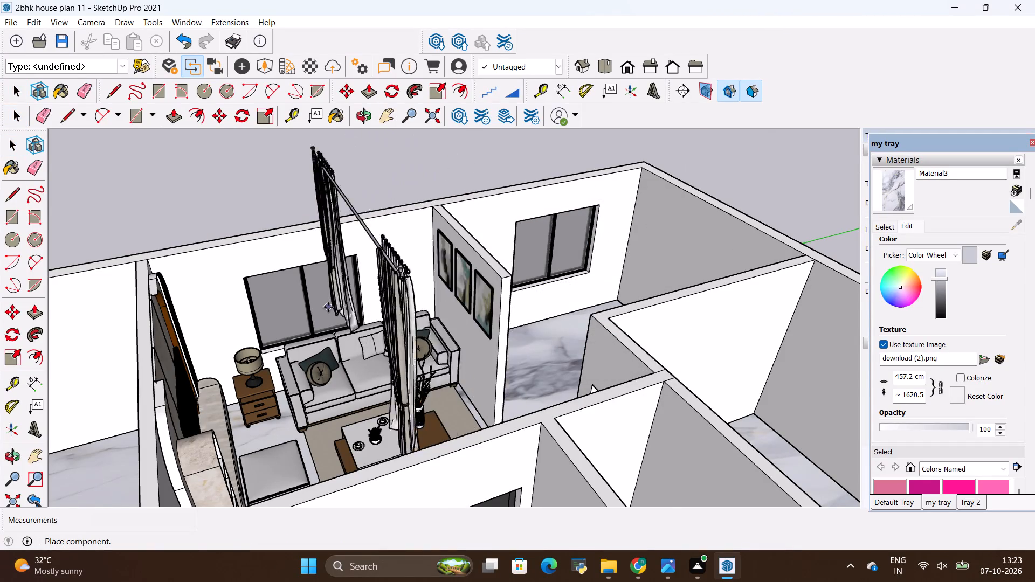
scroll(328, 307, "down", 11)
left_click(600, 283)
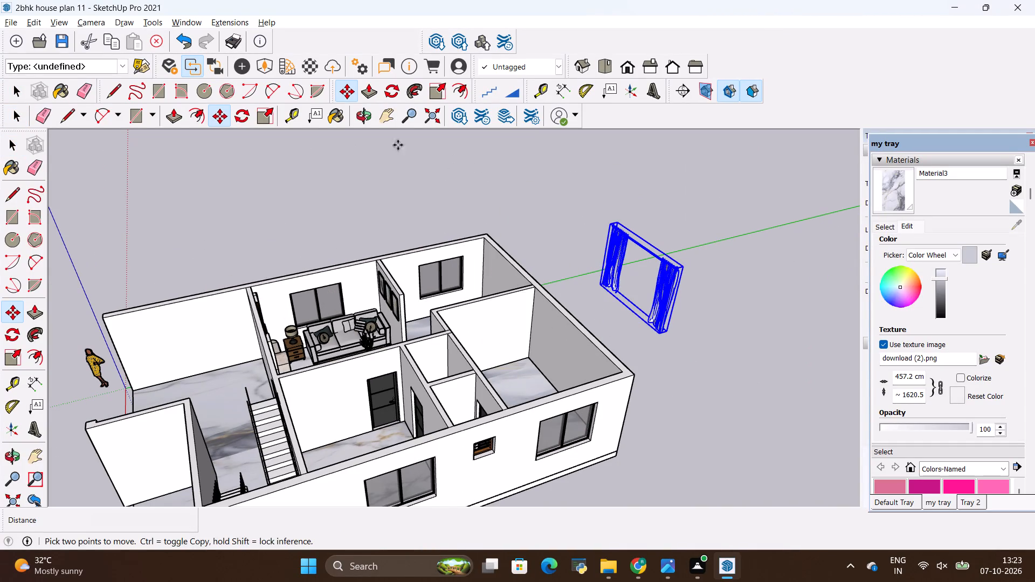
Rotate the curtain 90 degrees in the horizontal plane so it runs parallel to the living room's window wall.
left_click(396, 84)
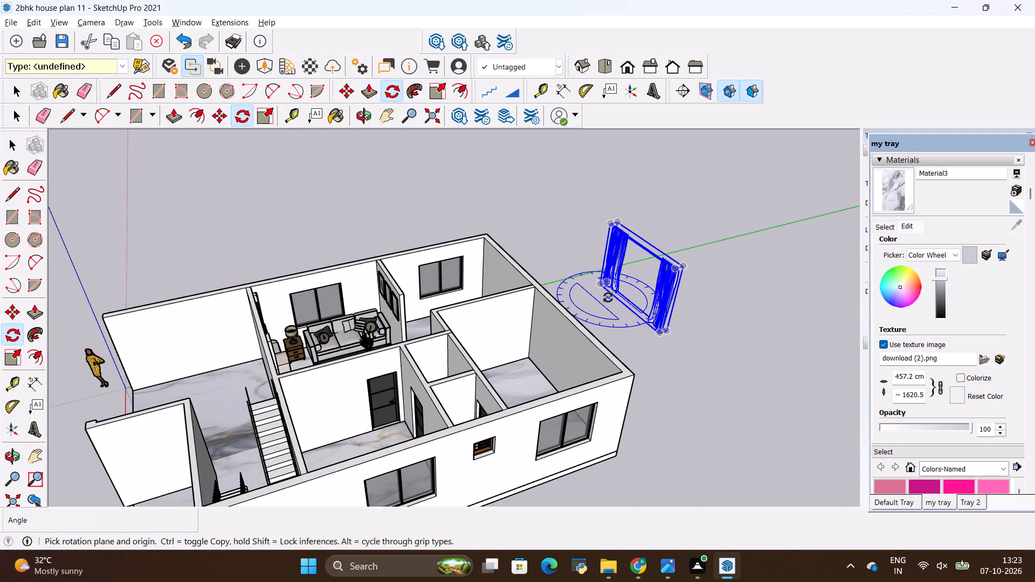
left_click(608, 299)
left_click(628, 318)
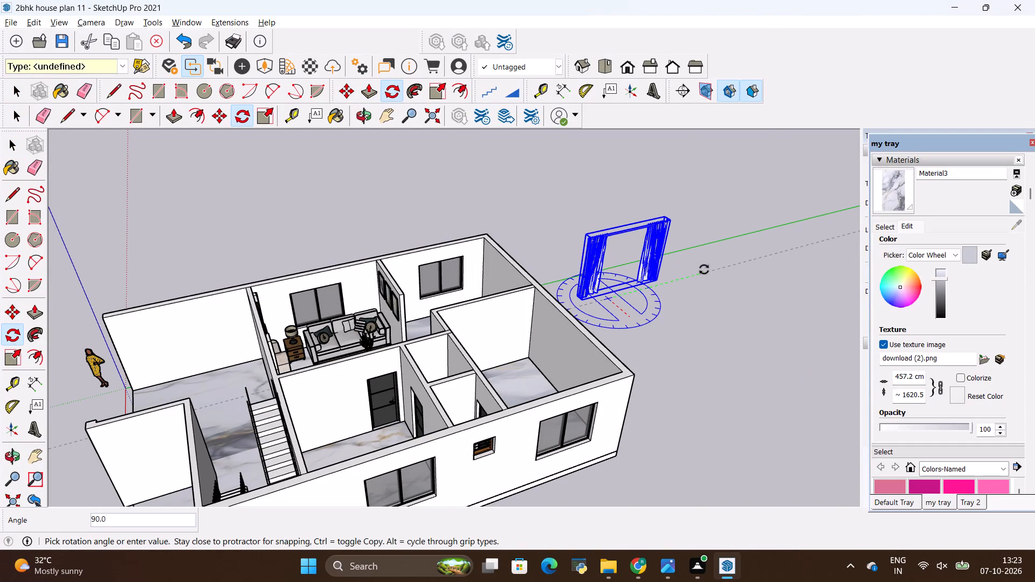
left_click(704, 269)
key("space")
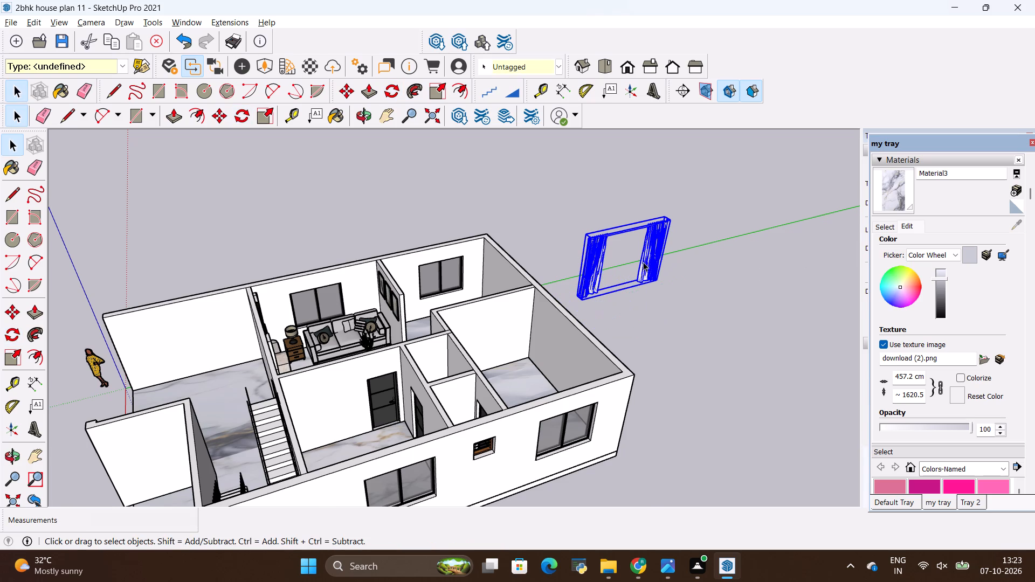
left_click(712, 251)
Move the curtain by its upper corner into the living room, hanging it on the window wall behind the sofa.
left_click(646, 240)
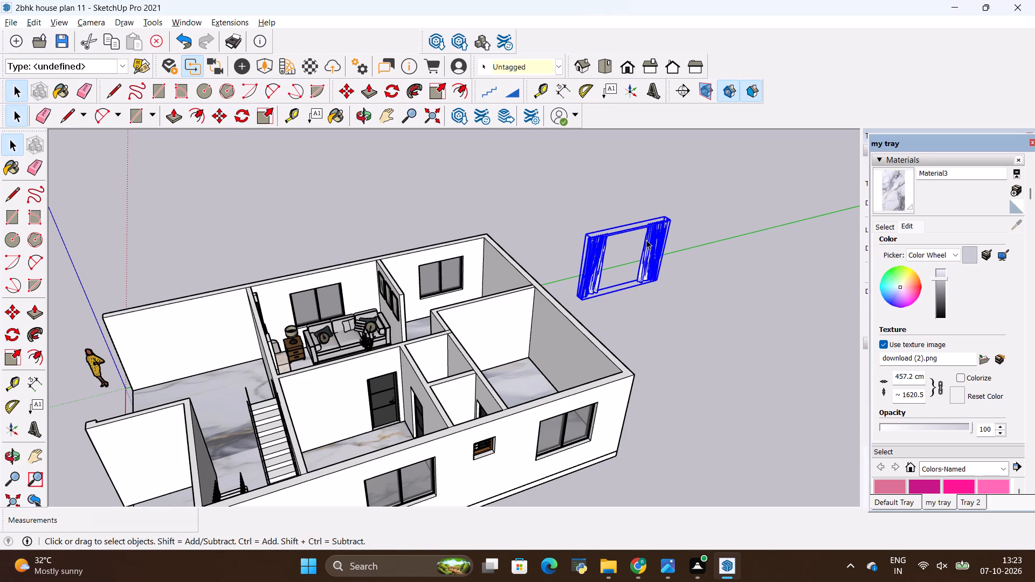
key("m")
scroll(619, 238, "up", 10)
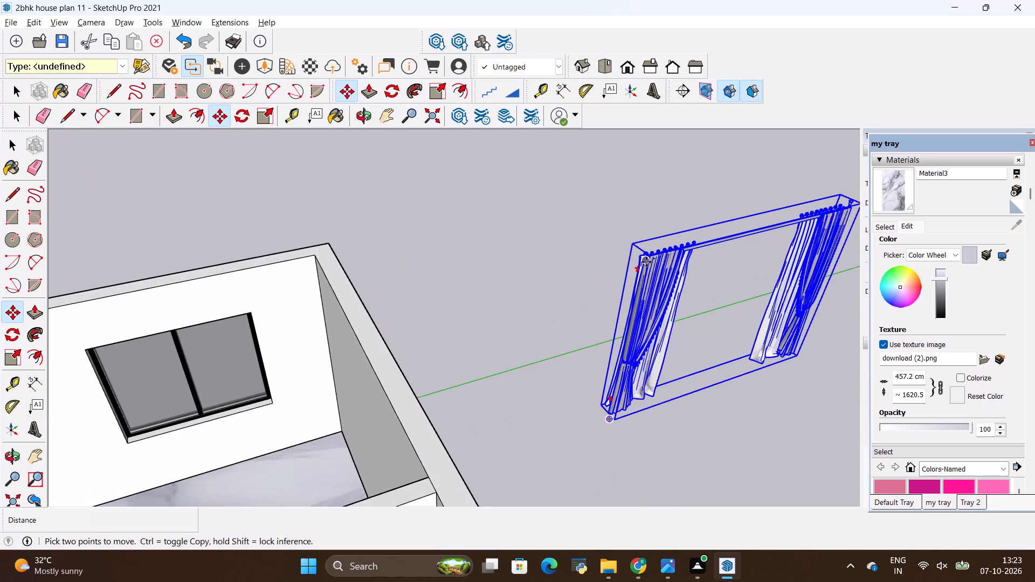
left_click(636, 241)
scroll(526, 262, "down", 6)
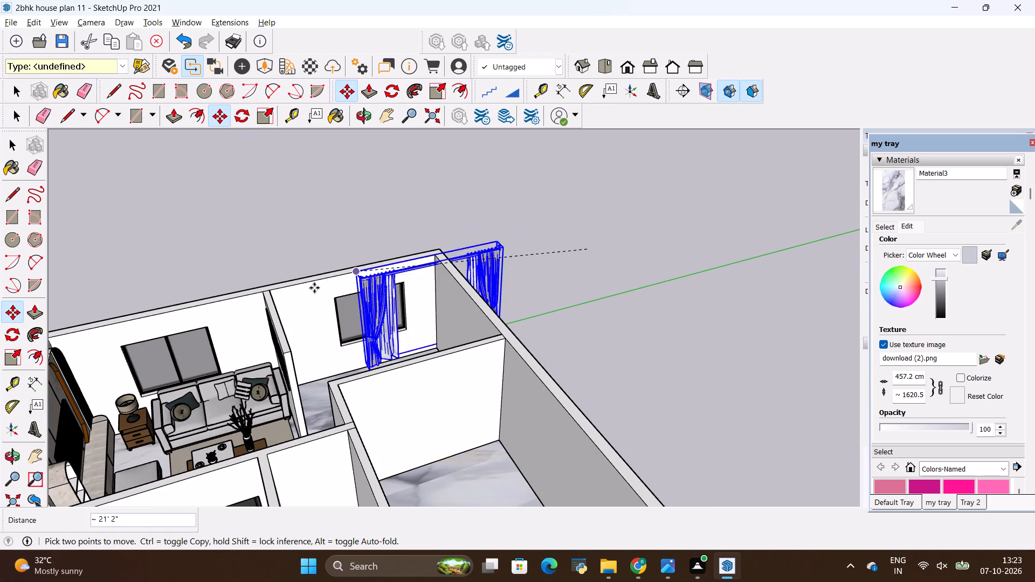
left_click(66, 335)
key("space")
left_click(319, 232)
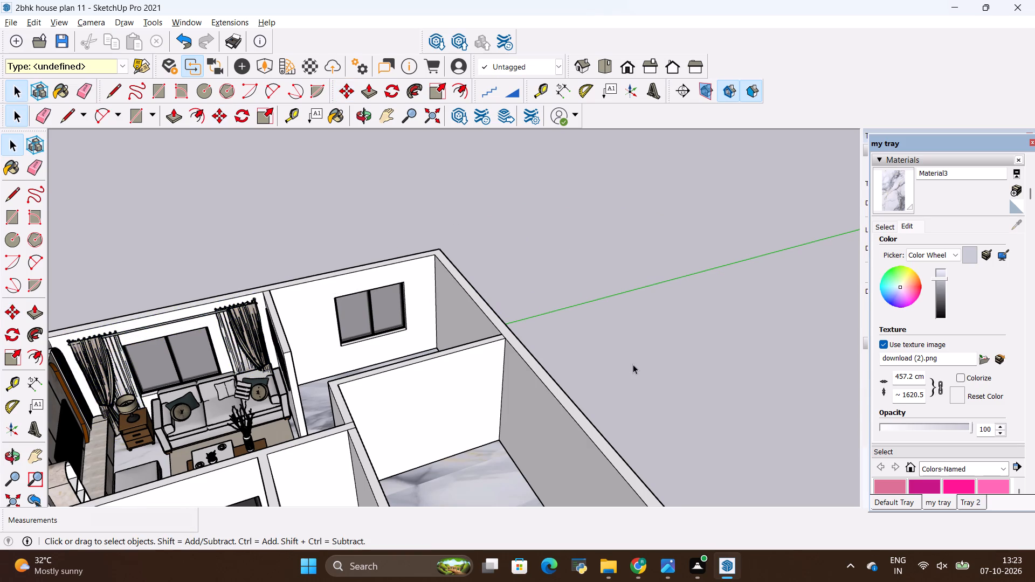
Examine how the curtain fits around the window, the rod ends, the side table and the back of the sofa.
scroll(634, 363, "down", 6)
scroll(279, 399, "up", 20)
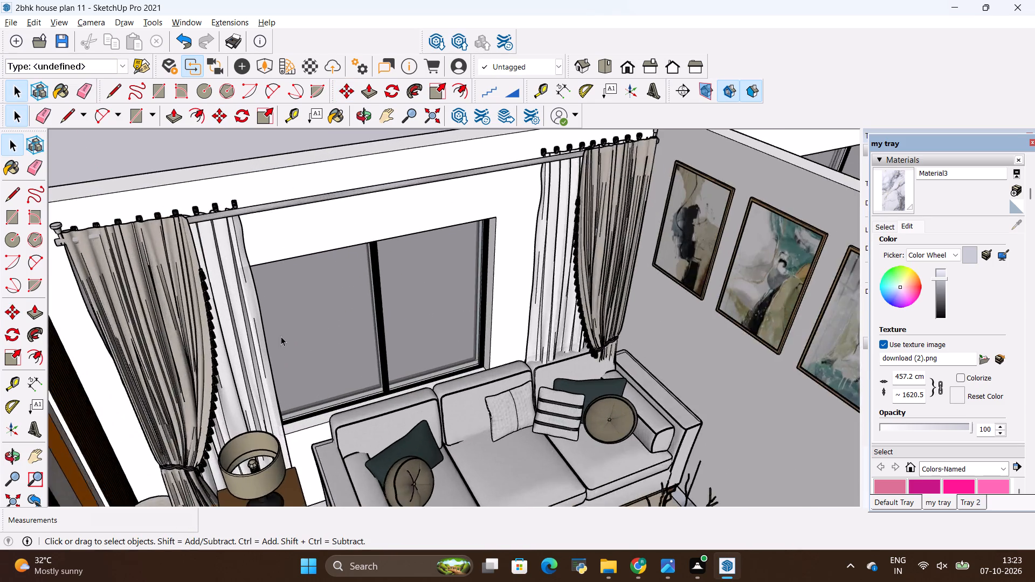
scroll(281, 336, "up", 2)
scroll(452, 334, "down", 9)
middle_click_drag(486, 414, 485, 414)
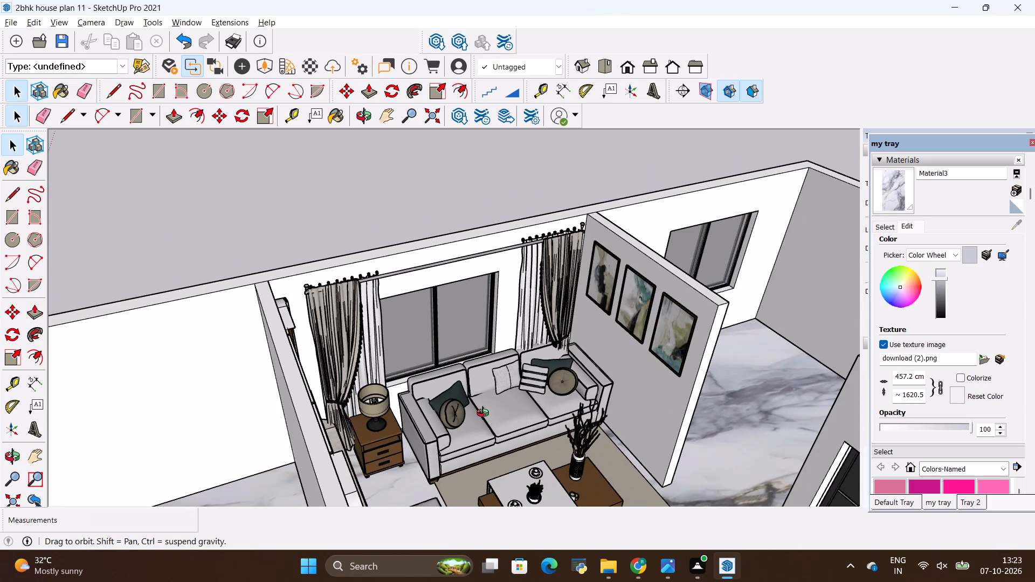
middle_click_drag(485, 414, 392, 372)
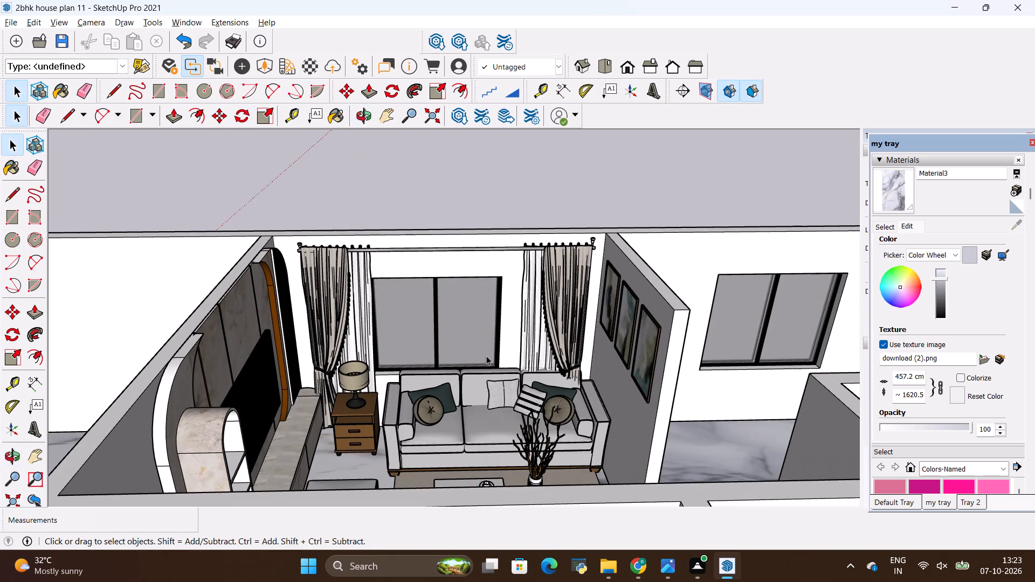
scroll(240, 376, "up", 11)
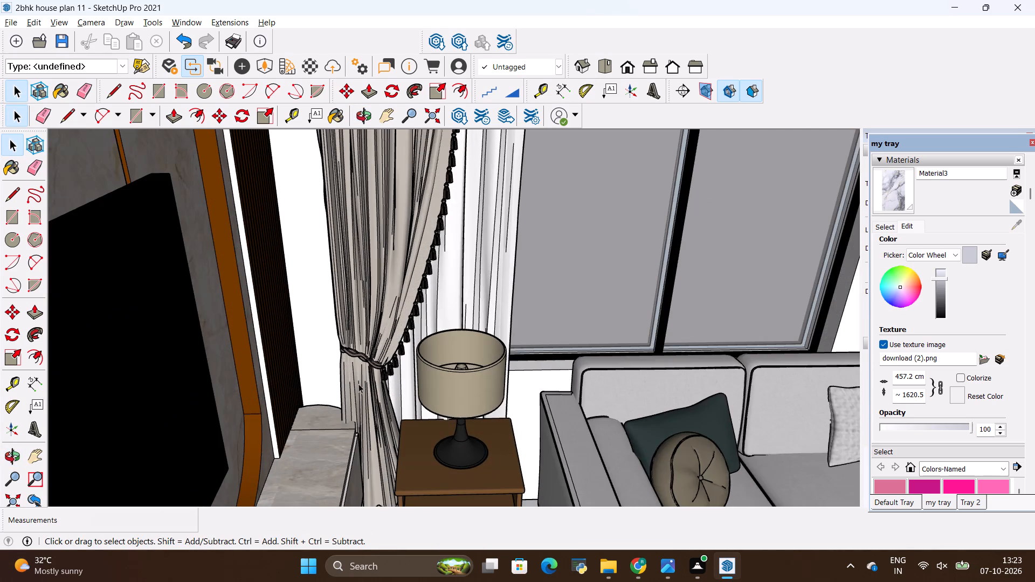
scroll(365, 387, "down", 11)
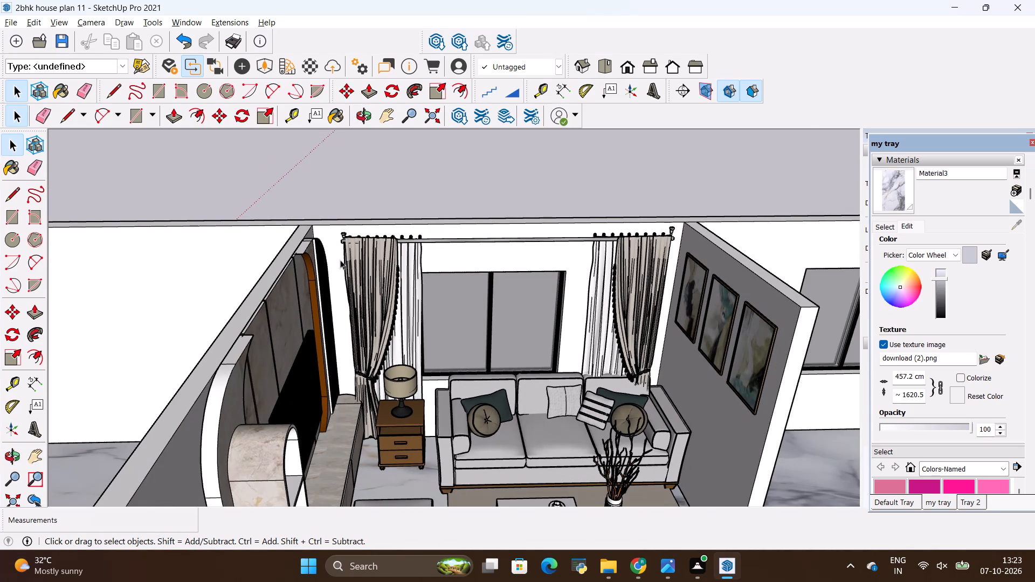
scroll(351, 234, "up", 7)
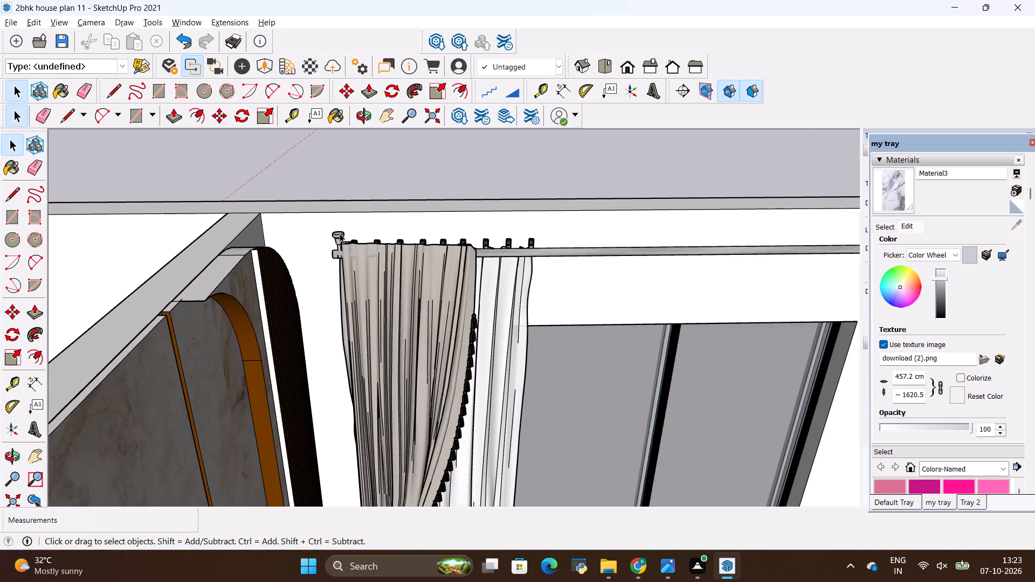
scroll(340, 233, "up", 2)
scroll(337, 233, "down", 16)
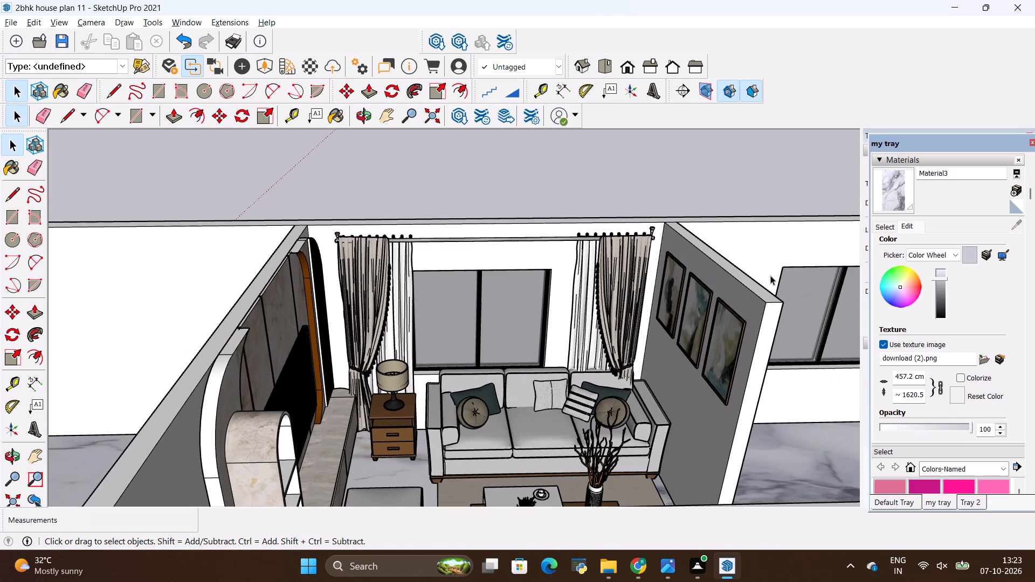
scroll(827, 280, "up", 4)
scroll(579, 425, "up", 15)
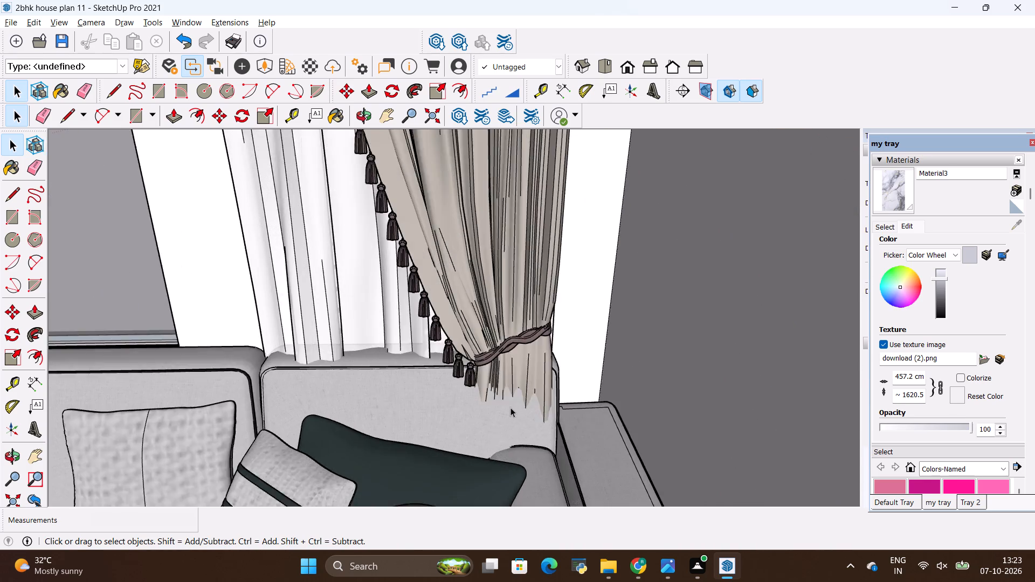
scroll(510, 407, "up", 1)
scroll(409, 389, "down", 5)
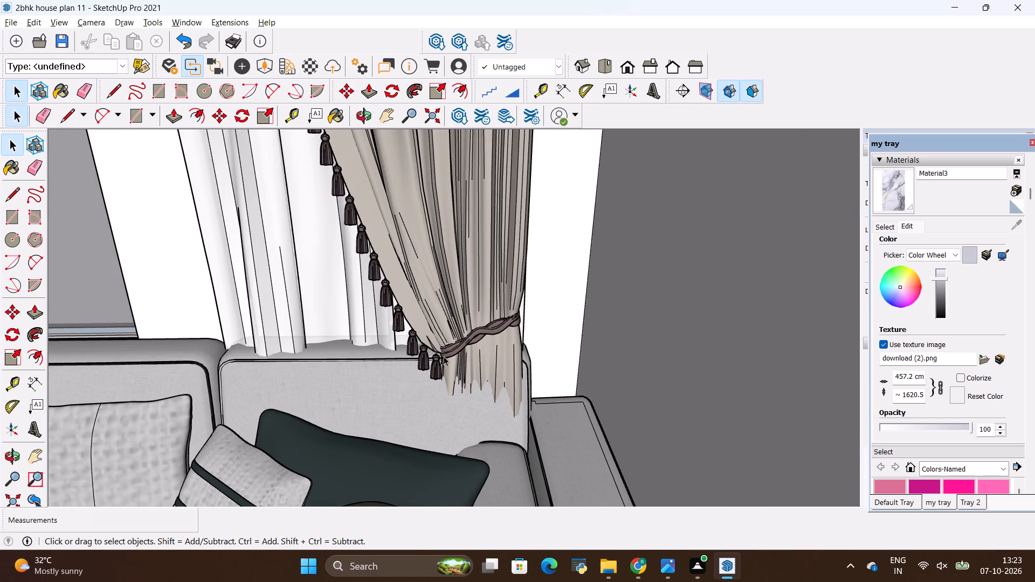
scroll(448, 355, "down", 18)
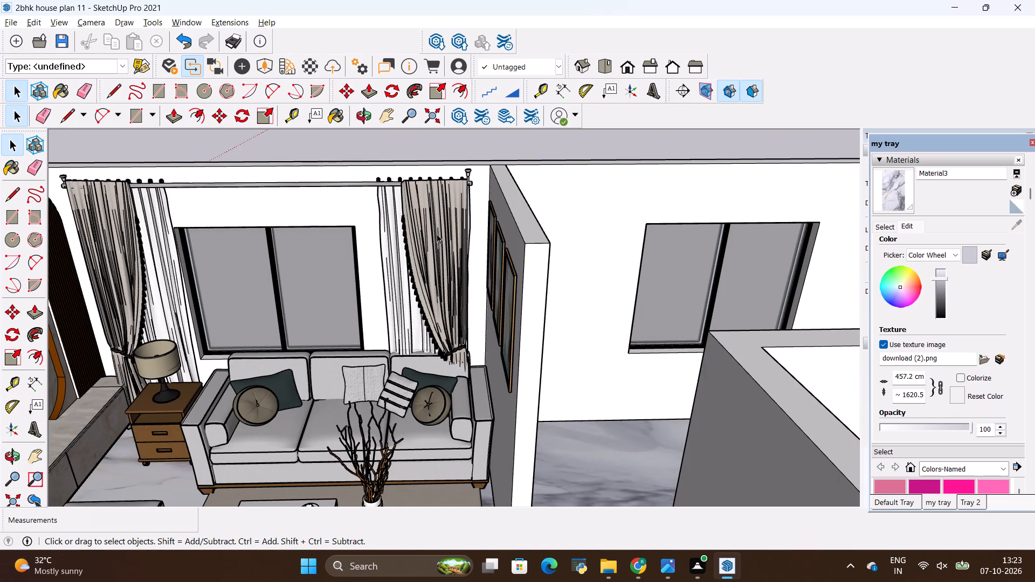
left_click(453, 202)
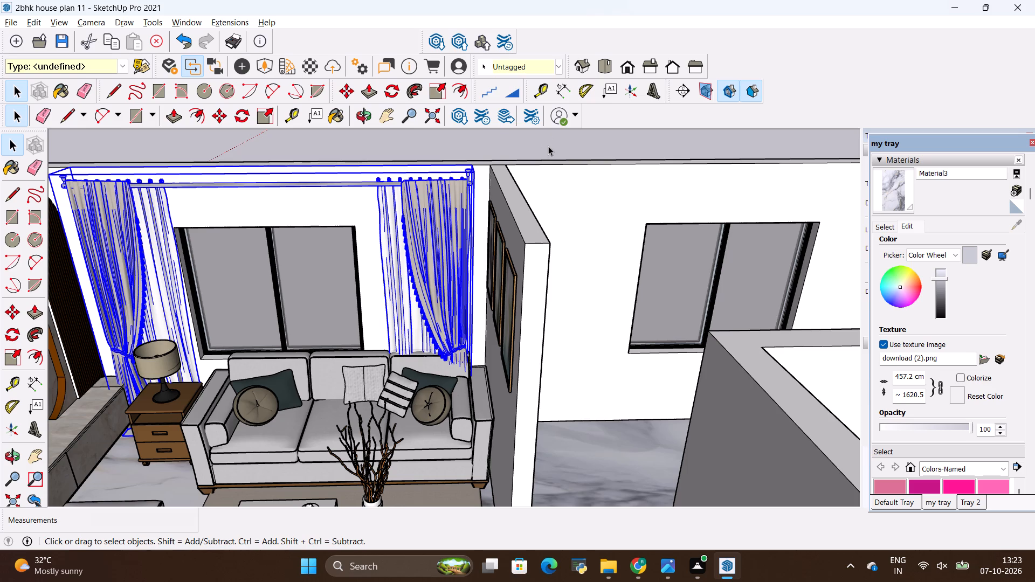
left_click(549, 147)
Move the sofa set group slightly forward, away from the window wall, to make room for the curtains.
left_click(329, 391)
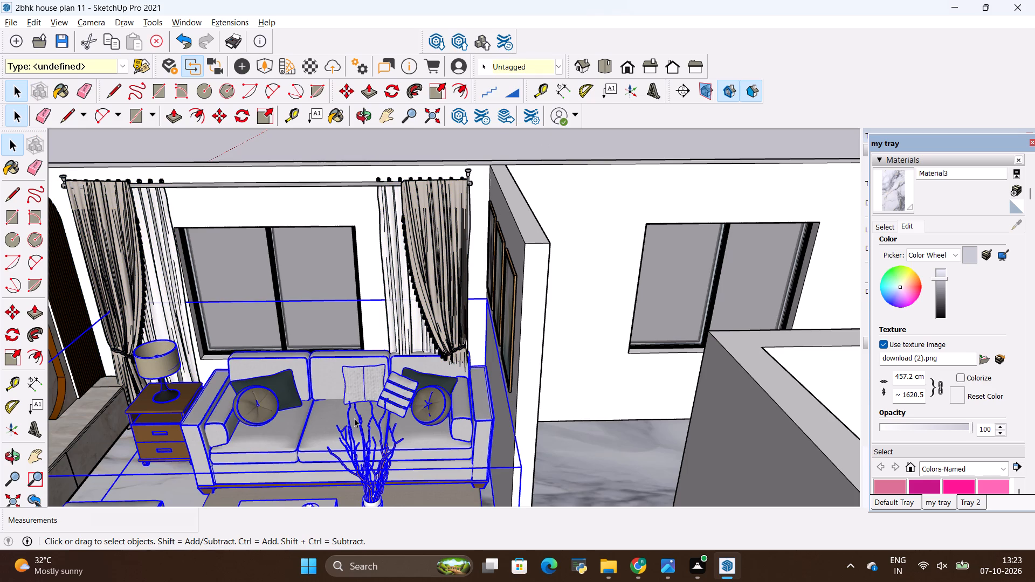
key("m")
left_click(354, 418)
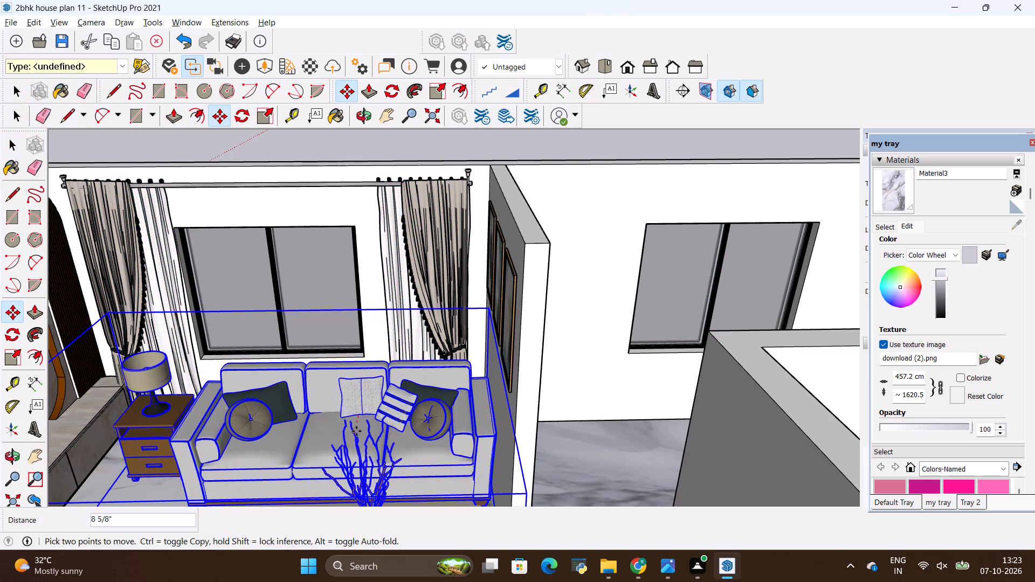
left_click(360, 428)
key("space")
left_click(590, 367)
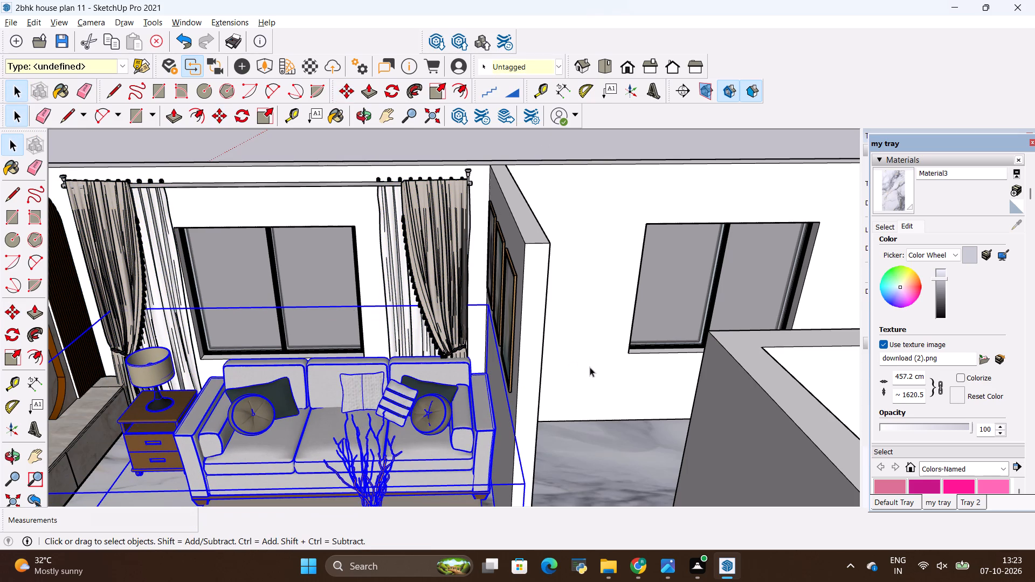
Check from above the space between the sofa back and the curtains, clearing the accidental wall selection.
scroll(590, 372, "down", 10)
middle_click_drag(545, 341, 549, 508)
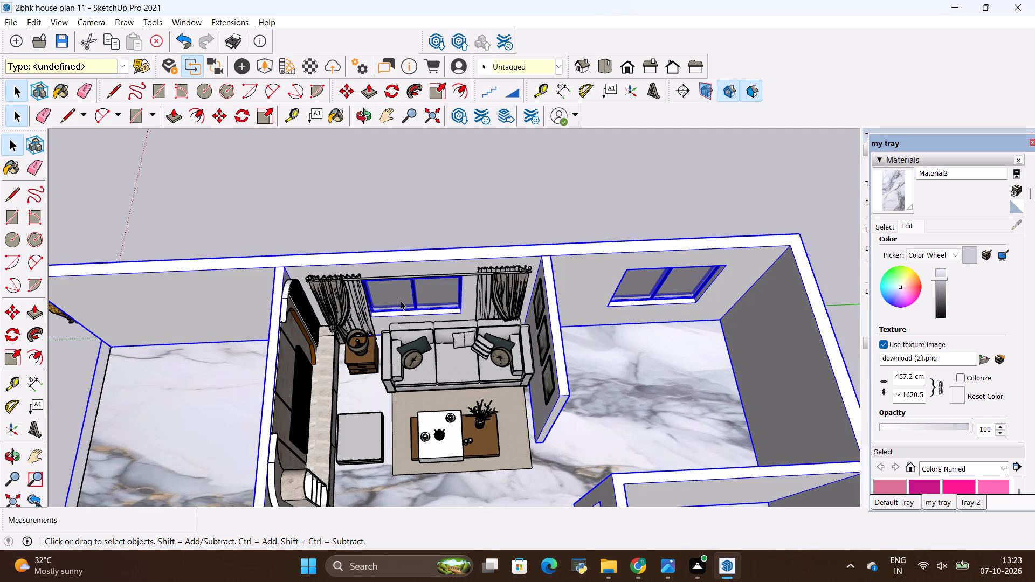
scroll(385, 246, "up", 7)
key("space")
left_click(394, 222)
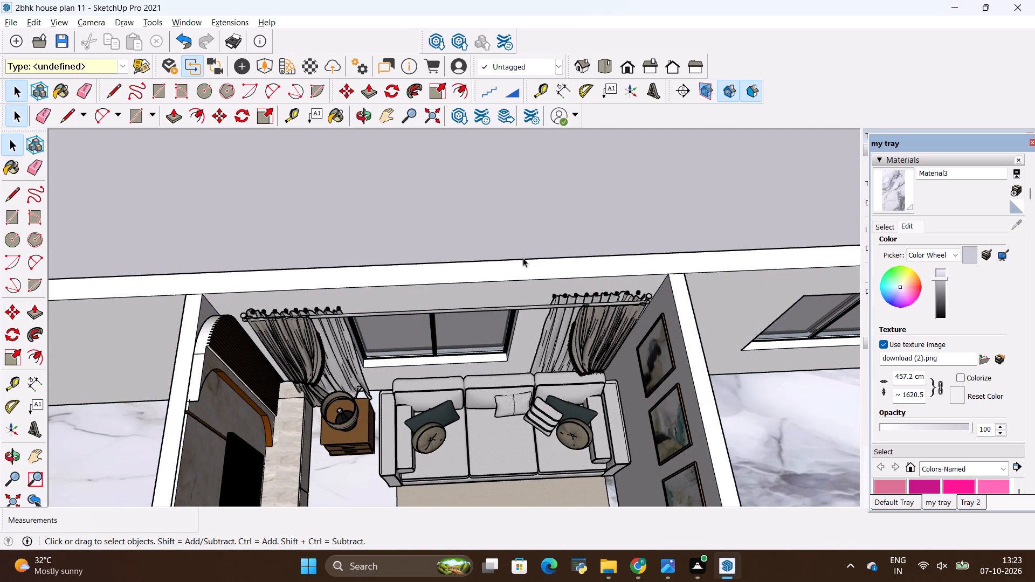
scroll(577, 345, "up", 20)
scroll(577, 345, "up", 1)
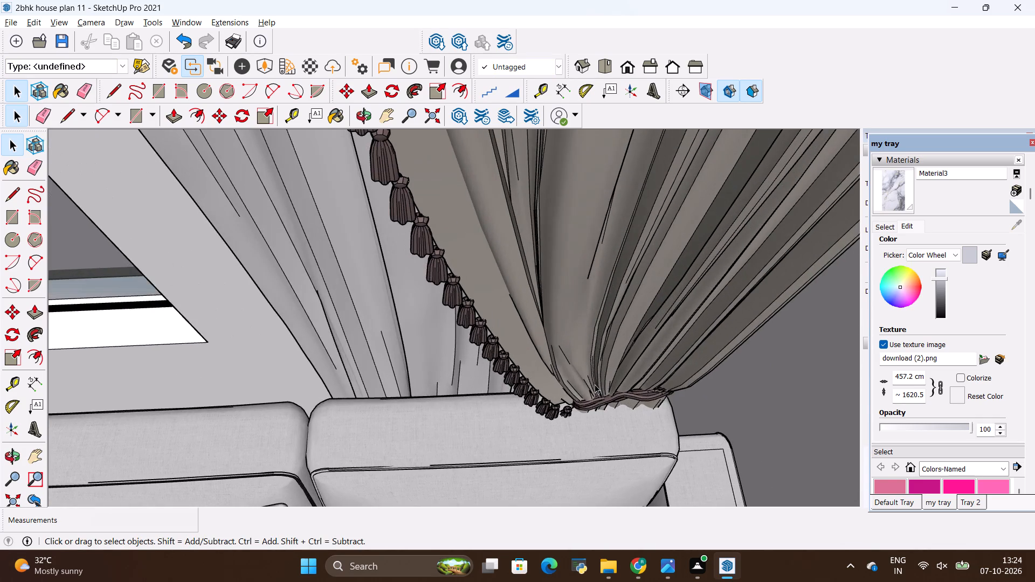
scroll(595, 384, "down", 9)
scroll(595, 384, "up", 1)
scroll(595, 384, "down", 15)
key("space")
left_click(591, 233)
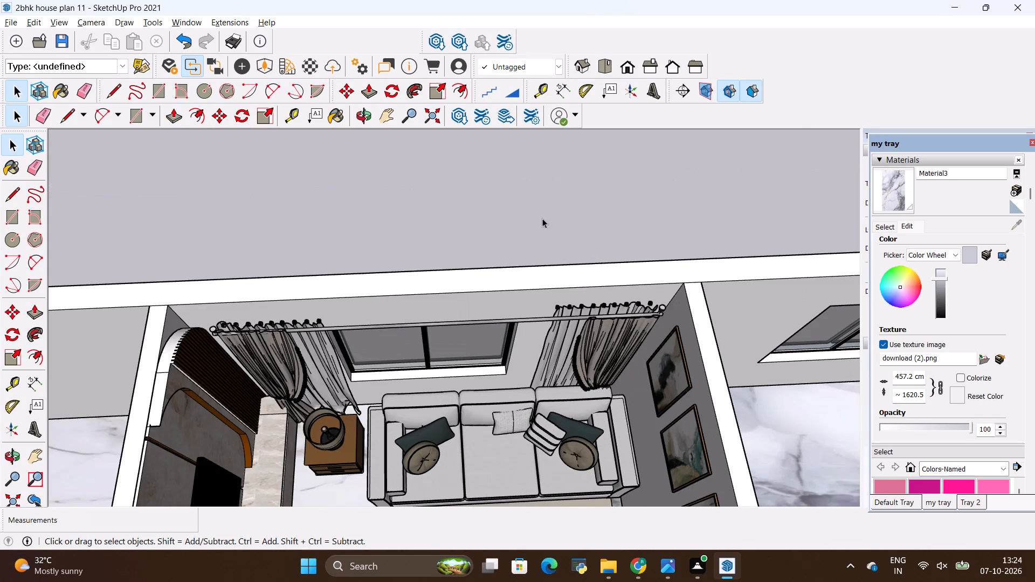
Examine the living room from several sides, including the curtained window, the TV wall and the framed pictures.
scroll(537, 218, "down", 11)
middle_click_drag(558, 405, 384, 280)
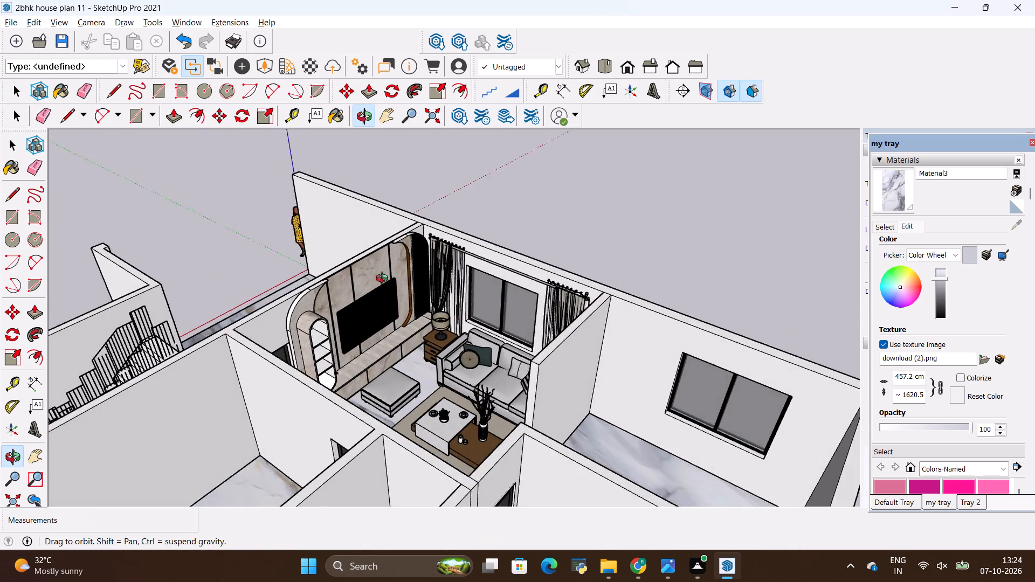
middle_click_drag(384, 280, 378, 283)
scroll(499, 255, "up", 8)
middle_click_drag(555, 350, 539, 301)
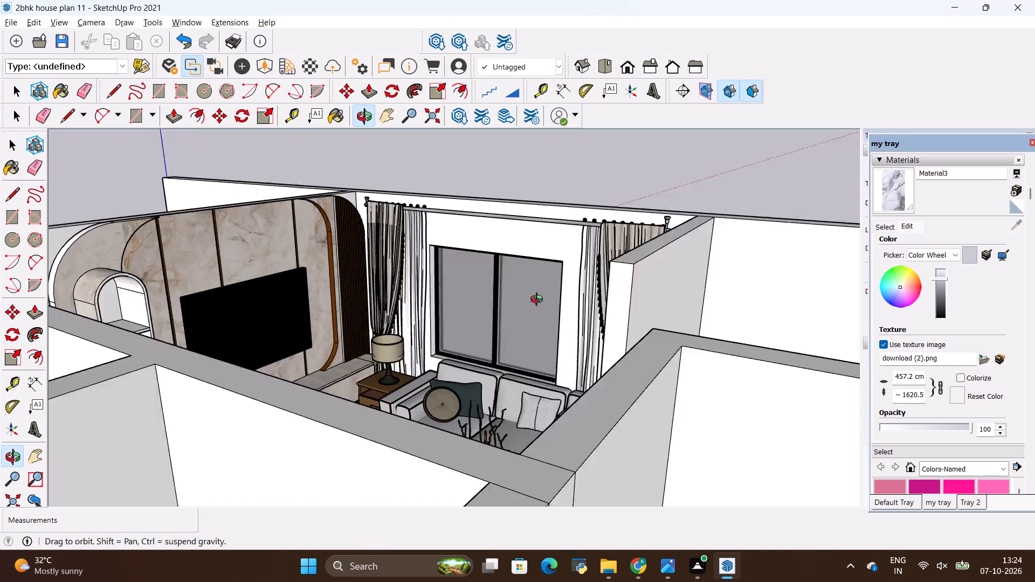
middle_click_drag(539, 301, 538, 300)
scroll(455, 235, "up", 3)
middle_click_drag(517, 259, 760, 267)
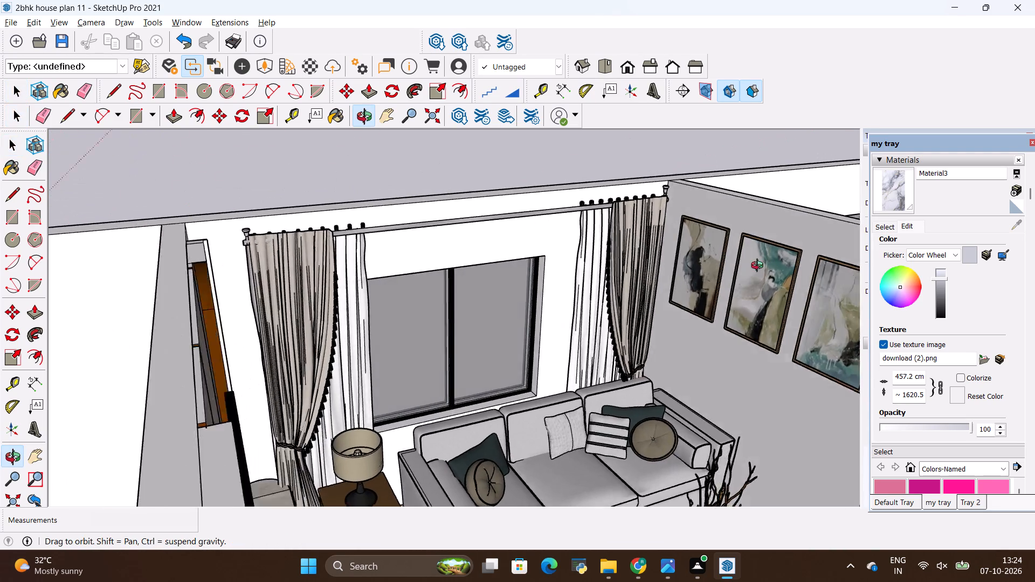
middle_click_drag(760, 267, 345, 309)
scroll(510, 274, "down", 6)
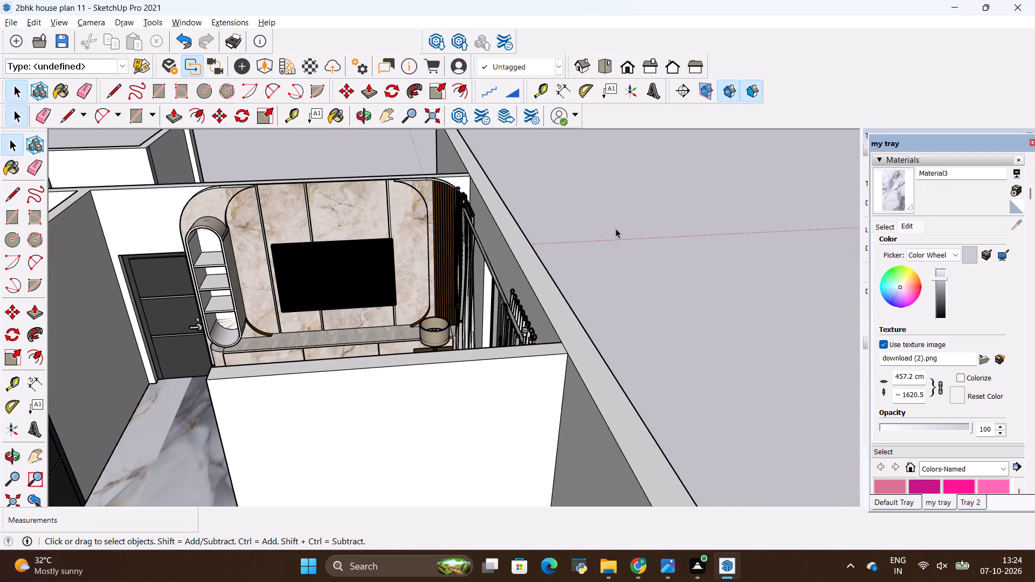
key("space")
left_click(616, 228)
scroll(621, 229, "down", 10)
scroll(499, 203, "up", 8)
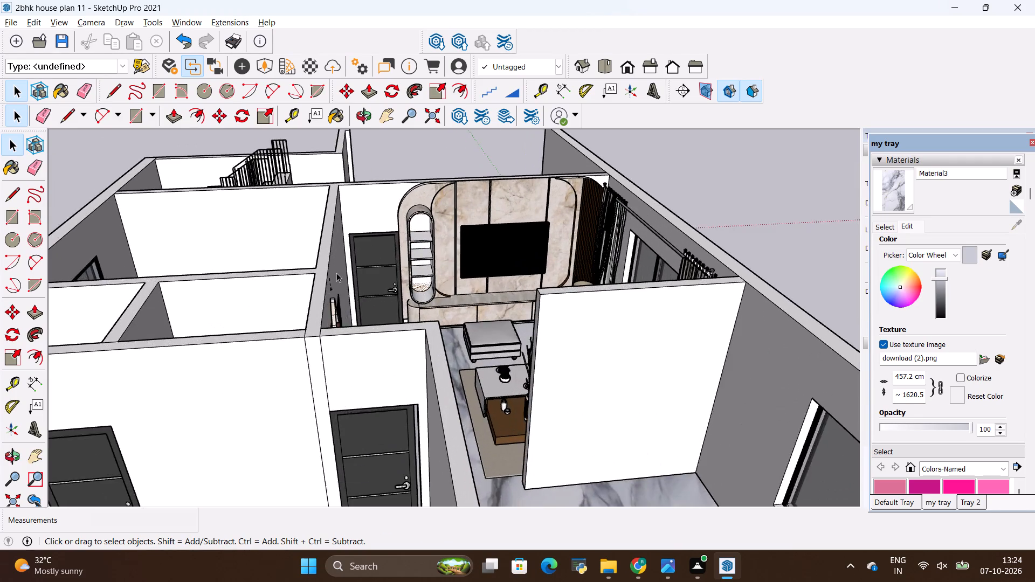
scroll(336, 273, "up", 6)
middle_click_drag(688, 421, 595, 437)
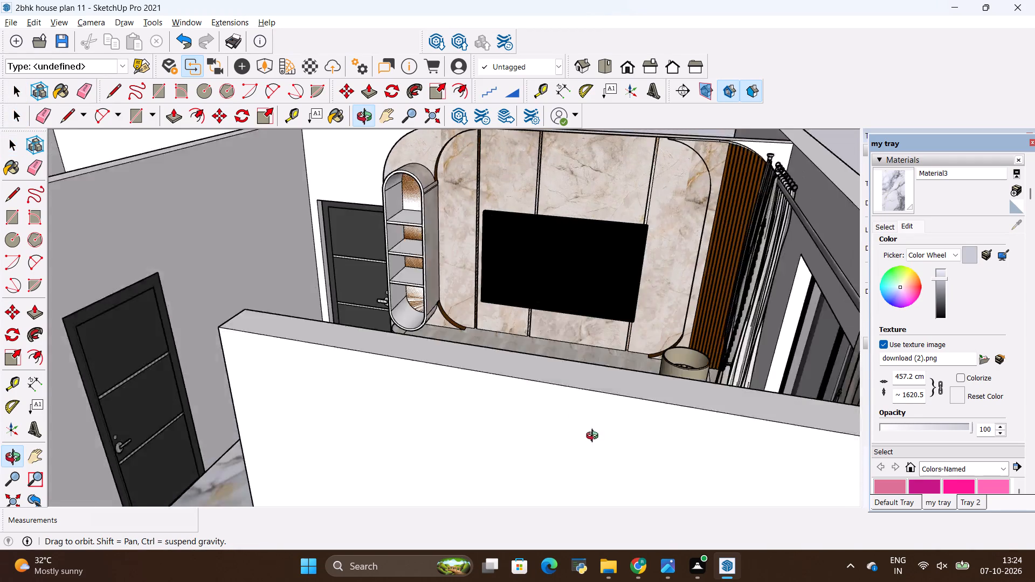
middle_click_drag(595, 437, 609, 444)
scroll(532, 327, "down", 9)
Examine the whole house layout from several sides and from above, ending over the living room and adjoining rooms.
middle_click_drag(838, 360, 744, 370)
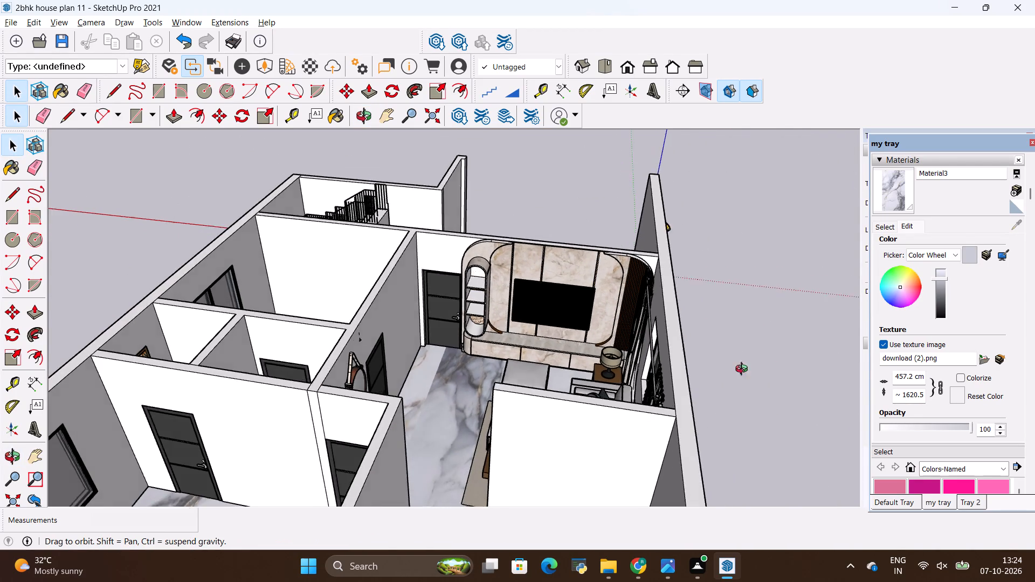
middle_click_drag(744, 370, 884, 393)
scroll(515, 363, "down", 5)
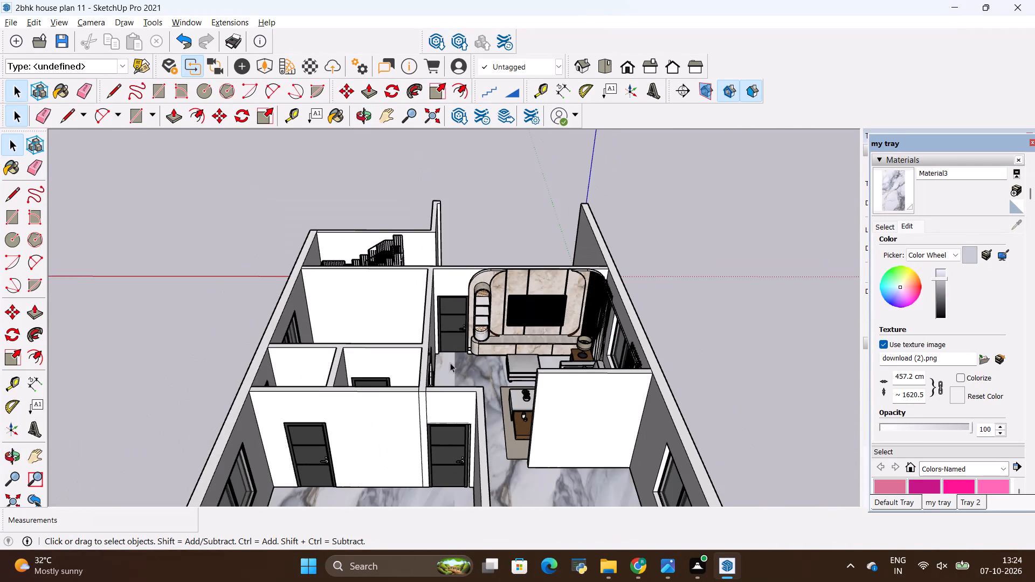
middle_click_drag(399, 404, 680, 393)
key("space")
left_click(226, 237)
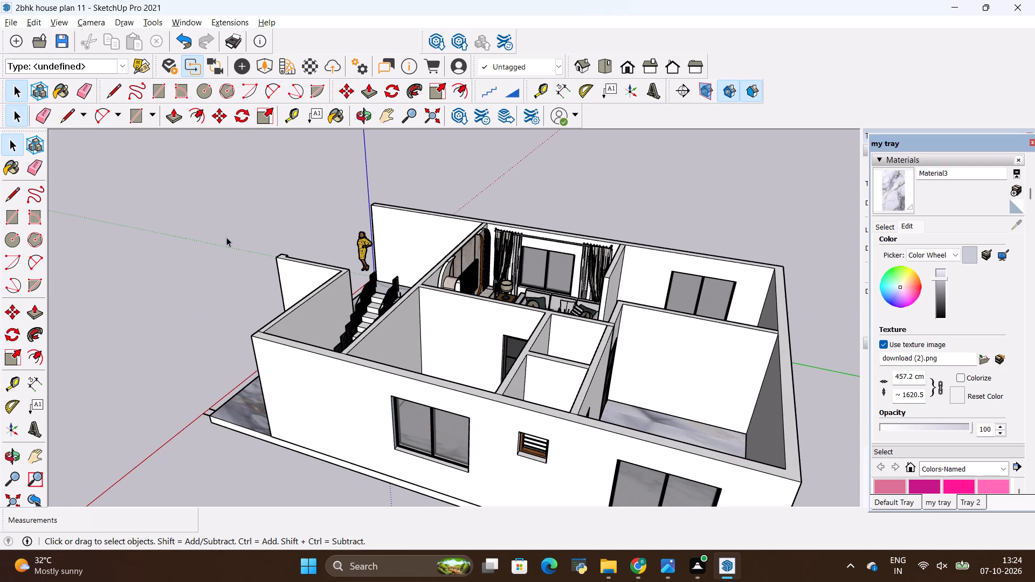
scroll(516, 322, "down", 5)
middle_click_drag(244, 328, 404, 499)
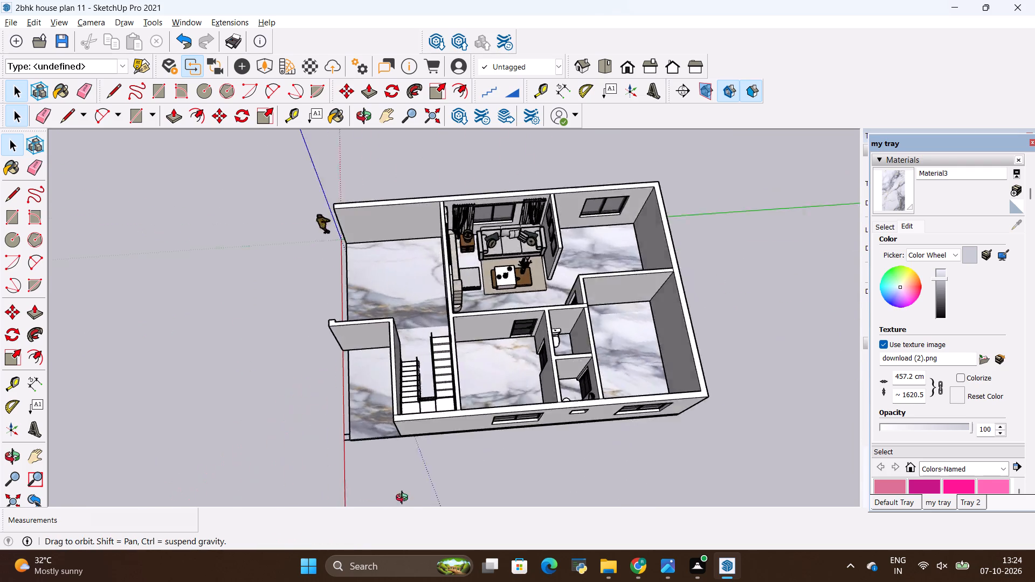
middle_click_drag(404, 499, 550, 472)
scroll(555, 454, "down", 7)
scroll(502, 231, "up", 4)
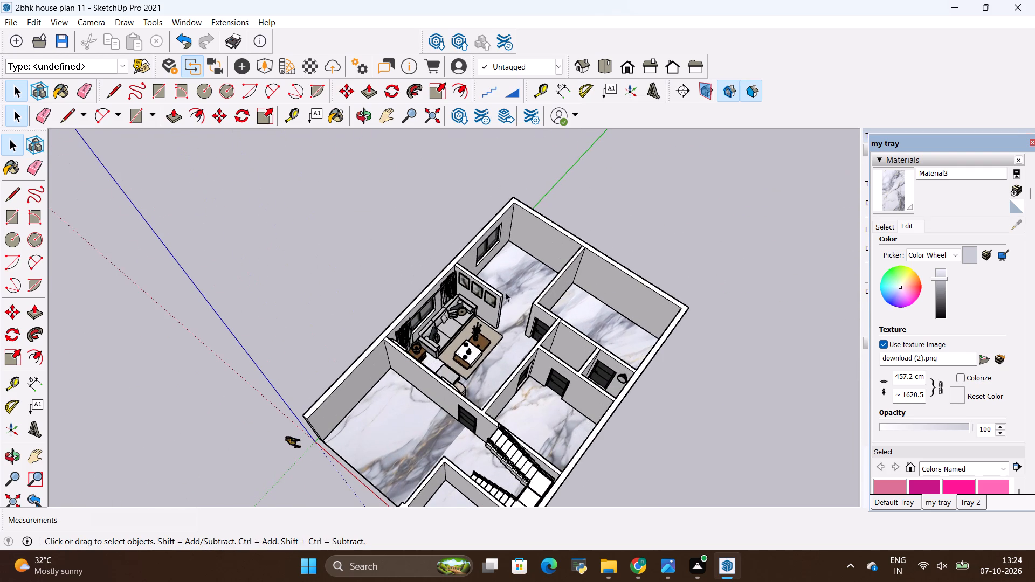
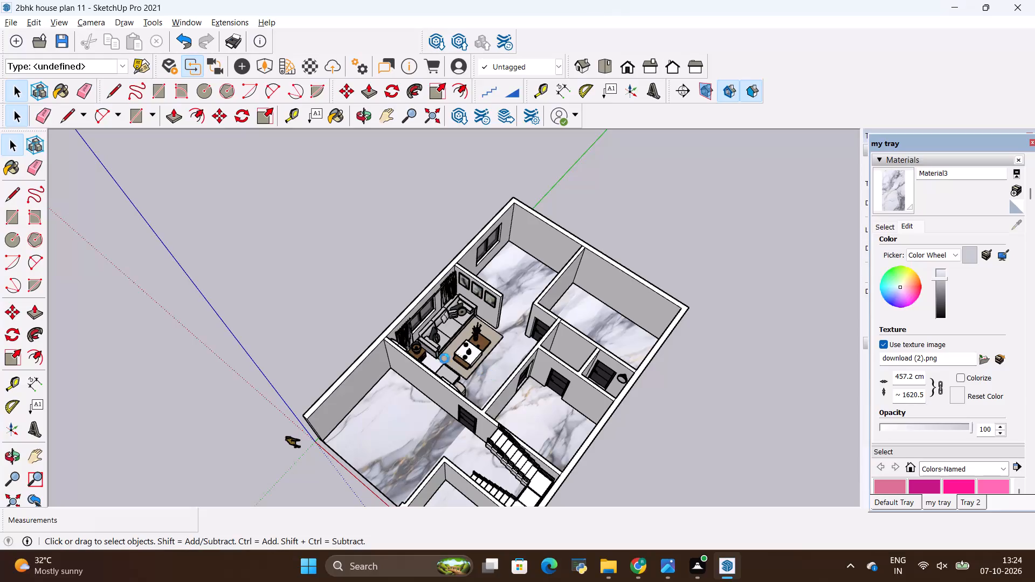
Open the floor group for editing in the windowed room beside the living room and select its marble floor.
scroll(436, 355, "down", 4)
scroll(522, 240, "up", 7)
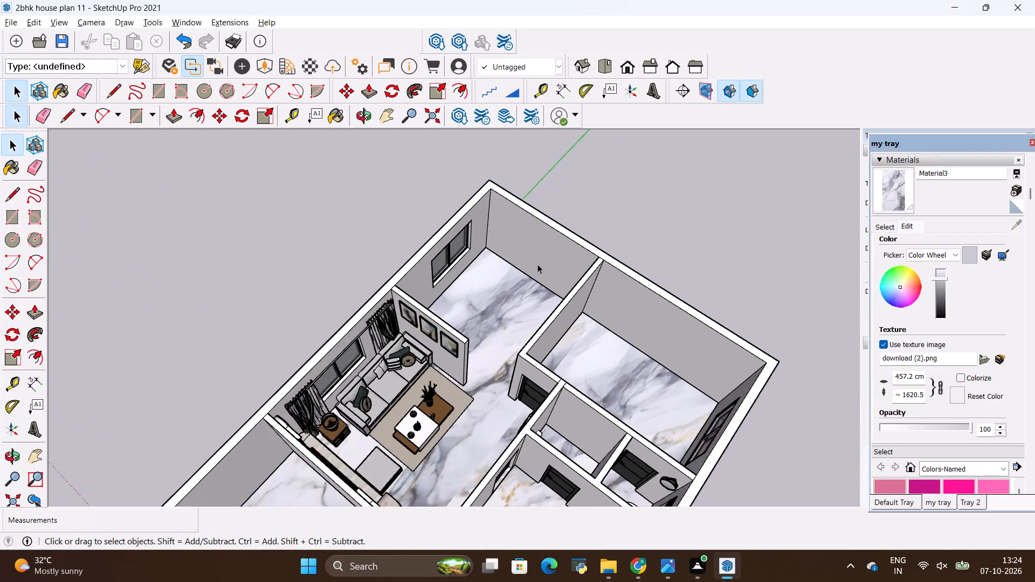
scroll(537, 264, "up", 12)
middle_click_drag(535, 406, 320, 371)
left_click(472, 261)
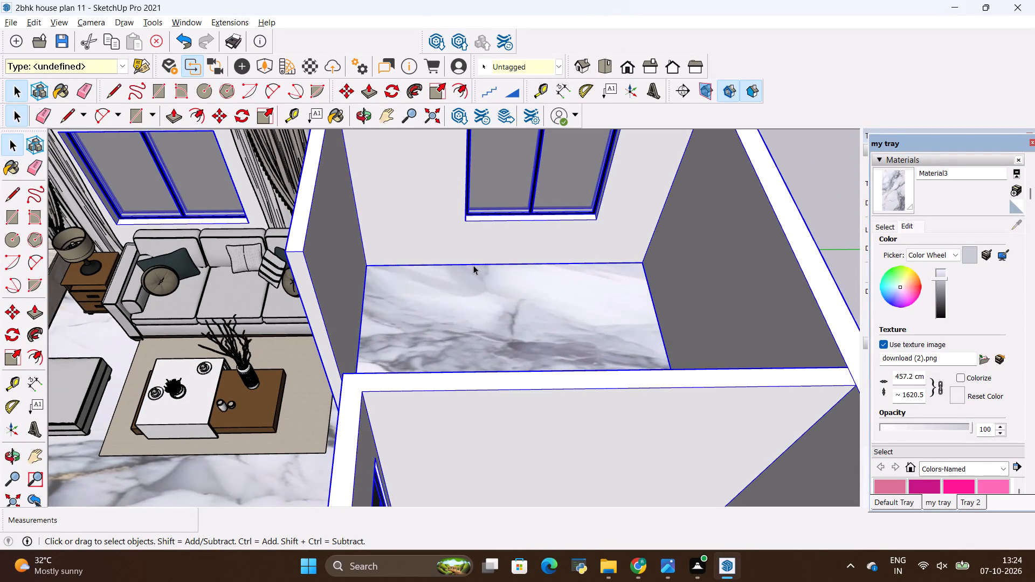
double_click(473, 265)
left_click(473, 265)
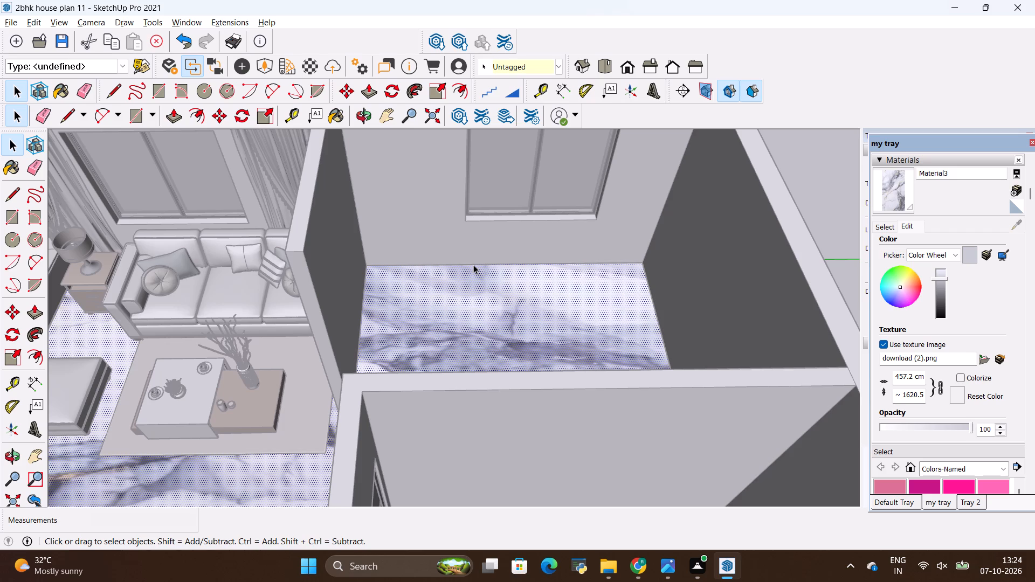
left_click(477, 265)
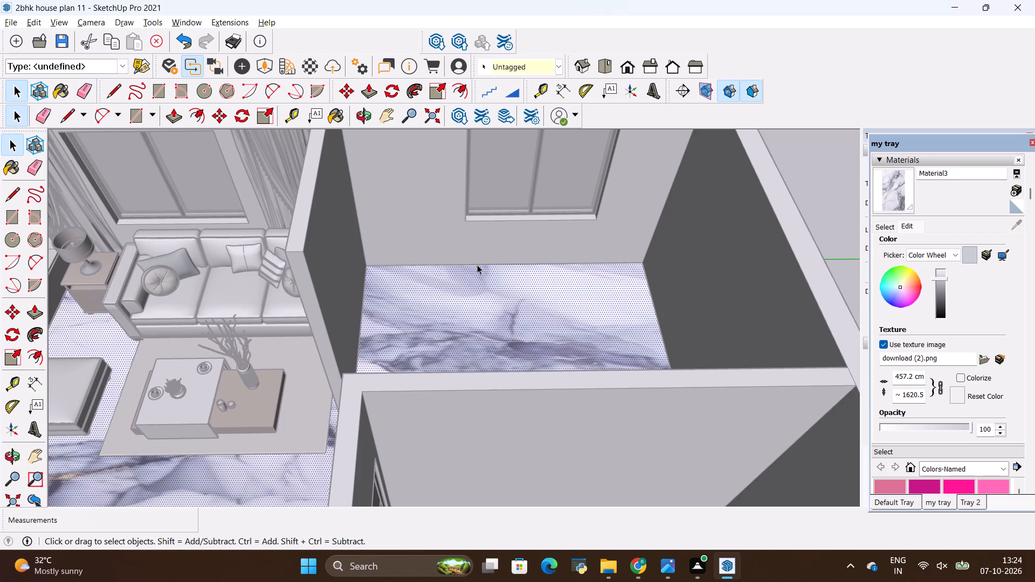
left_click(487, 261)
left_click(491, 266)
left_click(492, 264)
Draw a 13'9" by 2' rectangle on the floor along the window wall, starting at the corner by the living room partition.
key("l")
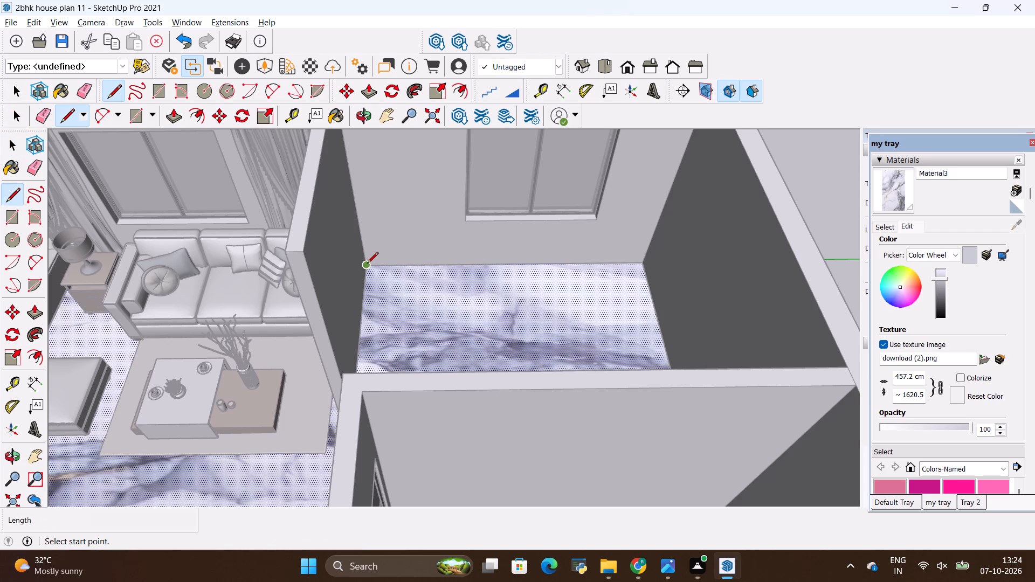
left_click(367, 264)
key("r")
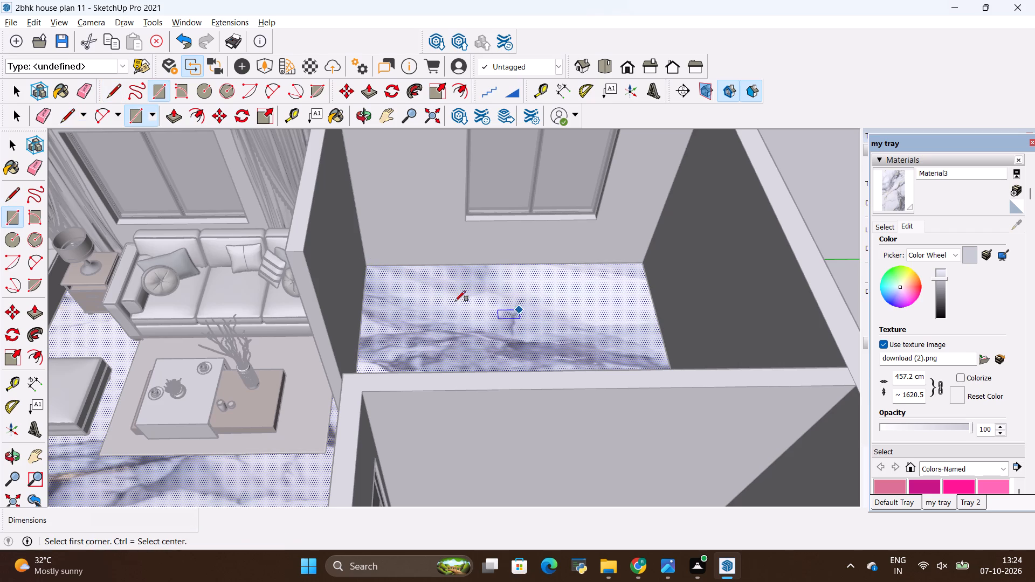
left_click(368, 262)
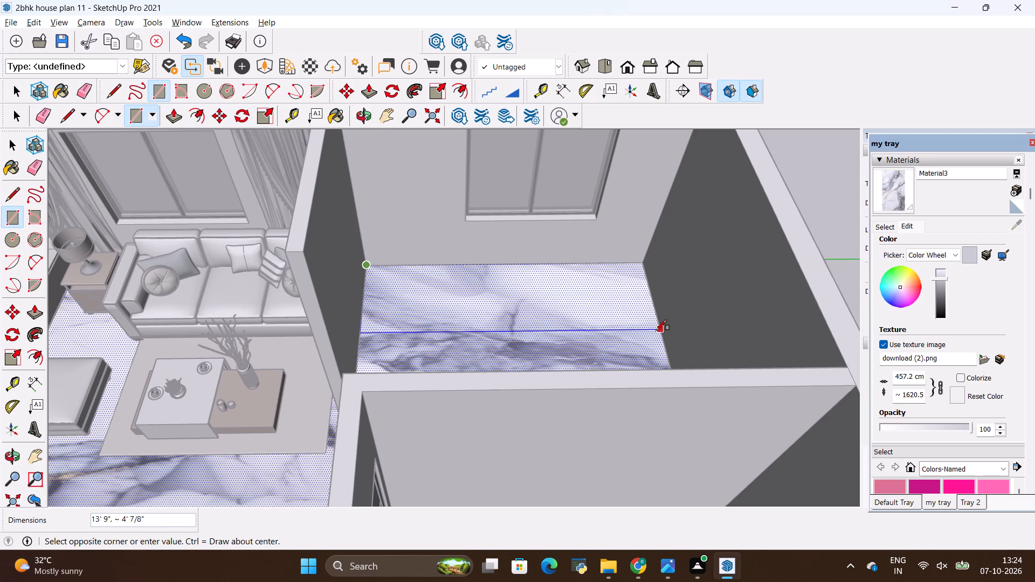
key("BackSpace")
type("13")
key("apostrophe")
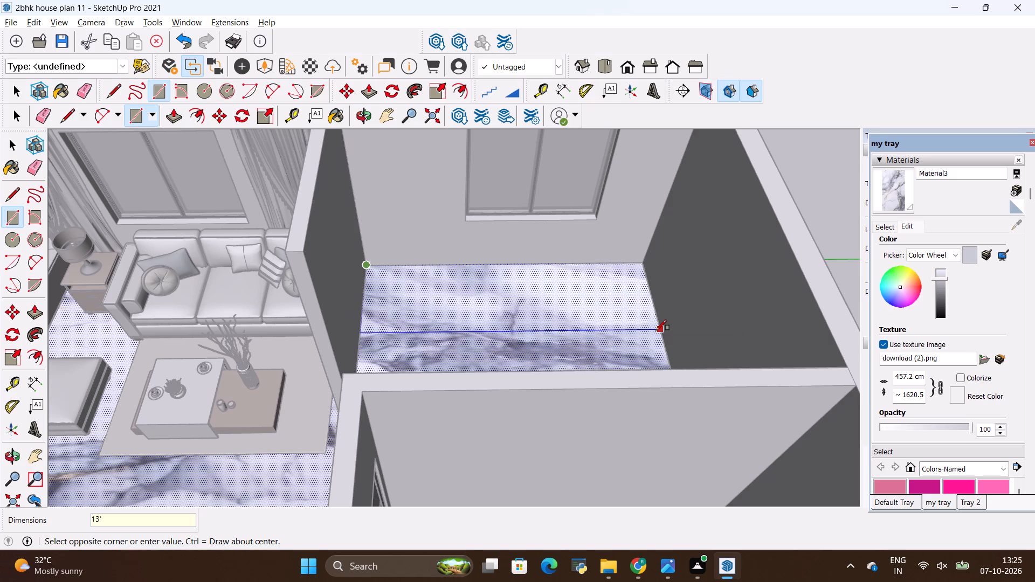
key("9")
type("\",")
type("2'")
key("Return")
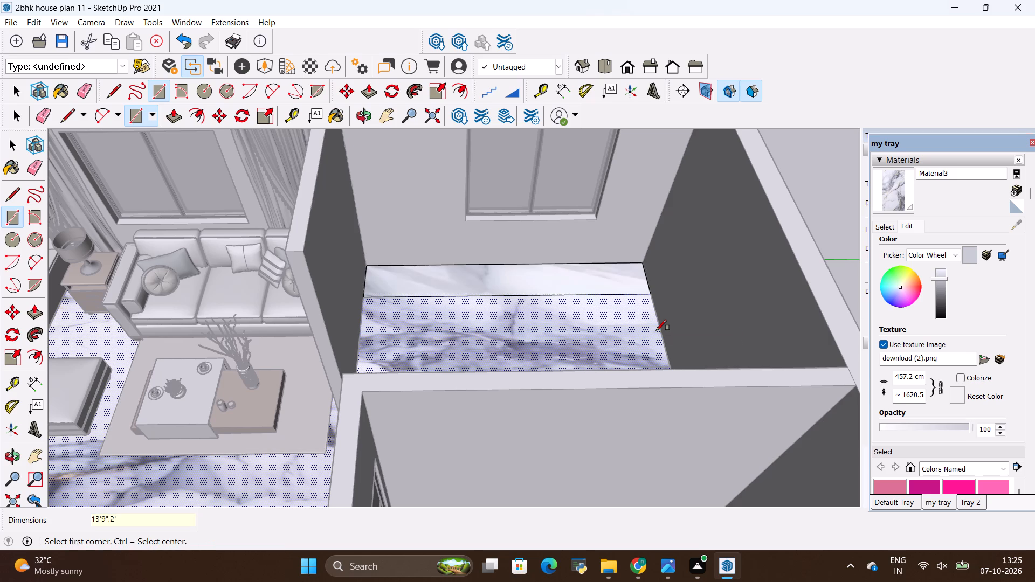
Place a guide across the floor strip, 3' from the partition wall shared with the living room.
scroll(495, 243, "up", 4)
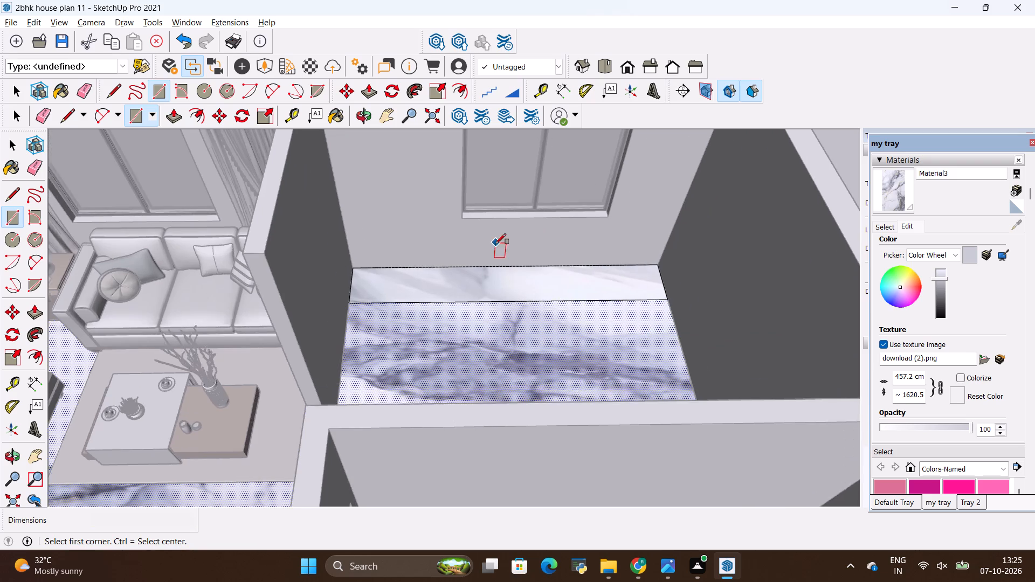
scroll(495, 244, "up", 7)
key("space")
scroll(488, 297, "down", 6)
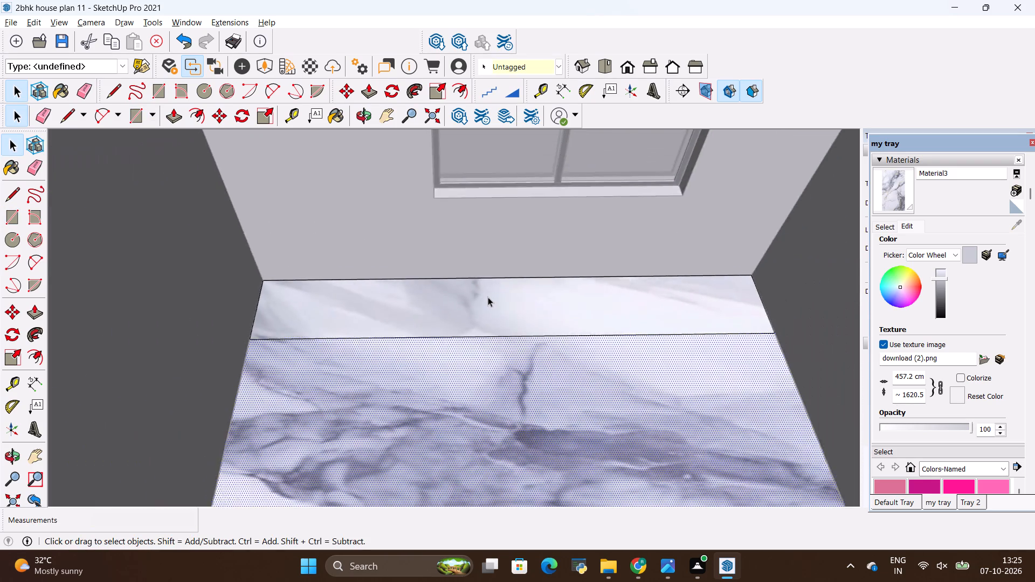
scroll(488, 297, "down", 6)
middle_click_drag(473, 297, 692, 276)
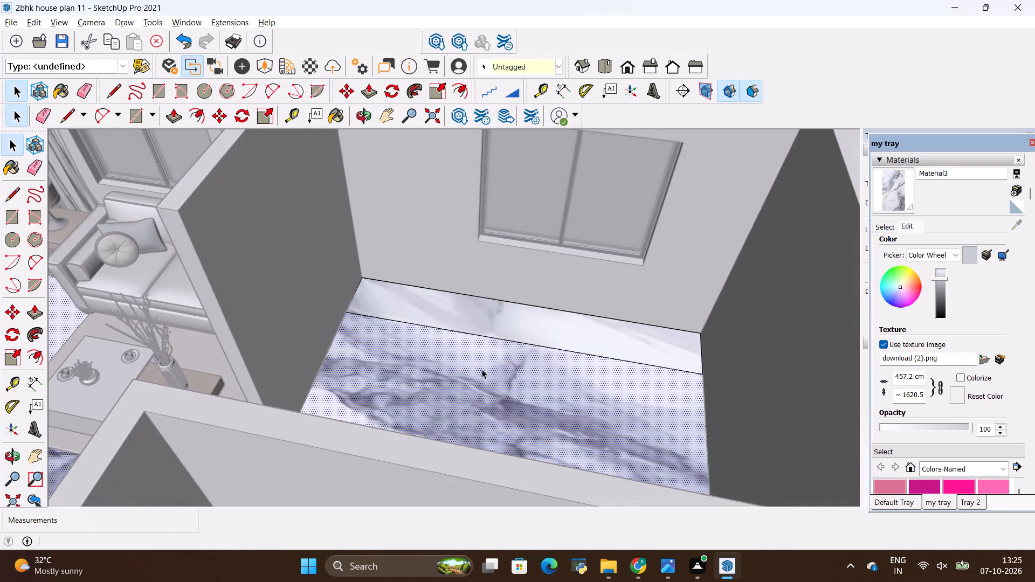
scroll(368, 435, "down", 5)
middle_click_drag(391, 431, 431, 401)
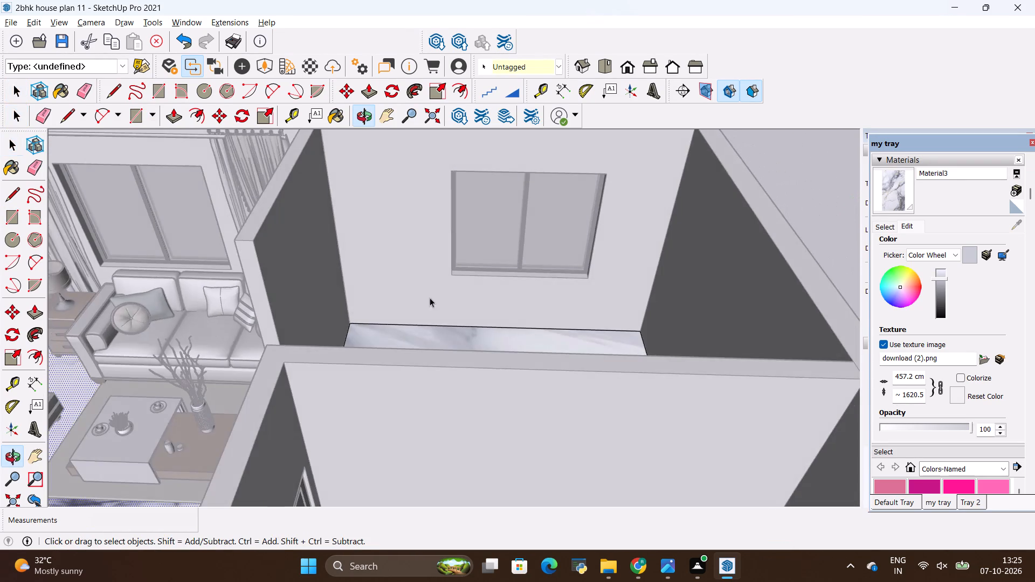
scroll(446, 318, "down", 6)
scroll(516, 190, "up", 7)
middle_click_drag(541, 380, 585, 420)
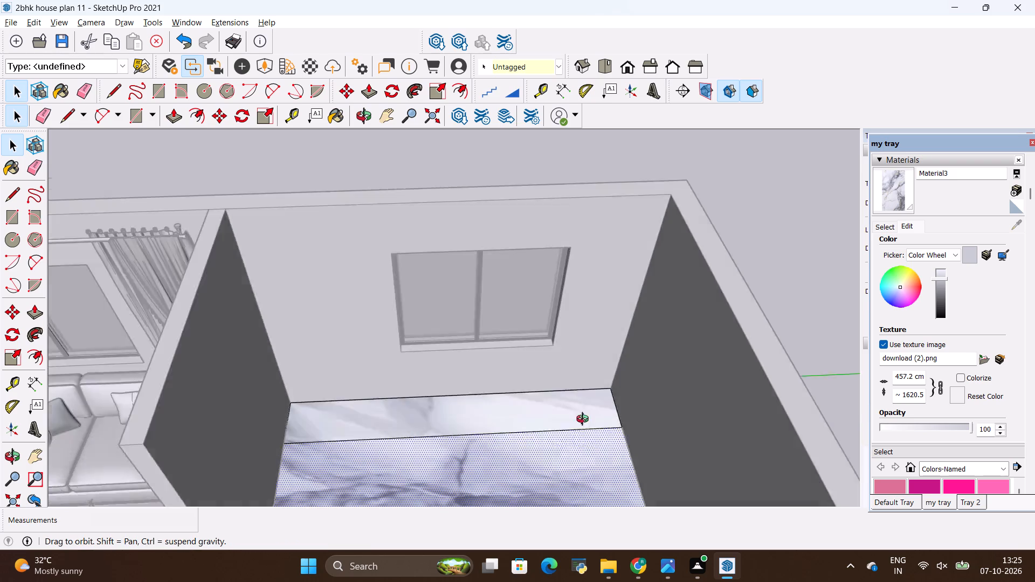
middle_click_drag(585, 420, 596, 383)
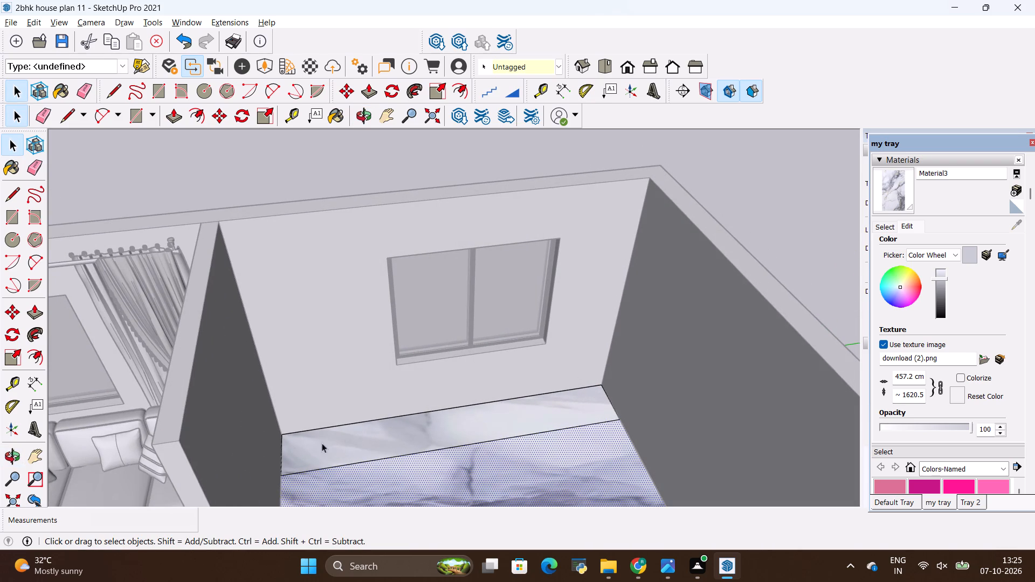
key("t")
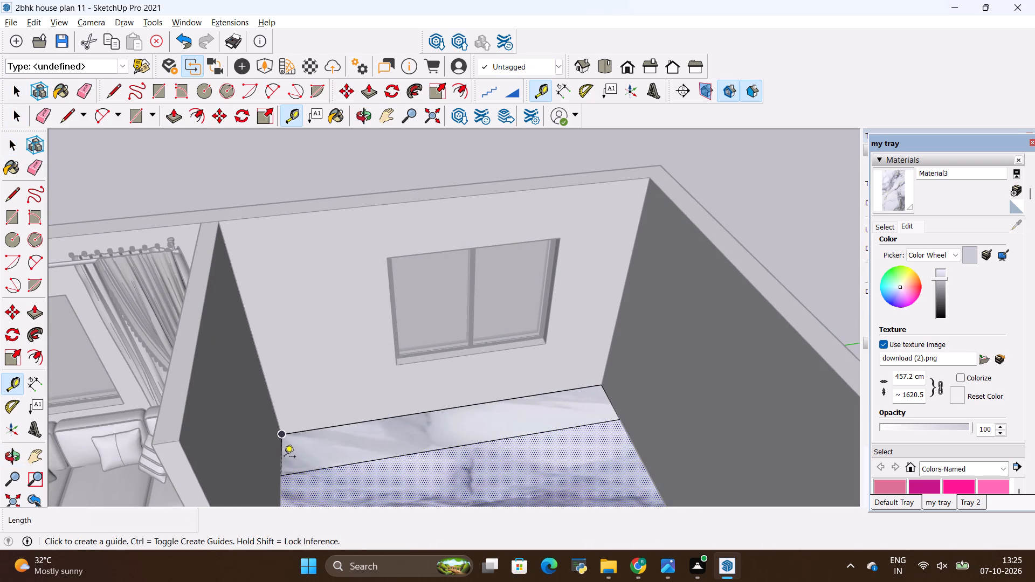
left_click(283, 467)
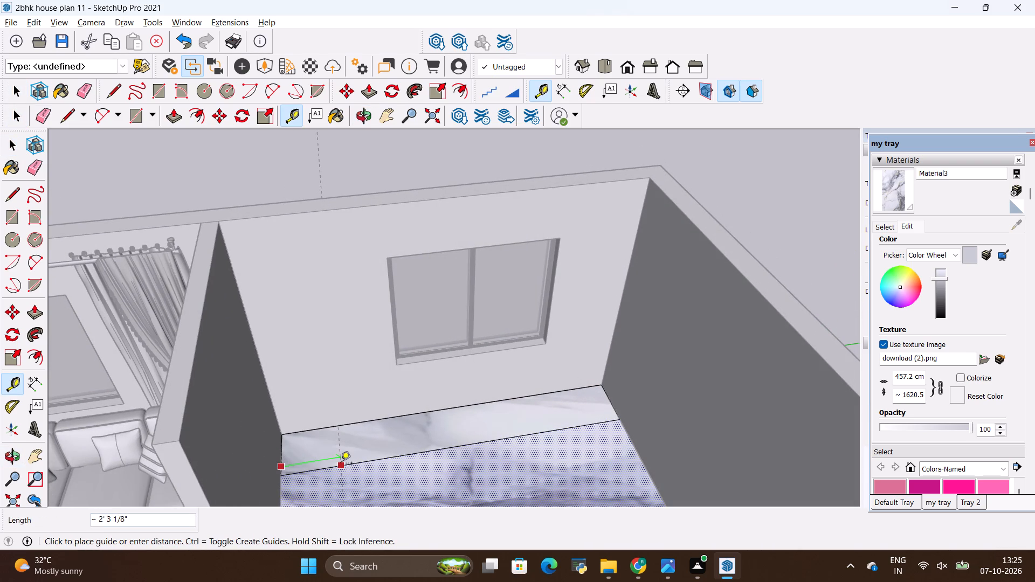
key("BackSpace")
type("3'")
key("Return")
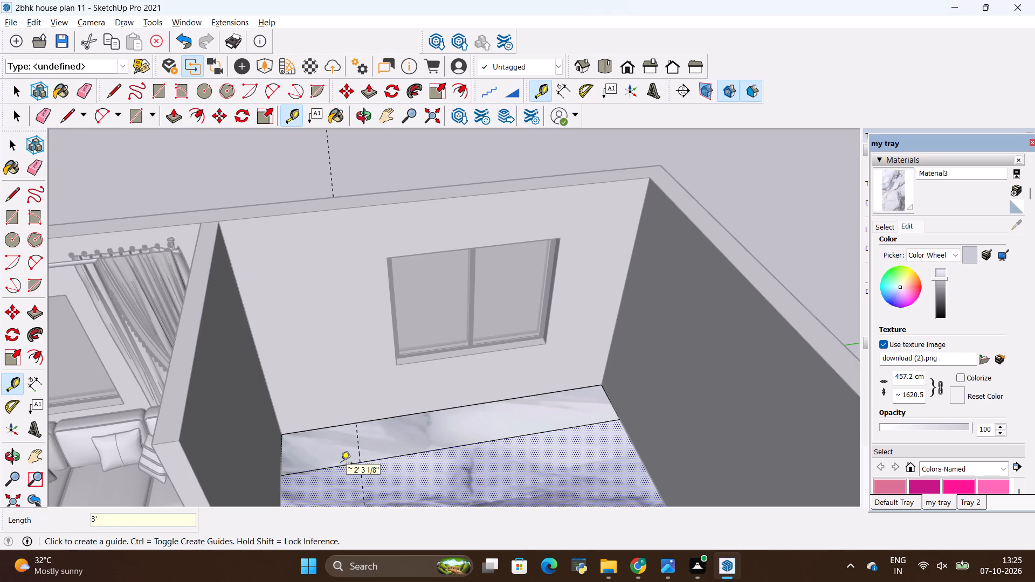
Draw a 10'9" by 2' rectangle on the floor strip from the guide to the opposite end wall.
key("r")
left_click(354, 420)
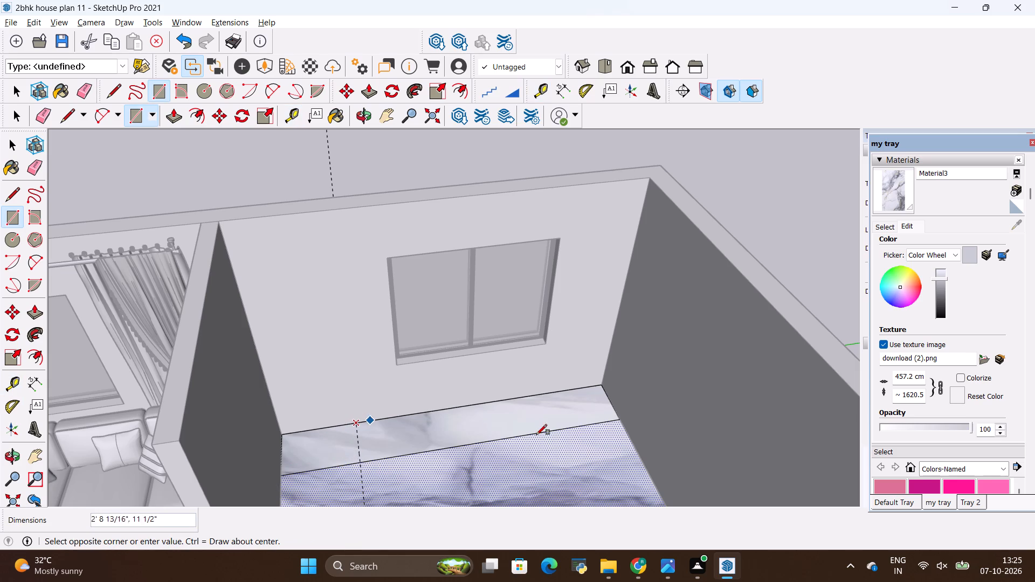
left_click(617, 419)
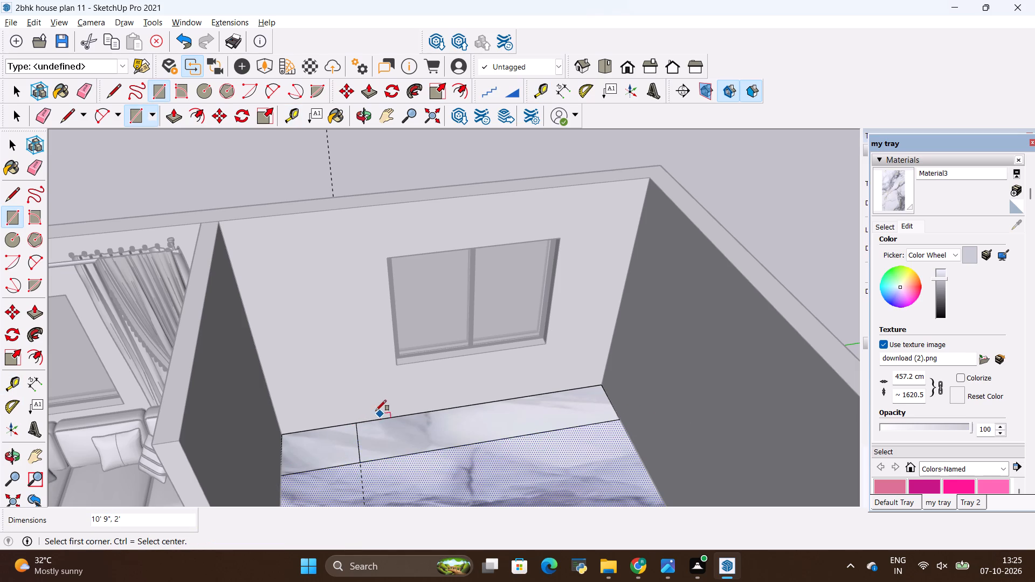
Check the divided floor strip by leaving the group, reopening it and selecting the longer part under the window.
scroll(376, 411, "down", 5)
key("space")
left_click(657, 297)
double_click(454, 395)
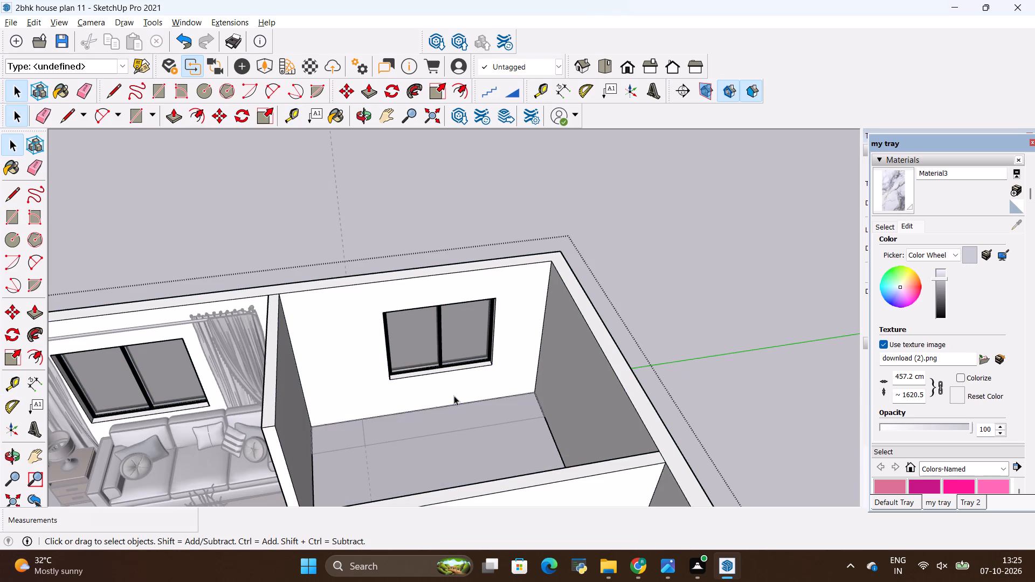
double_click(458, 407)
left_click(457, 419)
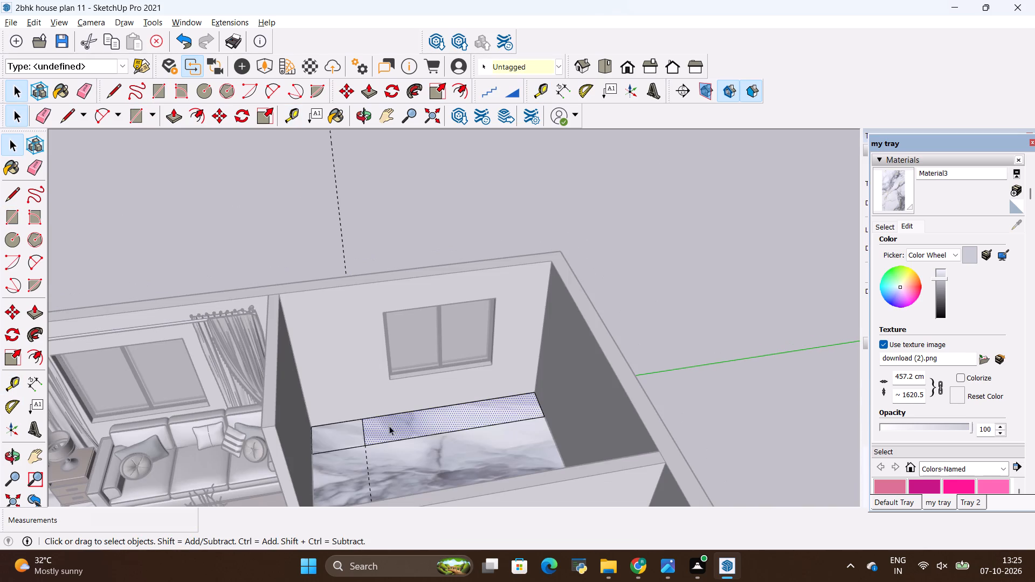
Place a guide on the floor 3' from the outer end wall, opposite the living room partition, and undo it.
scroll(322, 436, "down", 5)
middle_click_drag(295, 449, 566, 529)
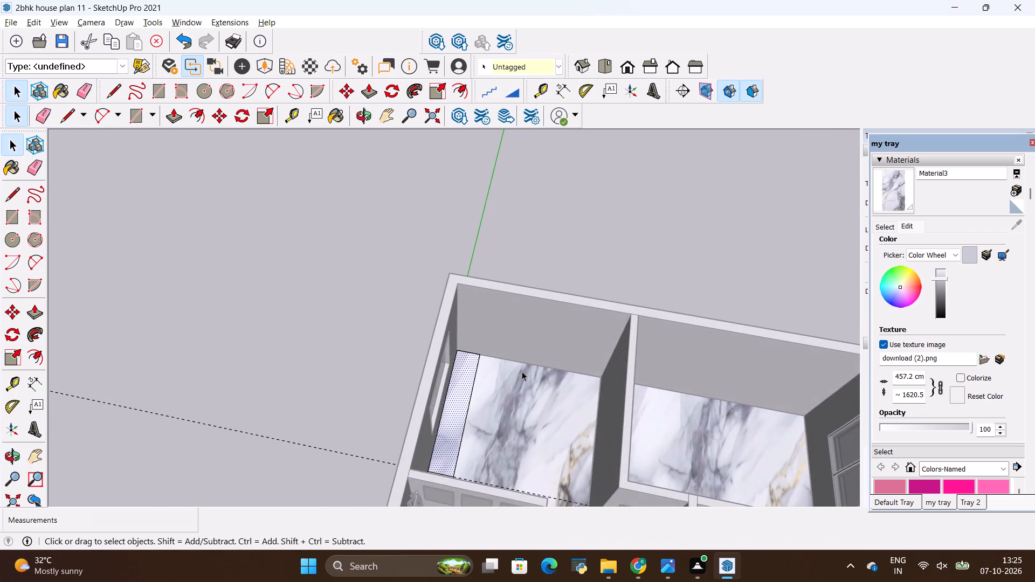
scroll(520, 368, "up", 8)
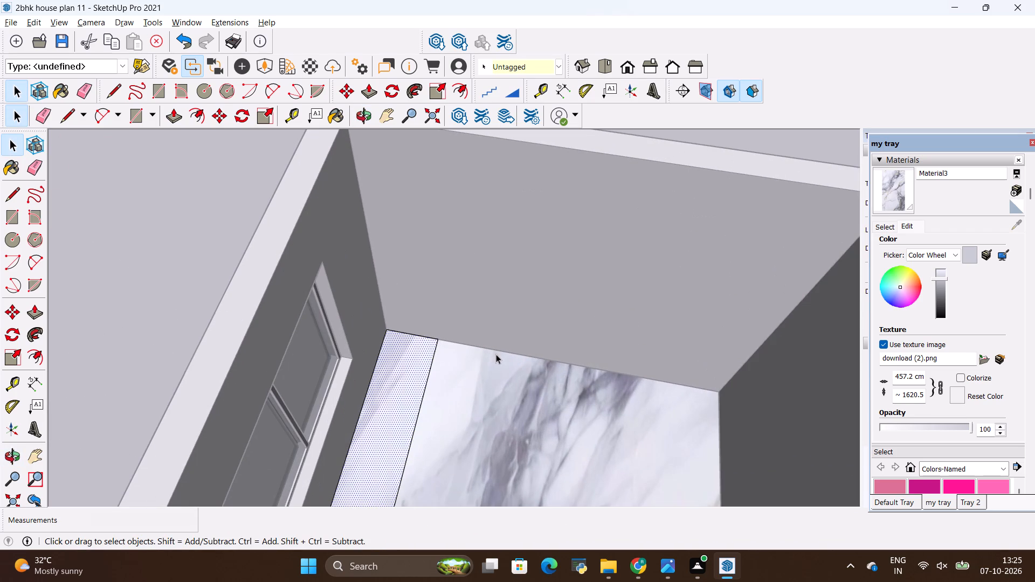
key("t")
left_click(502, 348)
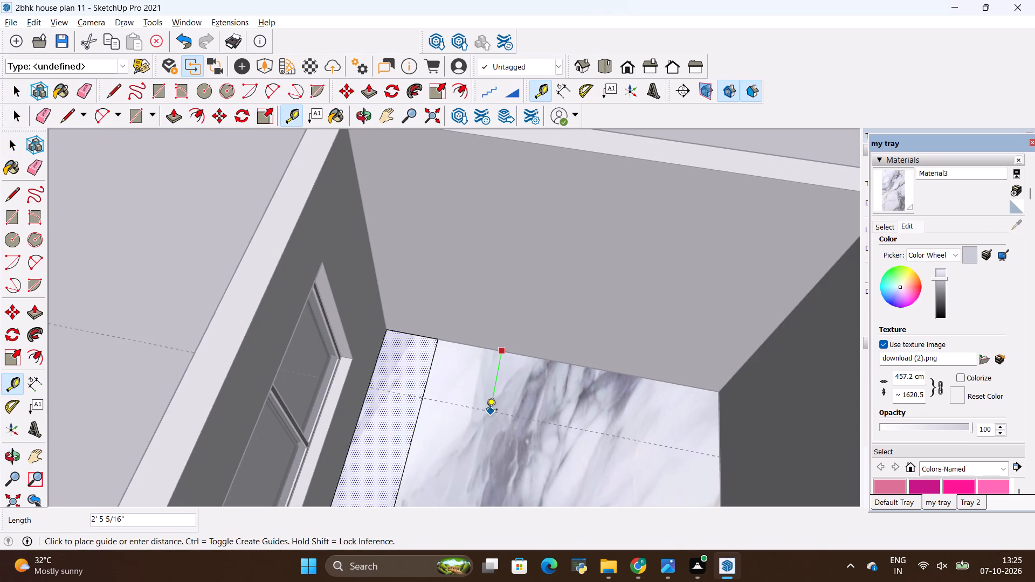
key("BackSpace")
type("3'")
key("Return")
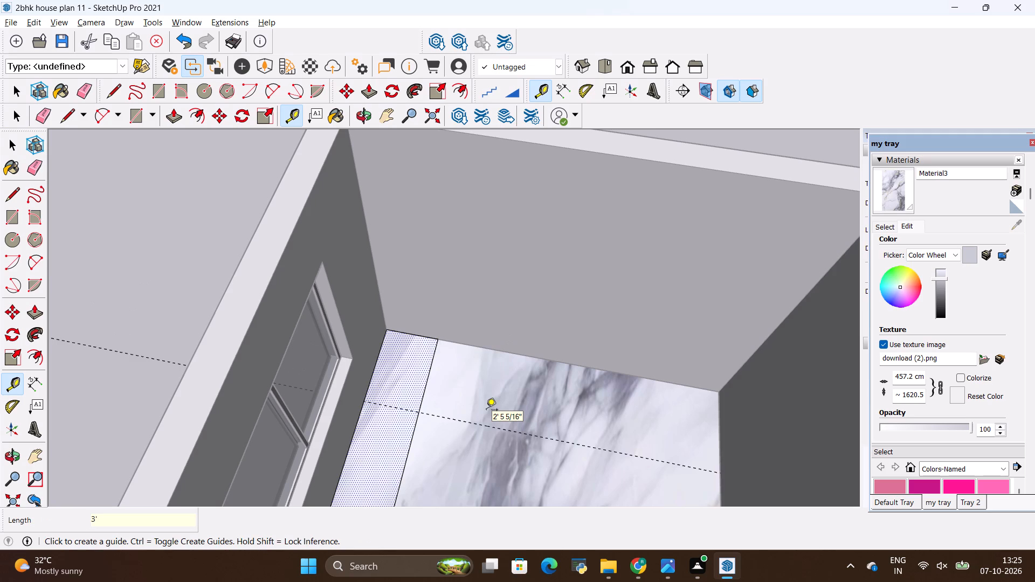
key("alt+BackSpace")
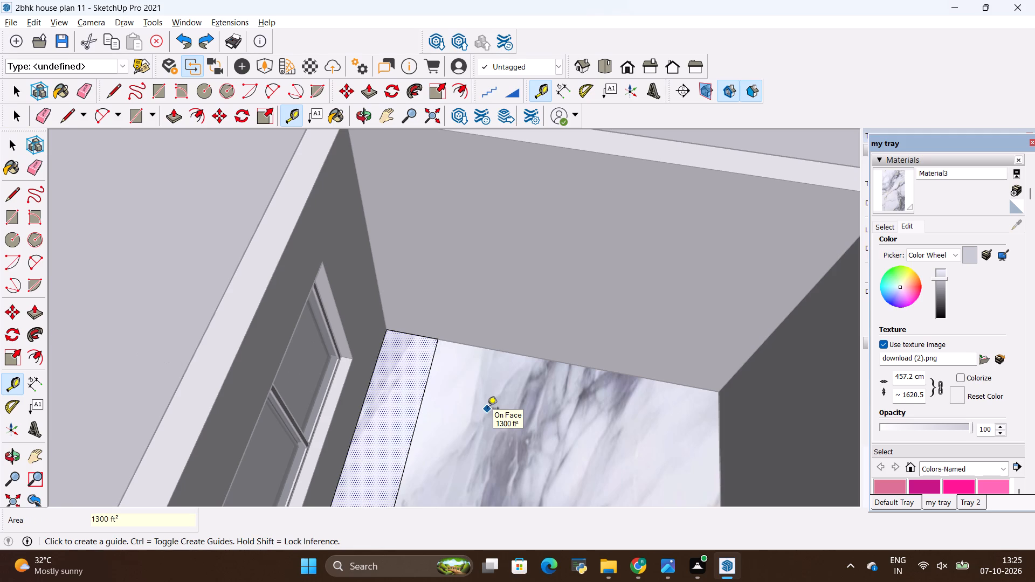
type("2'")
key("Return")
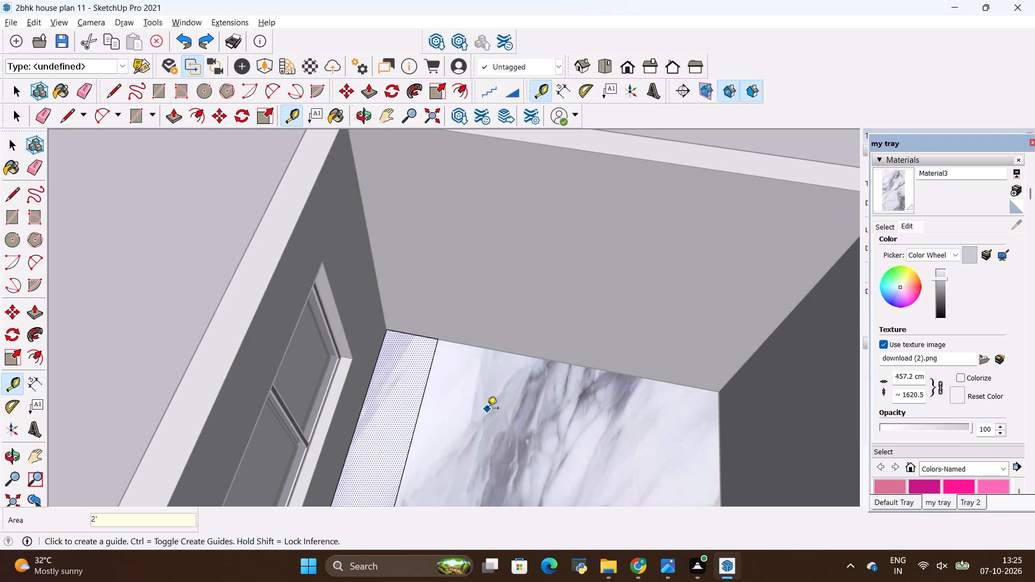
Place a guide on the floor 2' from the outer end wall, opposite the living room partition.
left_click(481, 345)
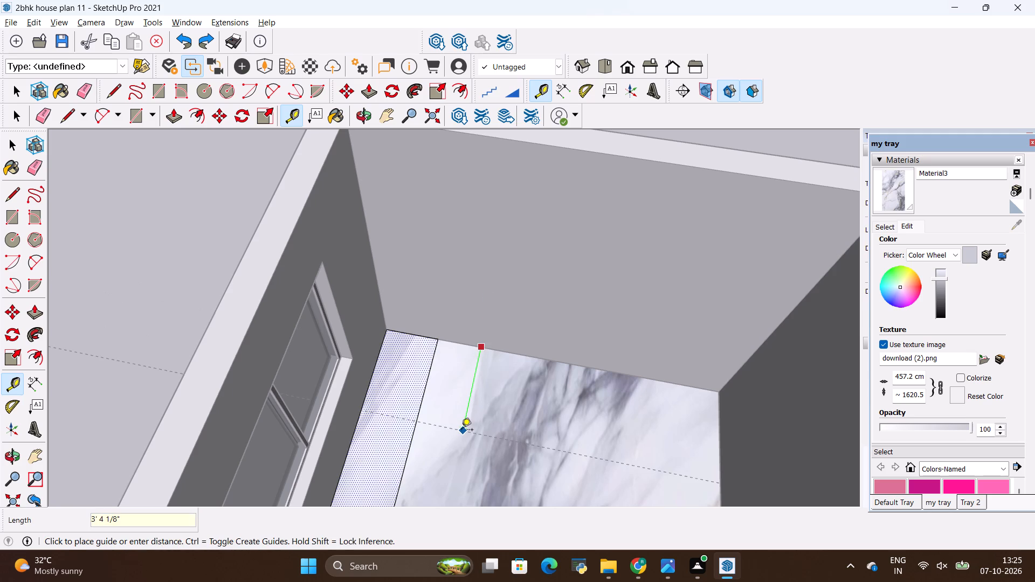
key("BackSpace")
type("2'")
key("Return")
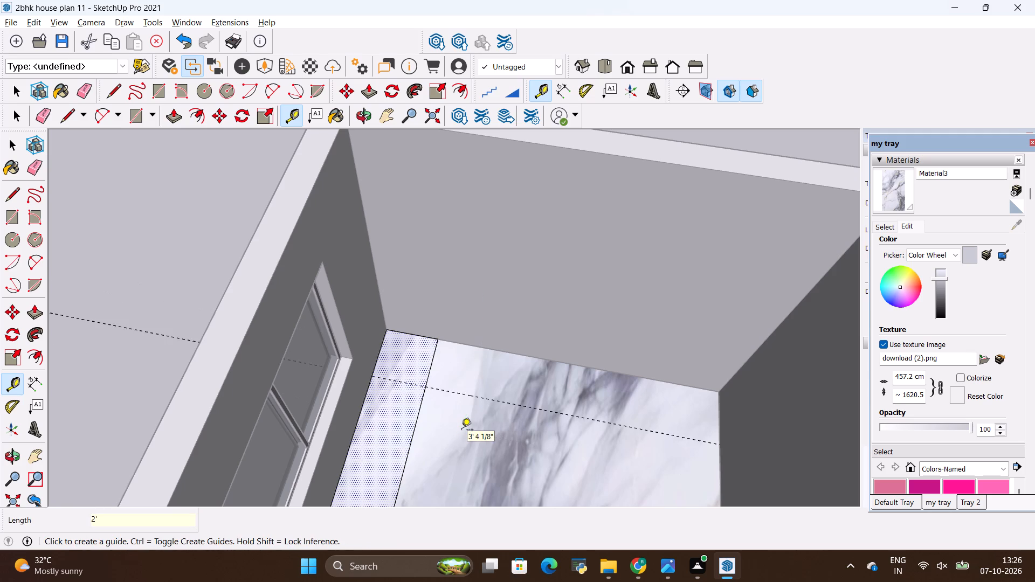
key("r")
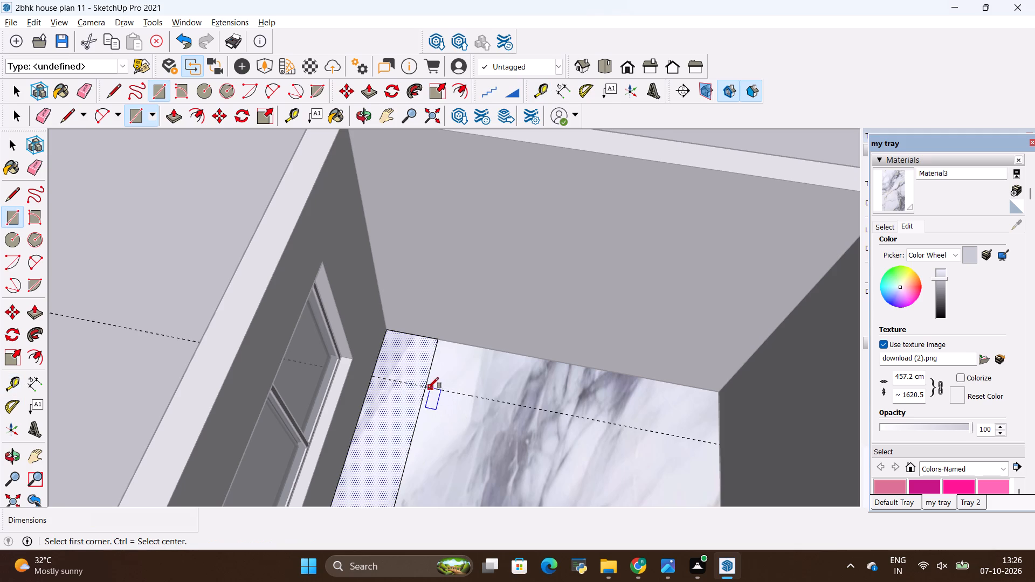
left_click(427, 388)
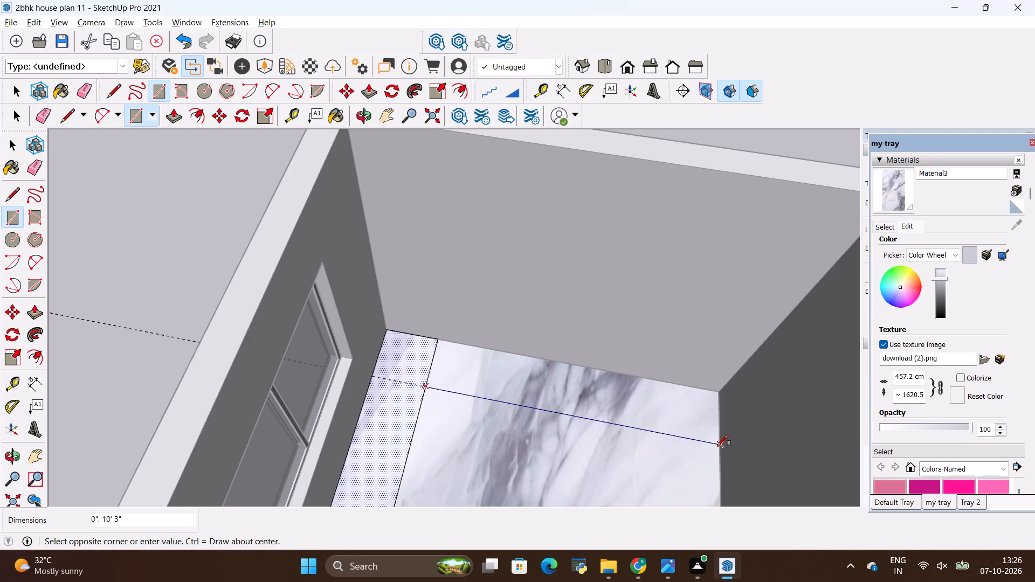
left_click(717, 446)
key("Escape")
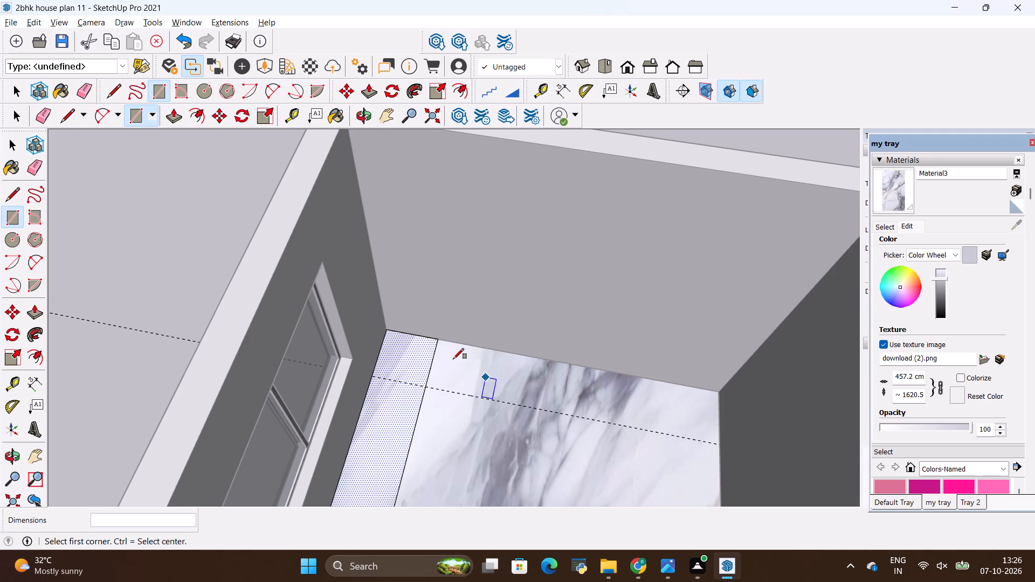
Draw a 10'3" by 2' rectangle on the floor along the outer end wall, from the window-side strip to the opposite wall at the guide.
left_click(439, 339)
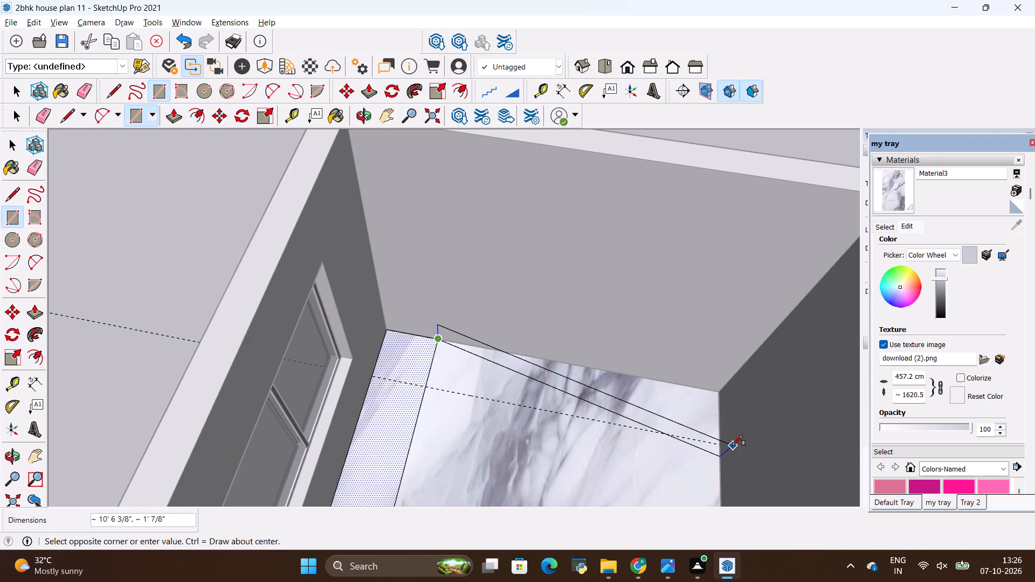
left_click(721, 445)
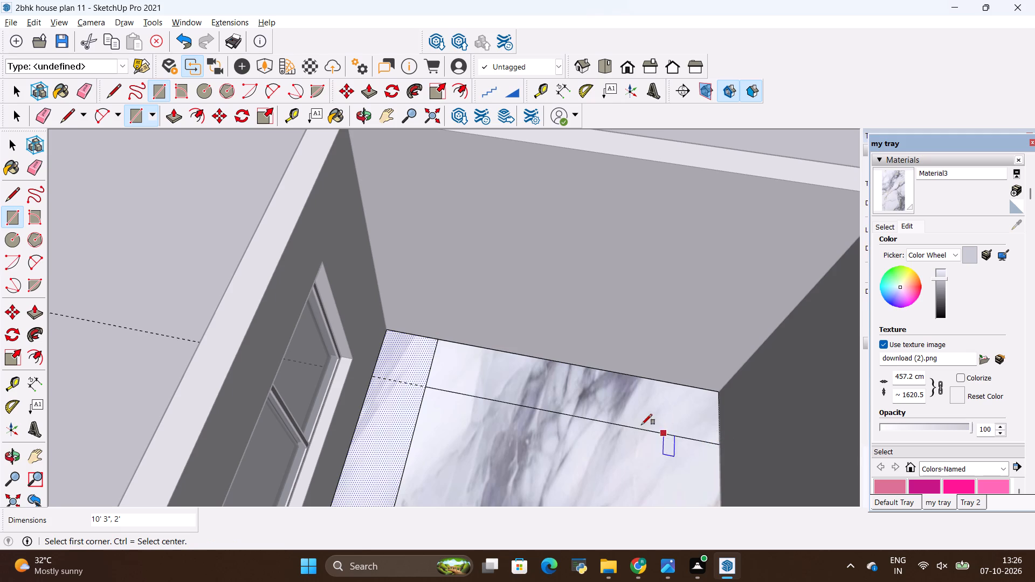
key("space")
left_click(599, 407)
left_click(399, 364)
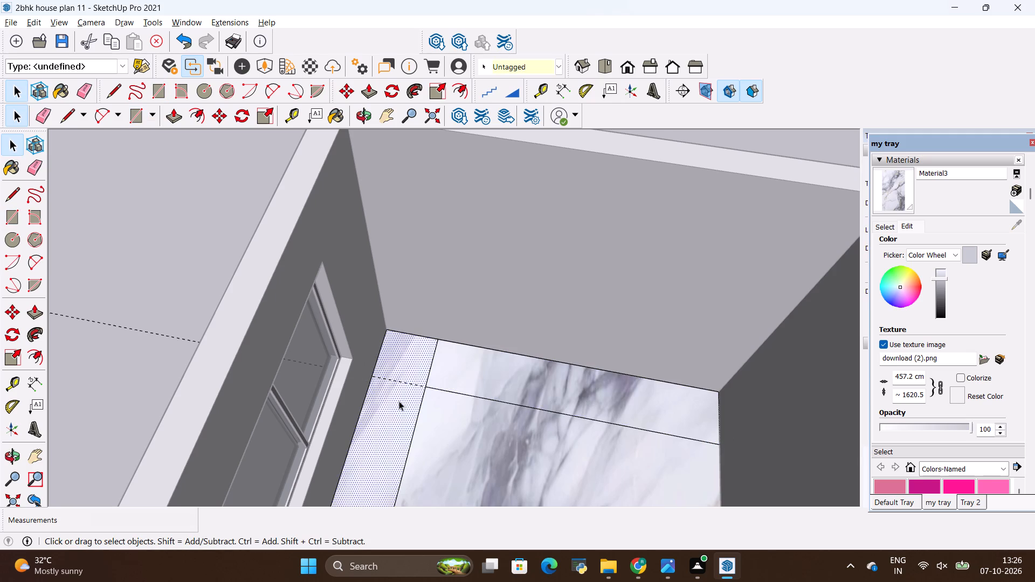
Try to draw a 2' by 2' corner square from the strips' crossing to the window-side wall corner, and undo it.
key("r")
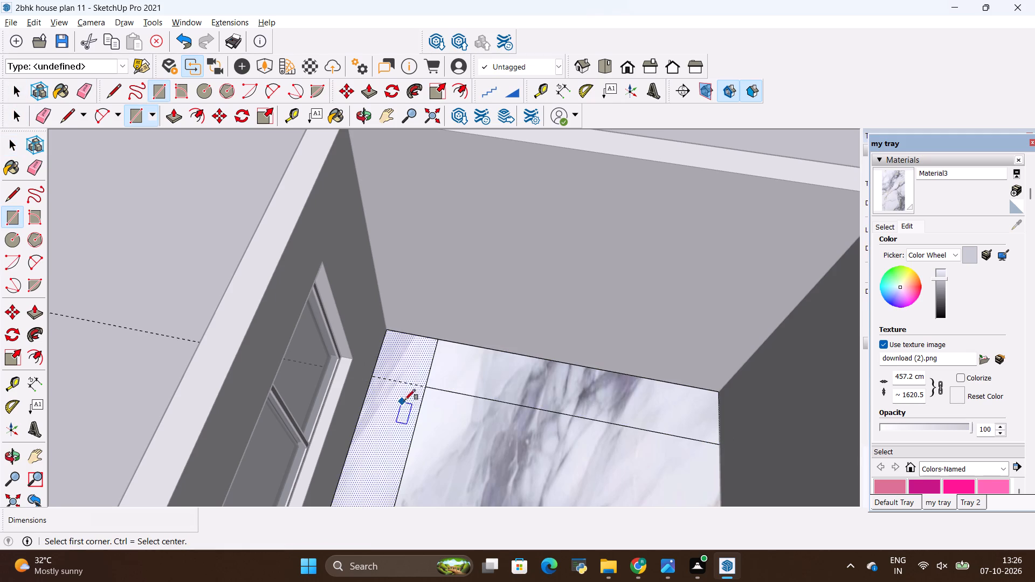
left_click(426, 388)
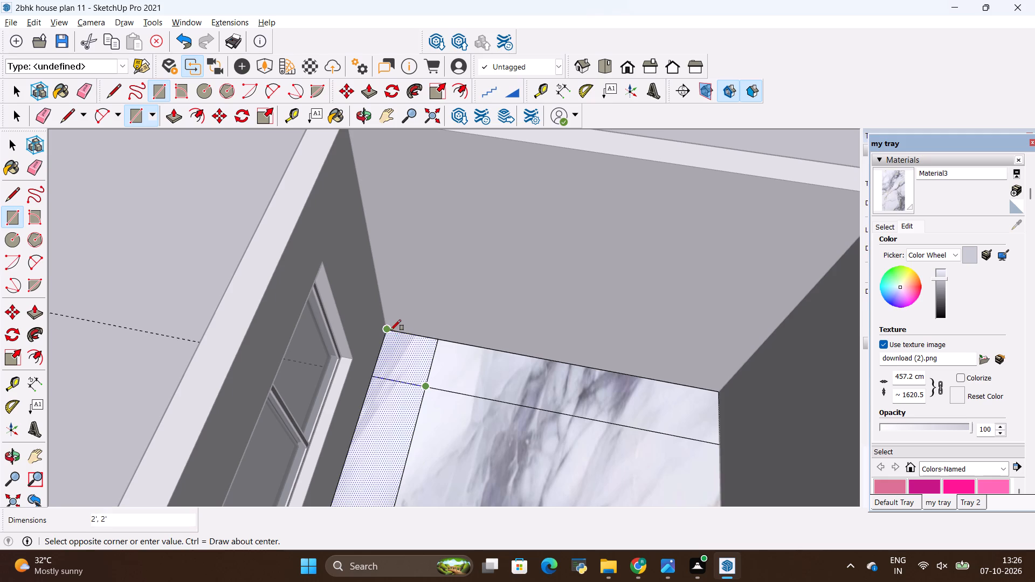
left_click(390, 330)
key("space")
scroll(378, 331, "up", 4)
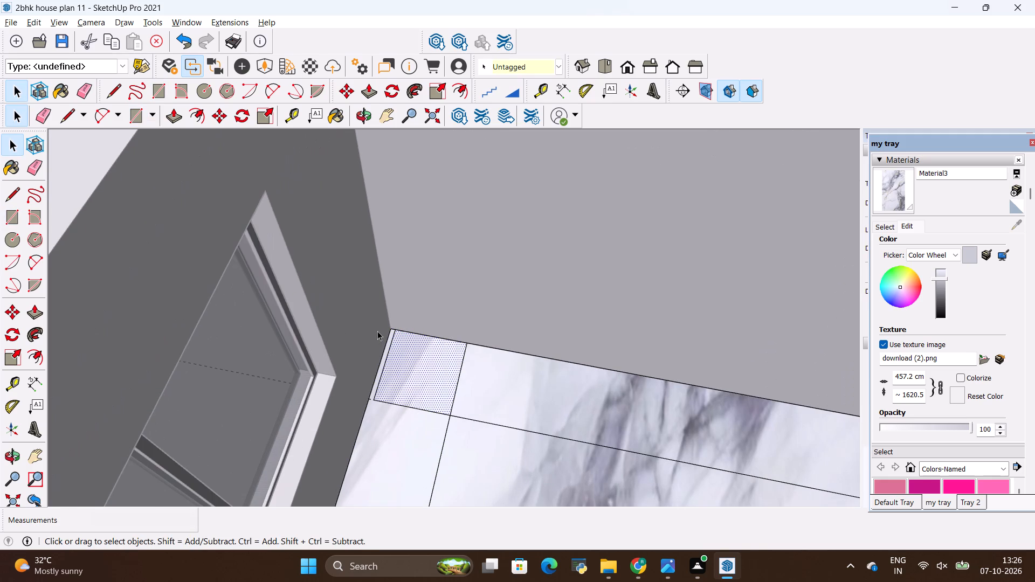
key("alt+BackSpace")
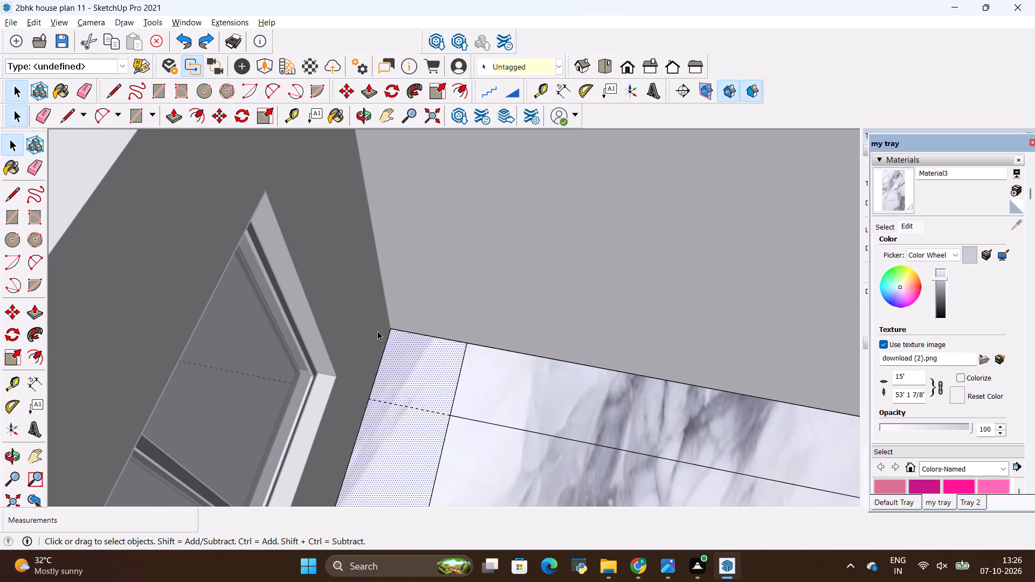
Draw a 2' by 2' square on the window strip, from the room's wall corner to the crossing with the end-wall strip.
key("r")
left_click(390, 330)
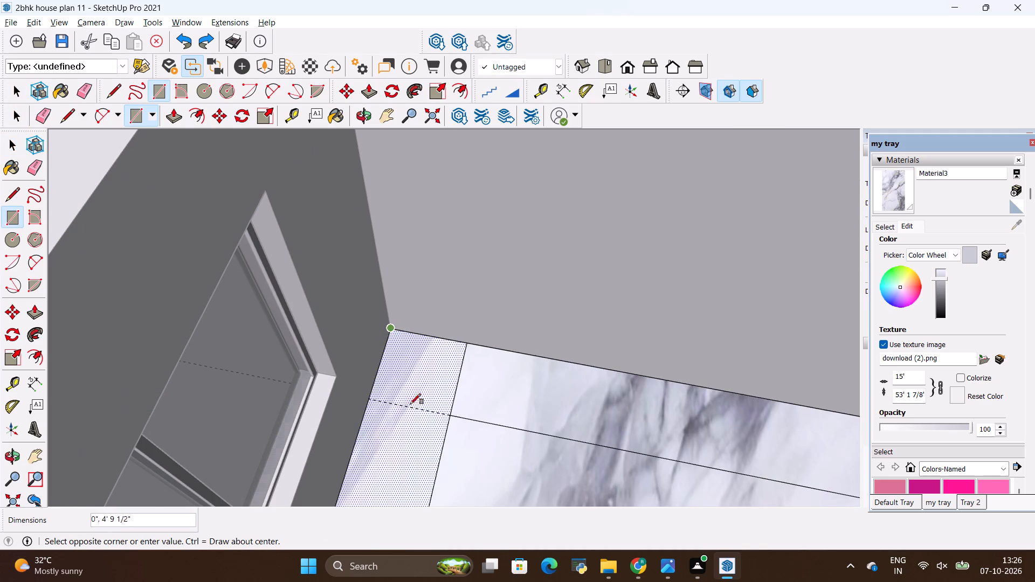
left_click(446, 417)
key("space")
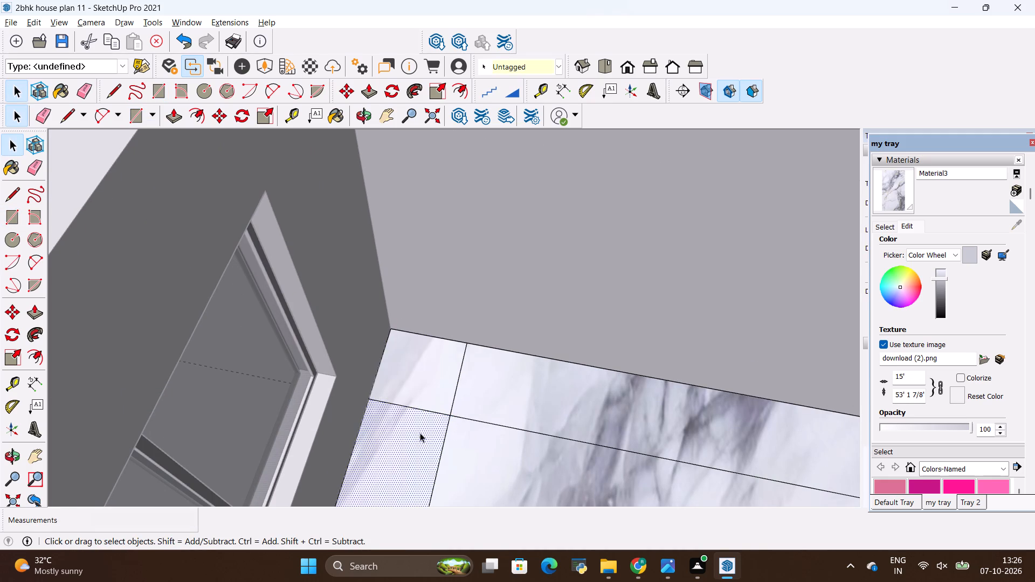
left_click(418, 433)
left_click(422, 385)
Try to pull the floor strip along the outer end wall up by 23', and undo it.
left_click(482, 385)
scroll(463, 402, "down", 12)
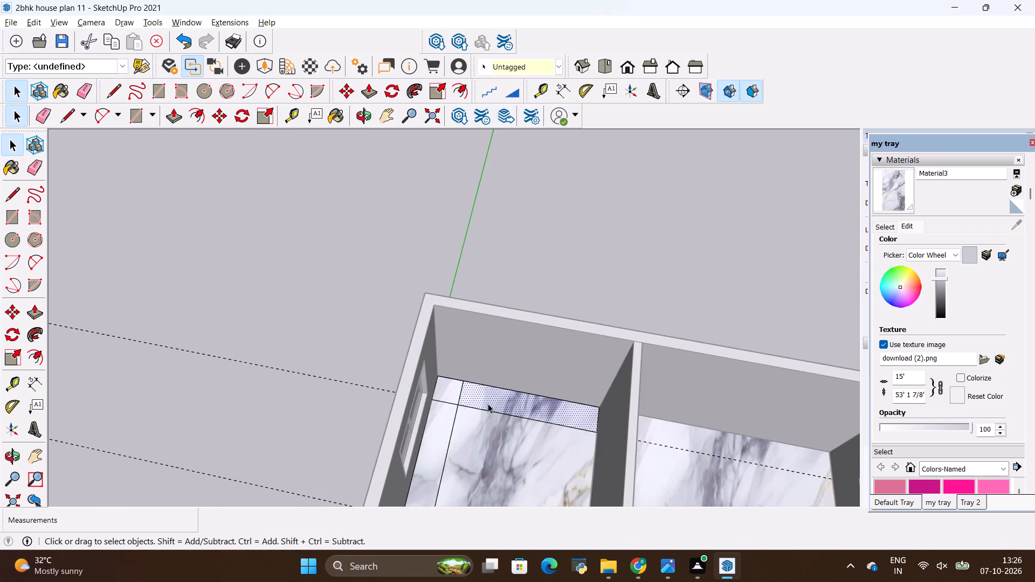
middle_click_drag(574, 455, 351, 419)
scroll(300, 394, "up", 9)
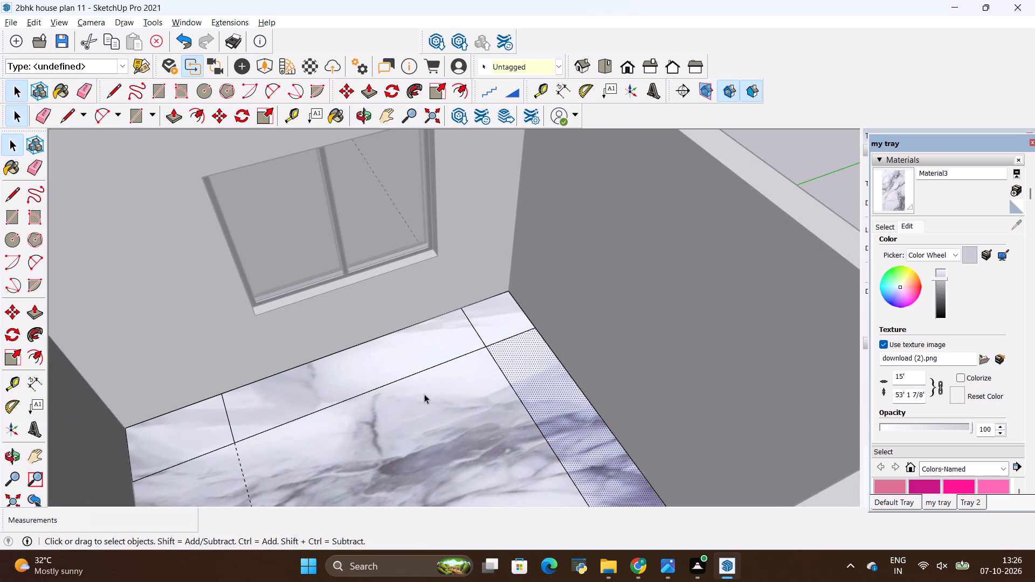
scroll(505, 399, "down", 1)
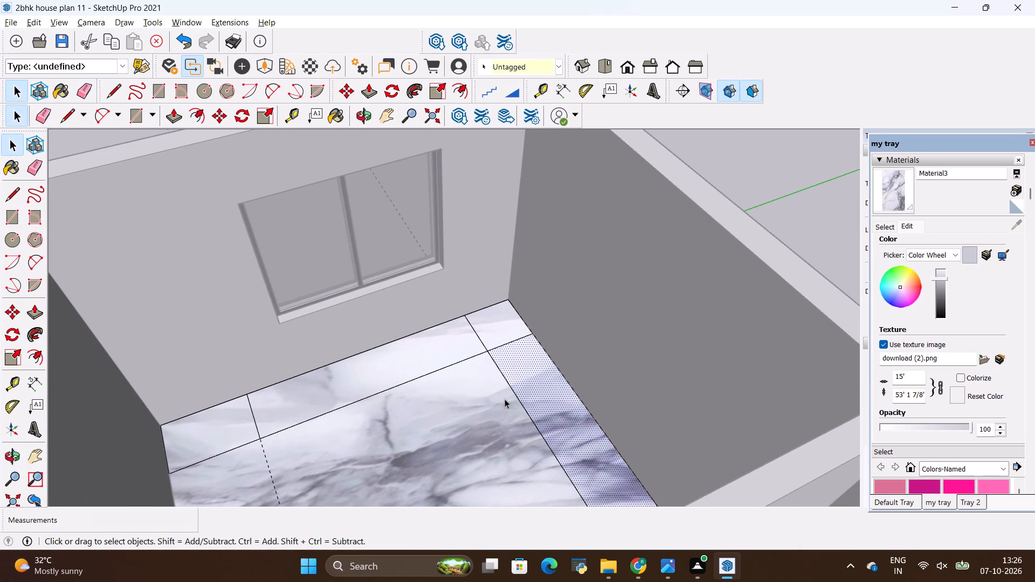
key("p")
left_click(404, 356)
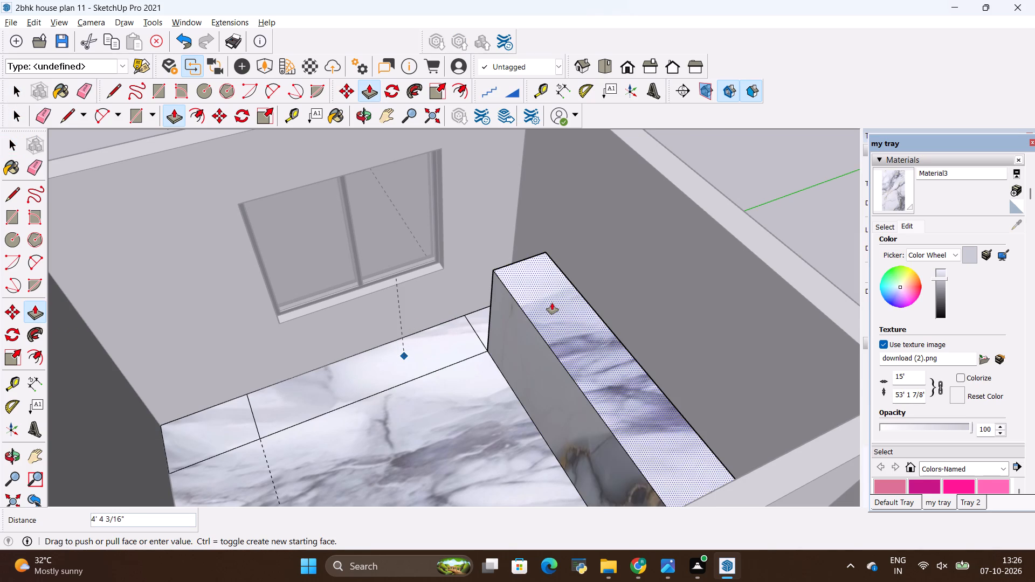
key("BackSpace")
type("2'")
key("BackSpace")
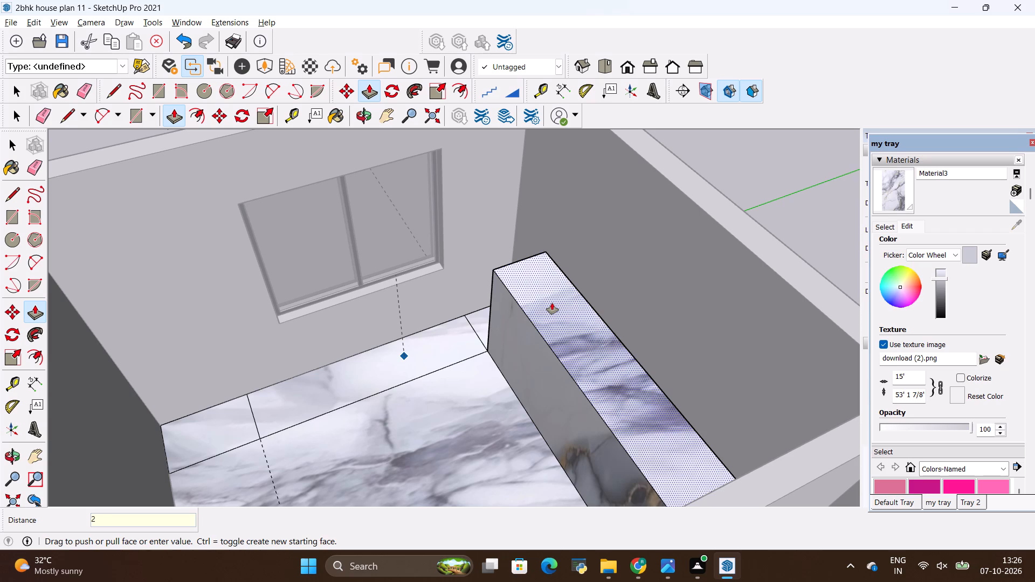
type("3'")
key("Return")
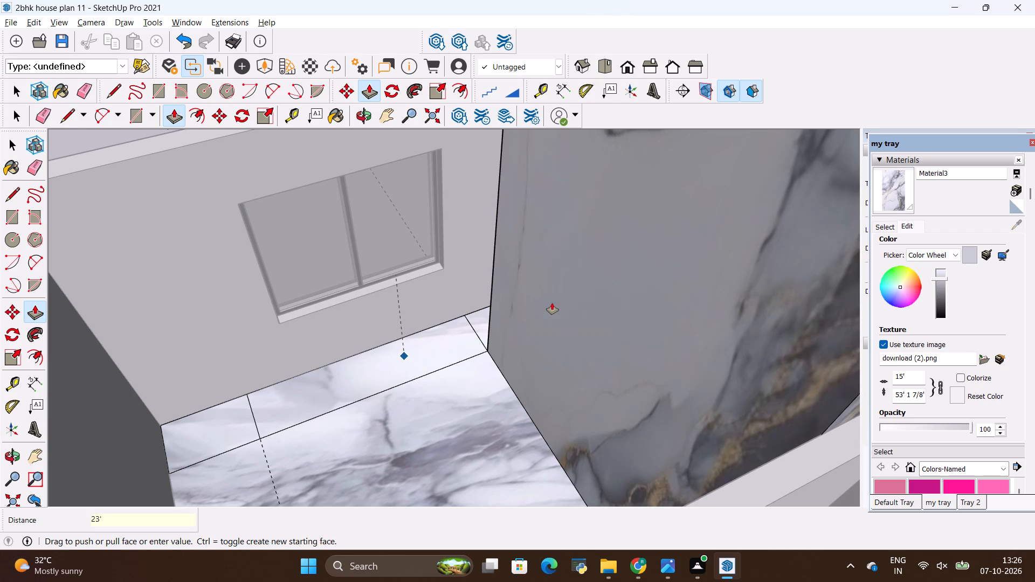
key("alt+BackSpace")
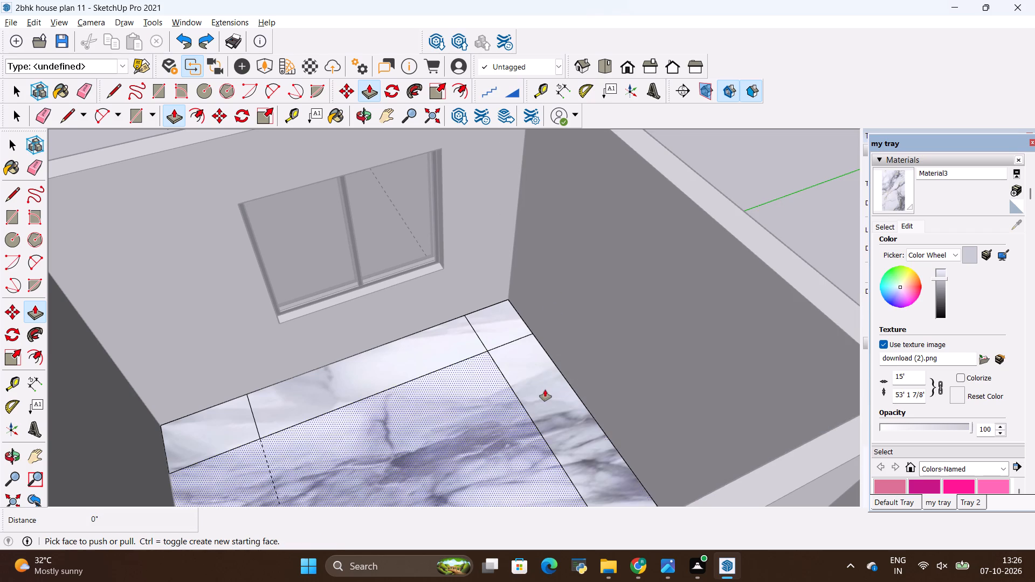
Pull the end-wall strip, the longer strip under the window and the corner square between them up 3', and leave the group.
left_click(545, 390)
key("BackSpace")
type("3'")
key("Return")
left_click(457, 341)
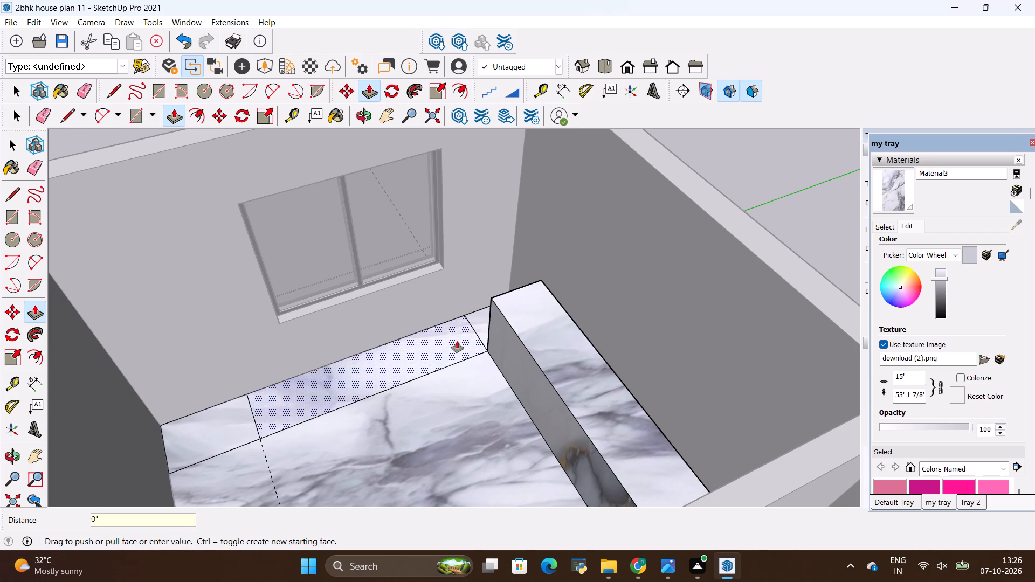
left_click(457, 341)
scroll(476, 316, "up", 7)
middle_click_drag(493, 284, 494, 361)
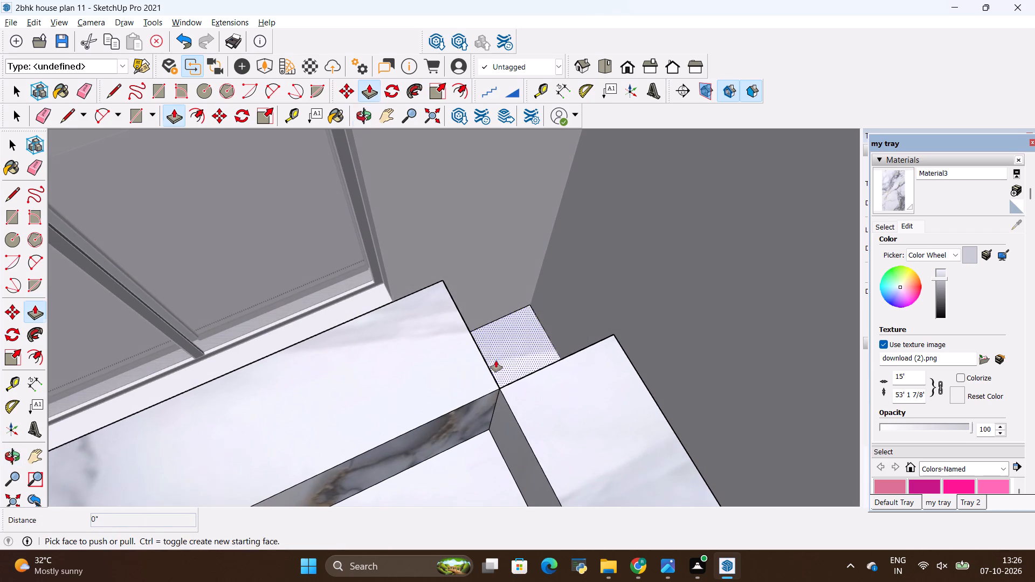
double_click(516, 352)
scroll(509, 351, "down", 13)
key("space")
left_click(677, 274)
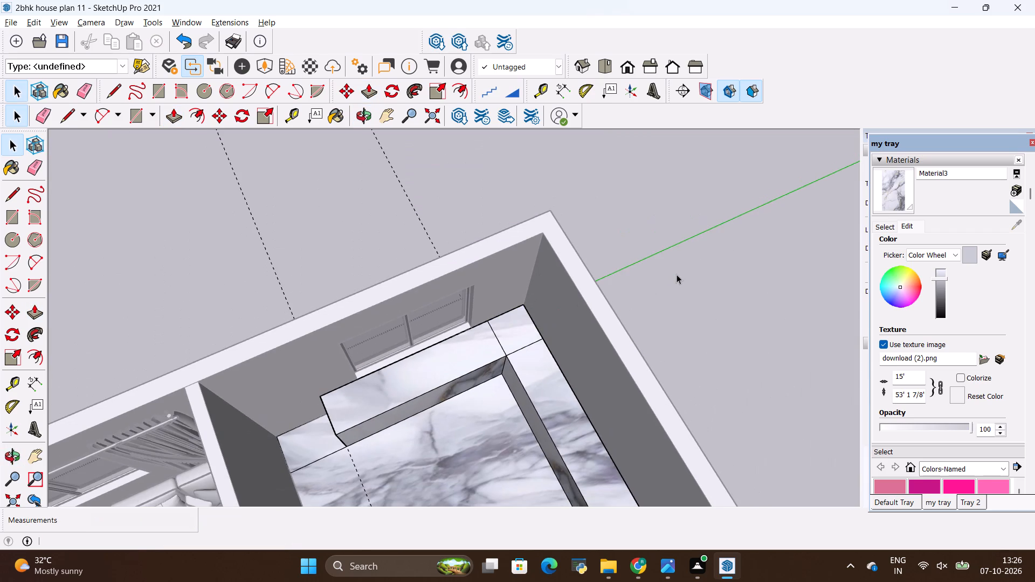
Pick 0129_WhiteSmoke from the Colors-Named collection and apply it to the closed floor group containing the raised units.
scroll(428, 391, "down", 4)
middle_click_drag(438, 417, 563, 304)
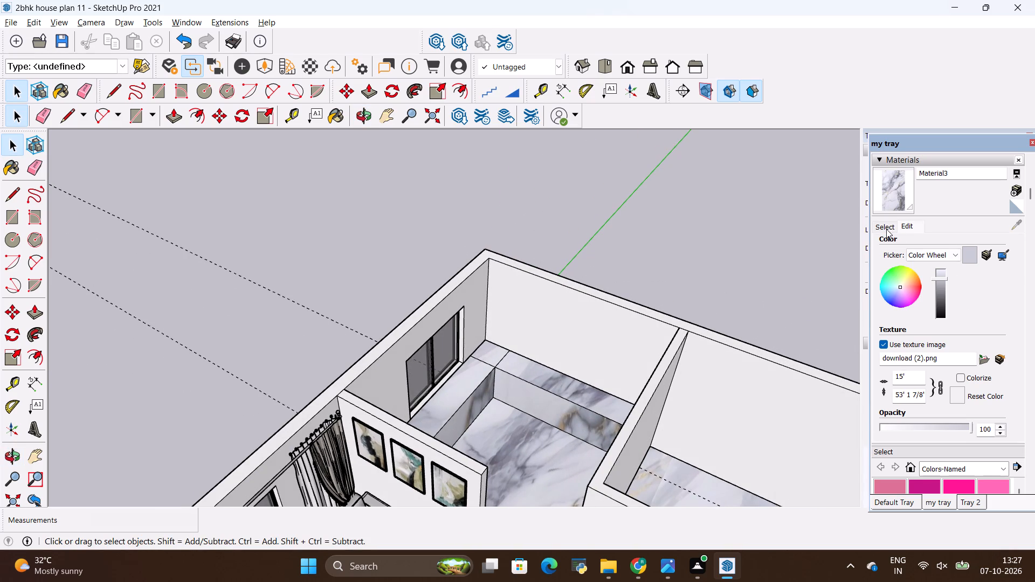
left_click(886, 229)
scroll(978, 464, "down", 5)
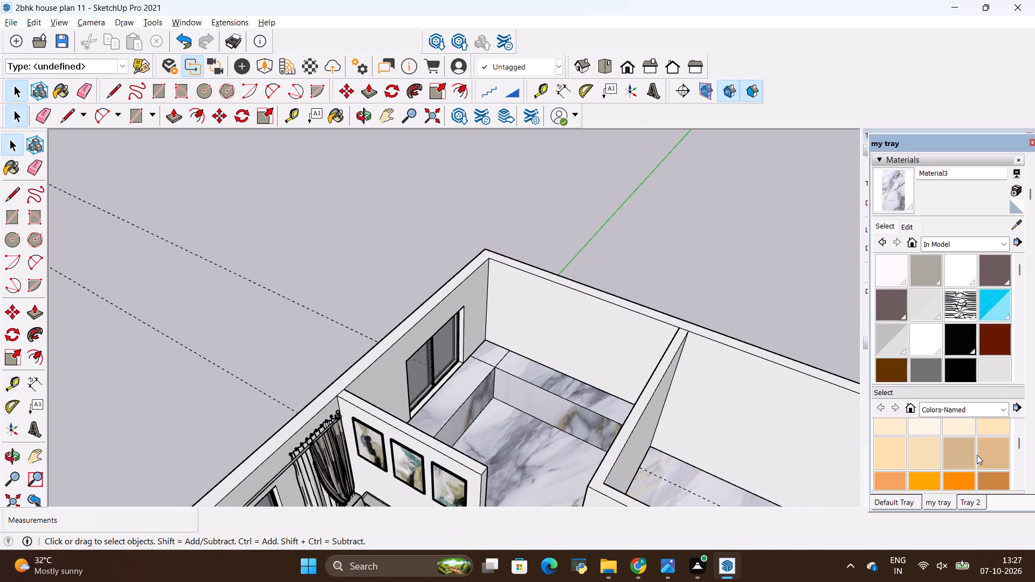
scroll(977, 455, "down", 4)
scroll(970, 452, "up", 3)
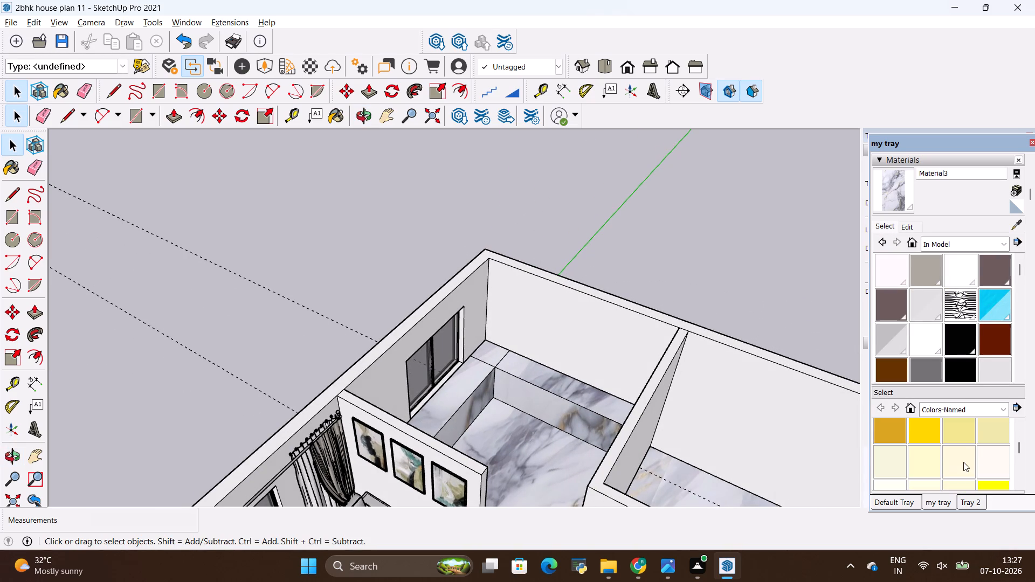
scroll(951, 458, "down", 13)
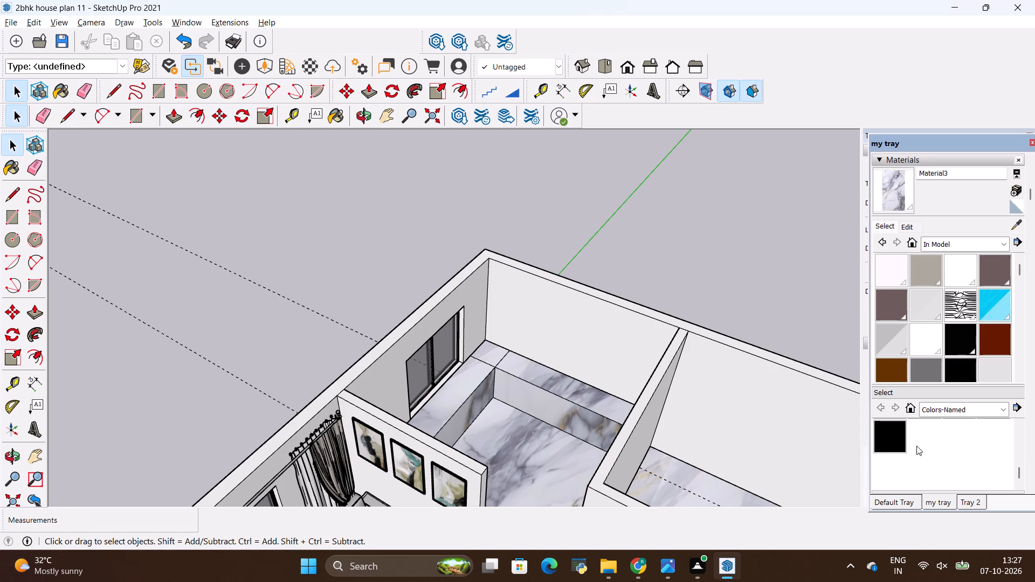
scroll(927, 447, "up", 2)
scroll(924, 455, "down", 2)
scroll(905, 452, "up", 1)
left_click(903, 435)
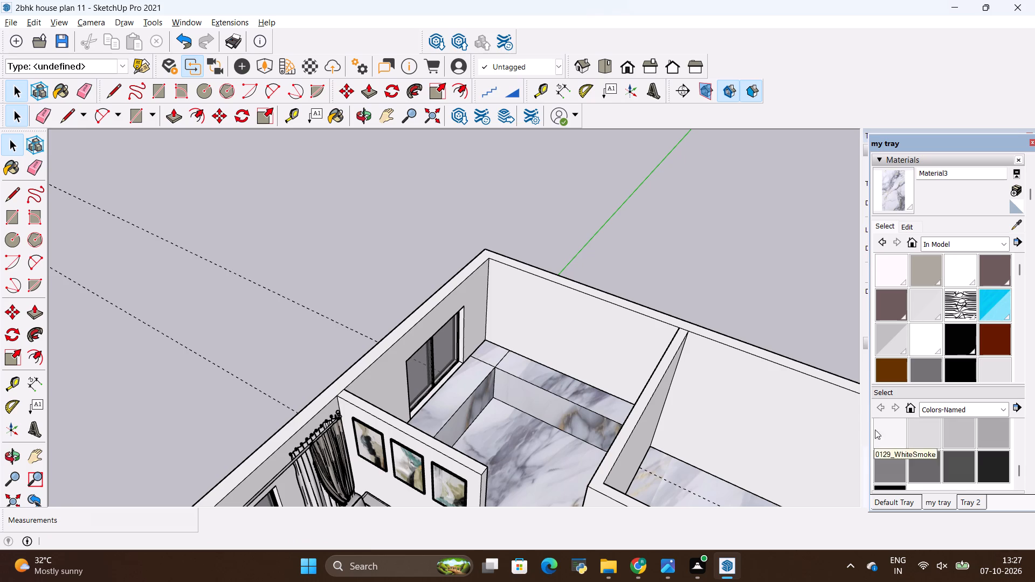
scroll(571, 384, "up", 4)
left_click(569, 398)
scroll(564, 417, "up", 4)
key("space")
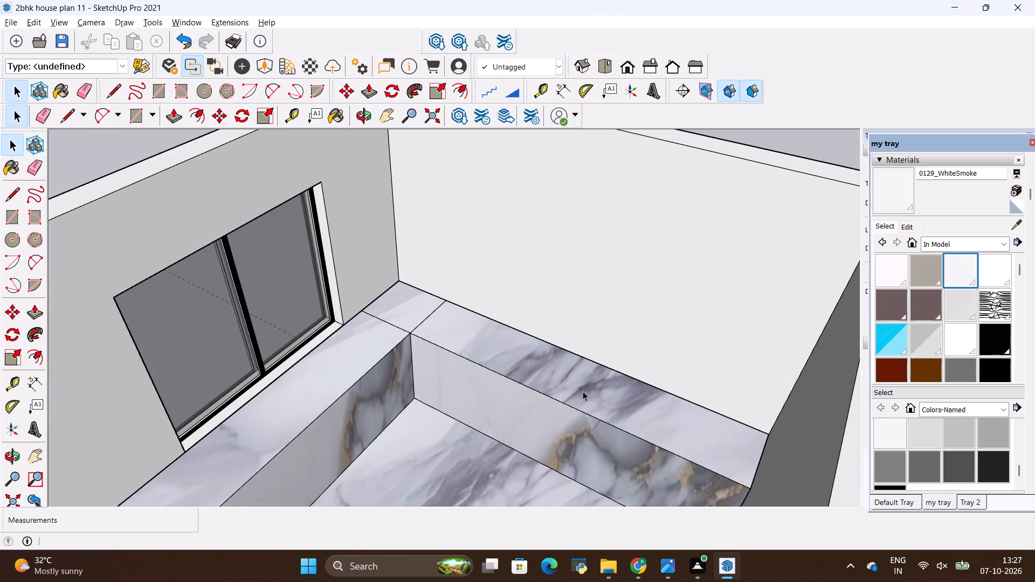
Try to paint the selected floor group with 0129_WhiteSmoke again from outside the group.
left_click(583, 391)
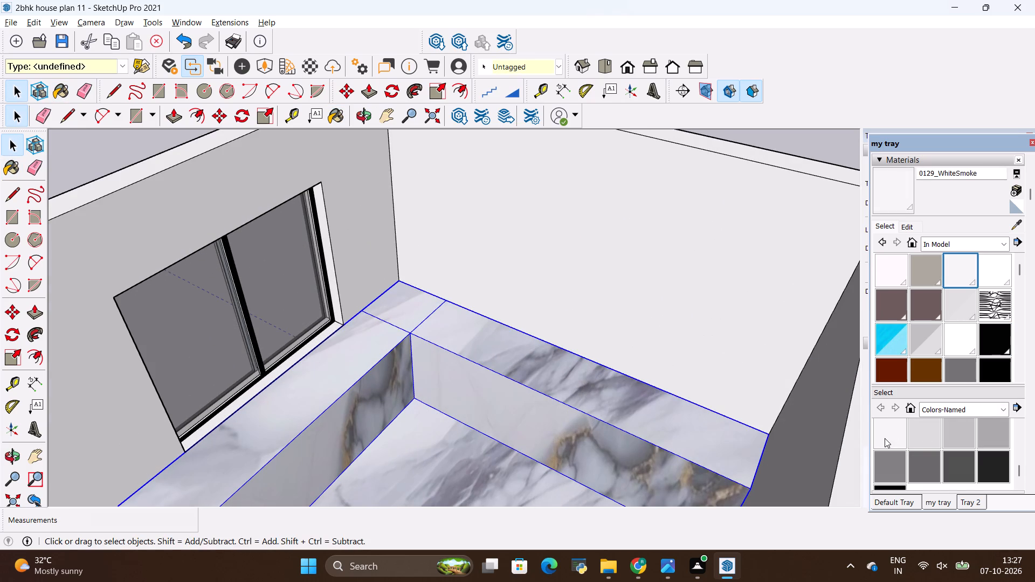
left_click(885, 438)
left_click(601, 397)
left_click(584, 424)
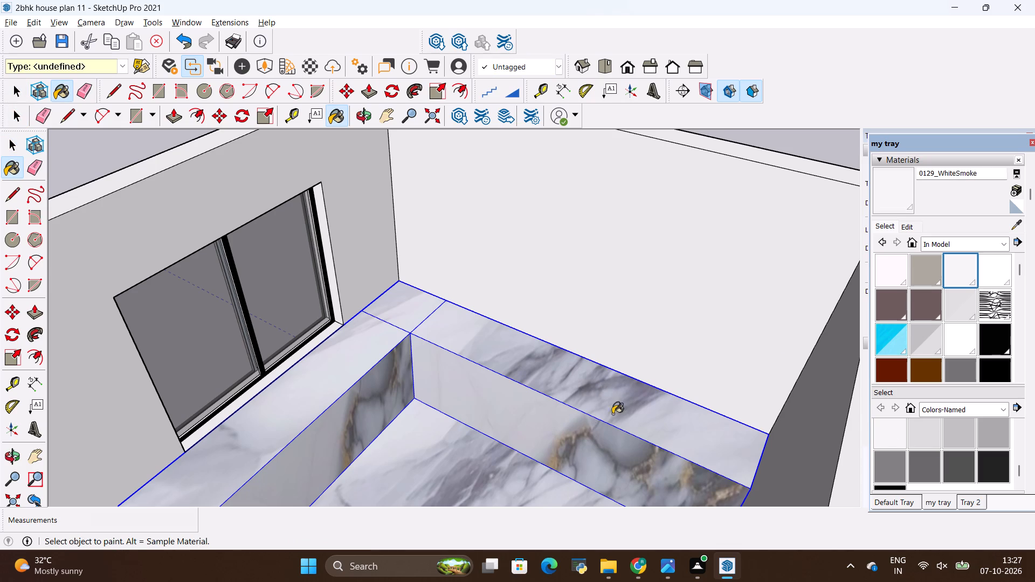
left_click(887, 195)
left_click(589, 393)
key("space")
Open the floor group and paint the top and front faces of the L-shaped units, including the corner, with 0129_WhiteSmoke.
double_click(571, 403)
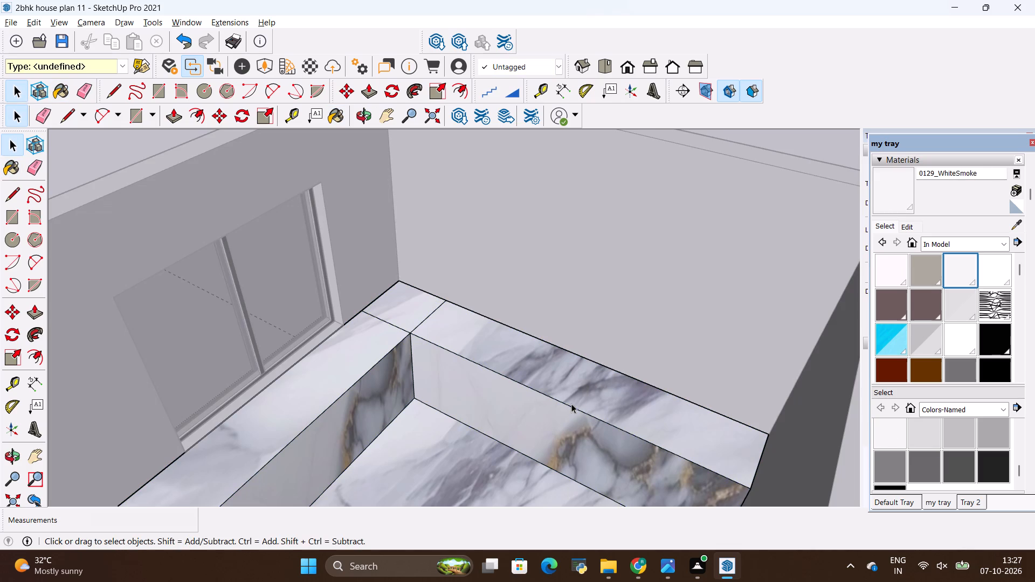
left_click(578, 401)
left_click(895, 433)
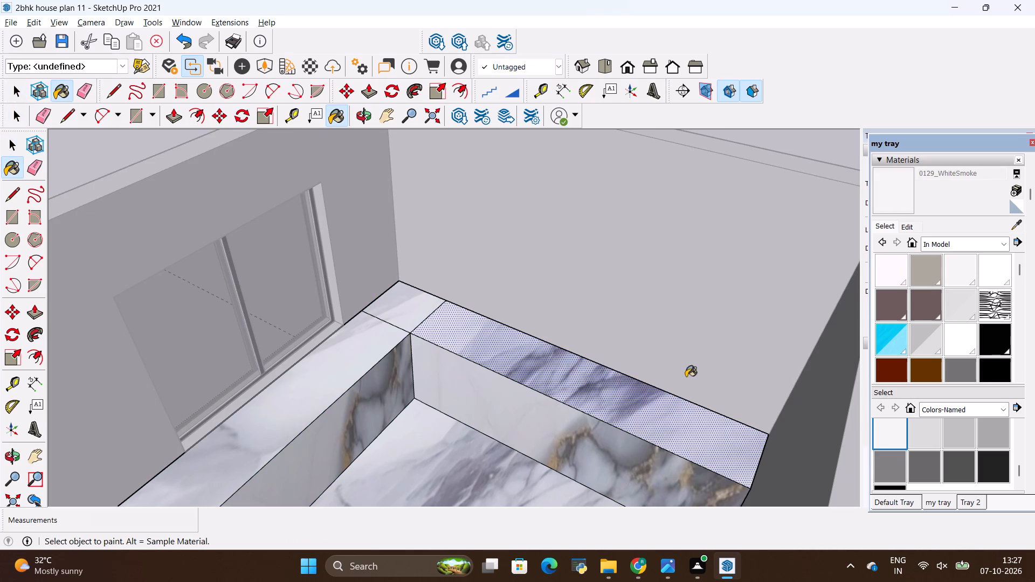
left_click(630, 394)
left_click(595, 426)
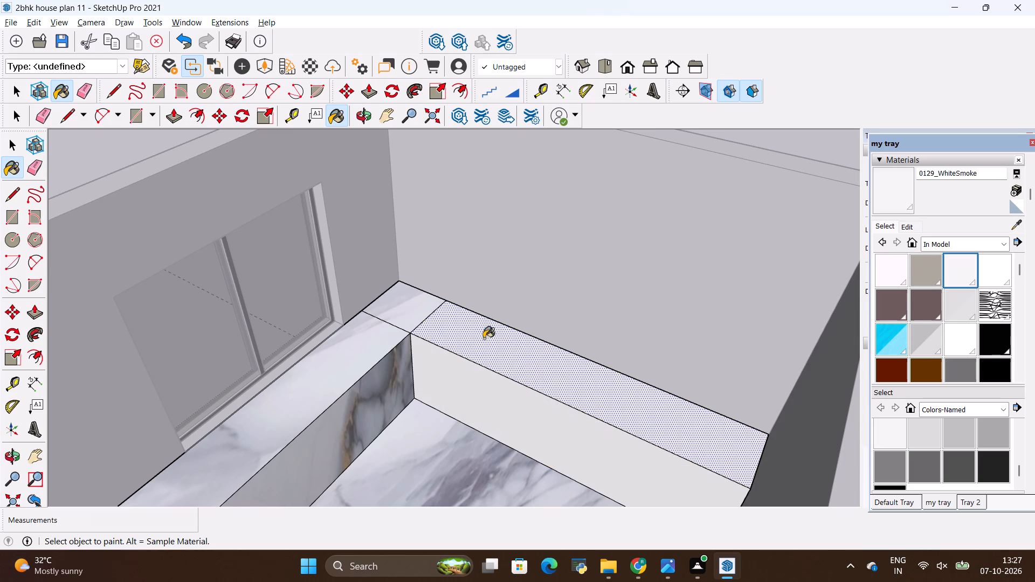
left_click(415, 308)
left_click(346, 367)
left_click(360, 392)
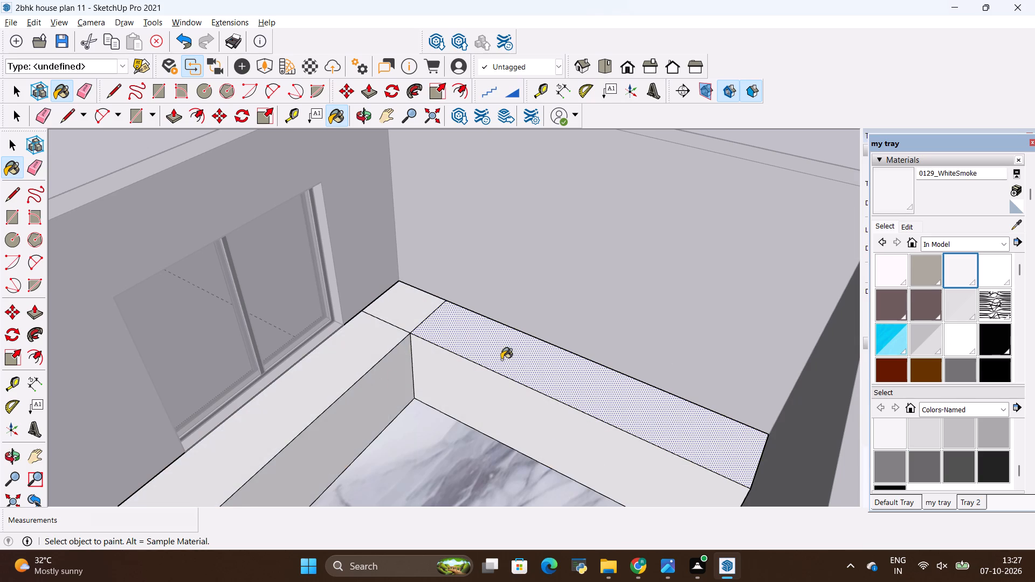
Paint the exposed end face of the unit under the window with 0129_WhiteSmoke and leave the group.
scroll(501, 359, "down", 8)
middle_click_drag(506, 358, 467, 405)
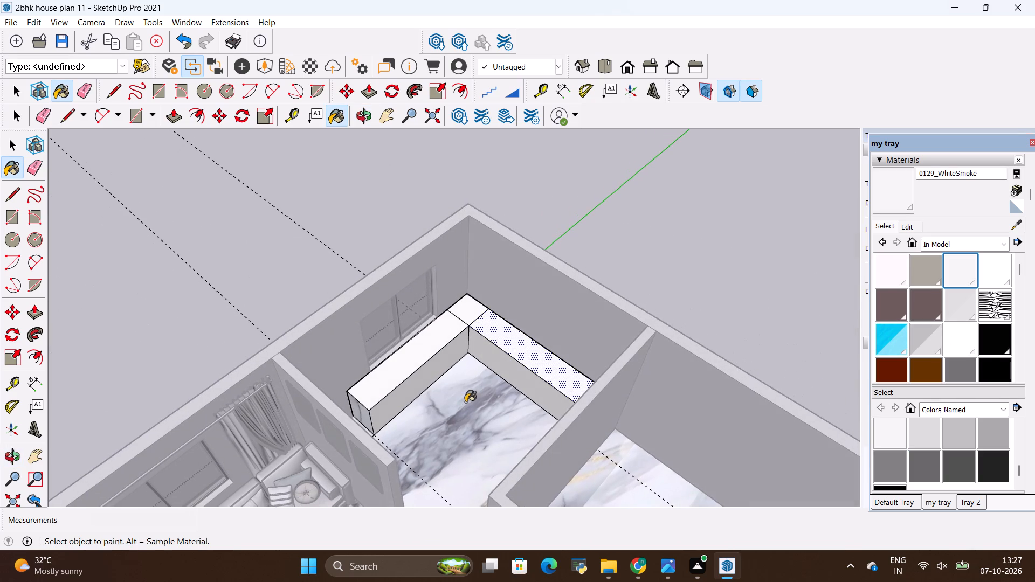
scroll(363, 404, "up", 12)
left_click(361, 414)
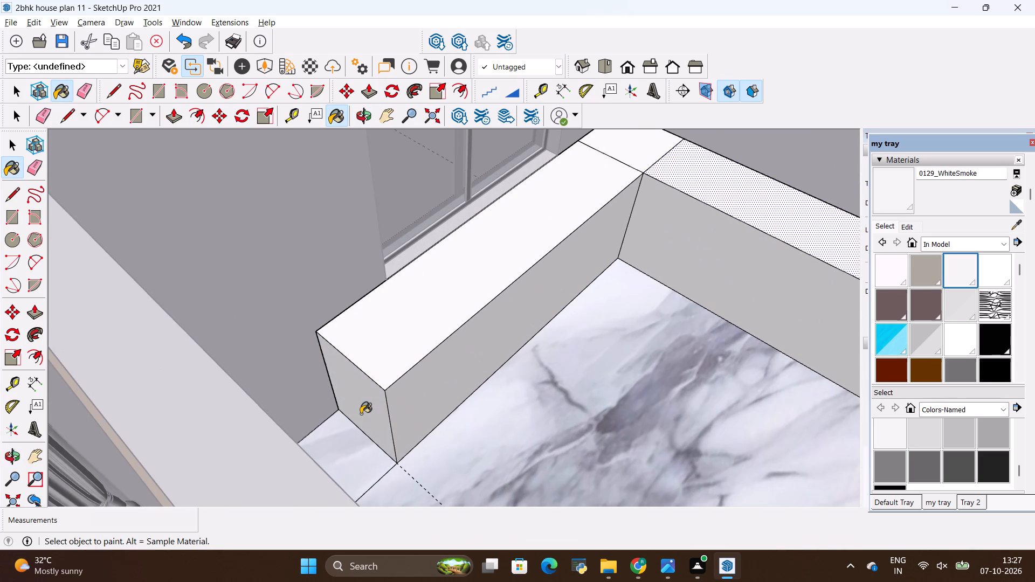
scroll(361, 414, "down", 15)
key("space")
left_click(632, 308)
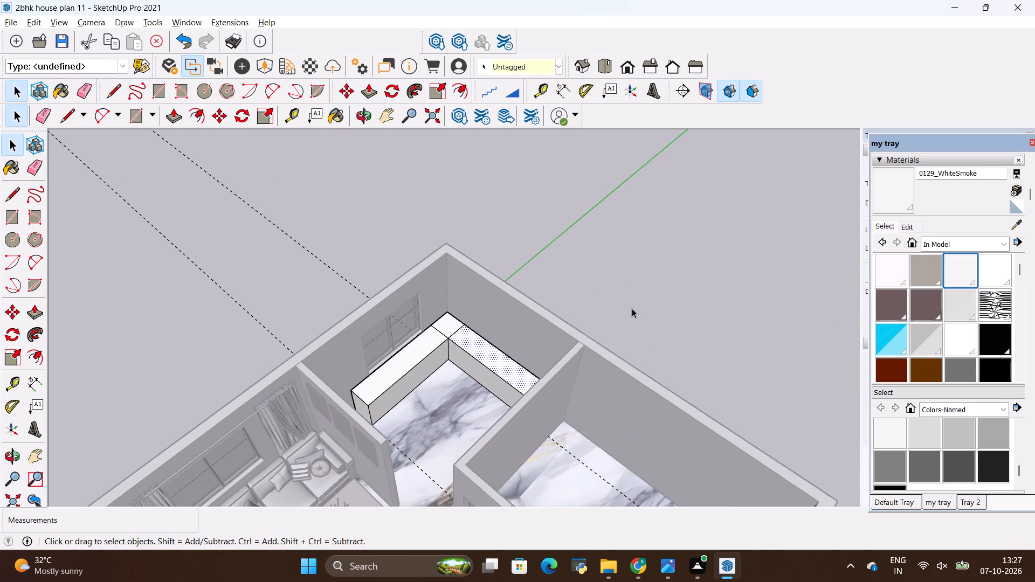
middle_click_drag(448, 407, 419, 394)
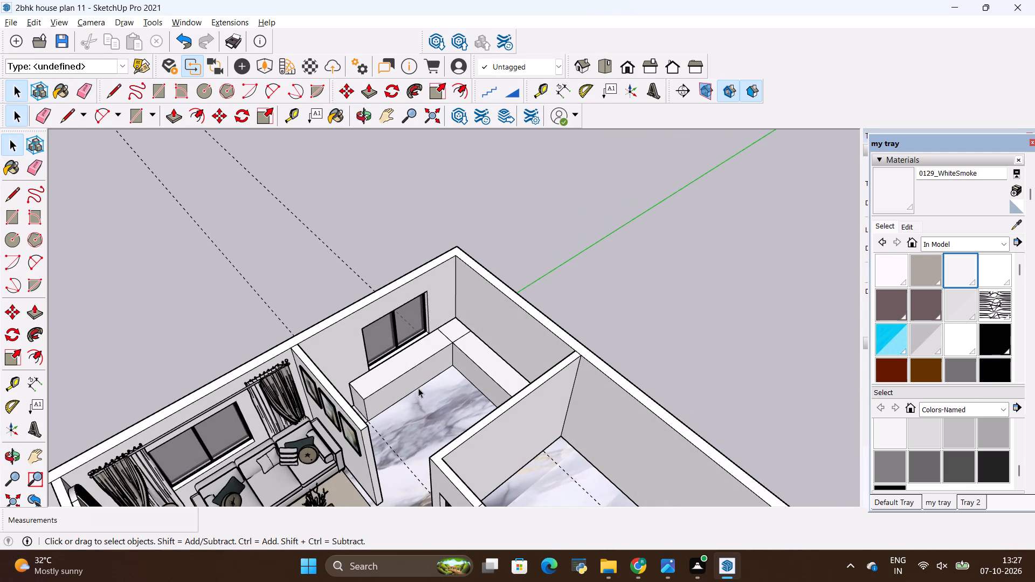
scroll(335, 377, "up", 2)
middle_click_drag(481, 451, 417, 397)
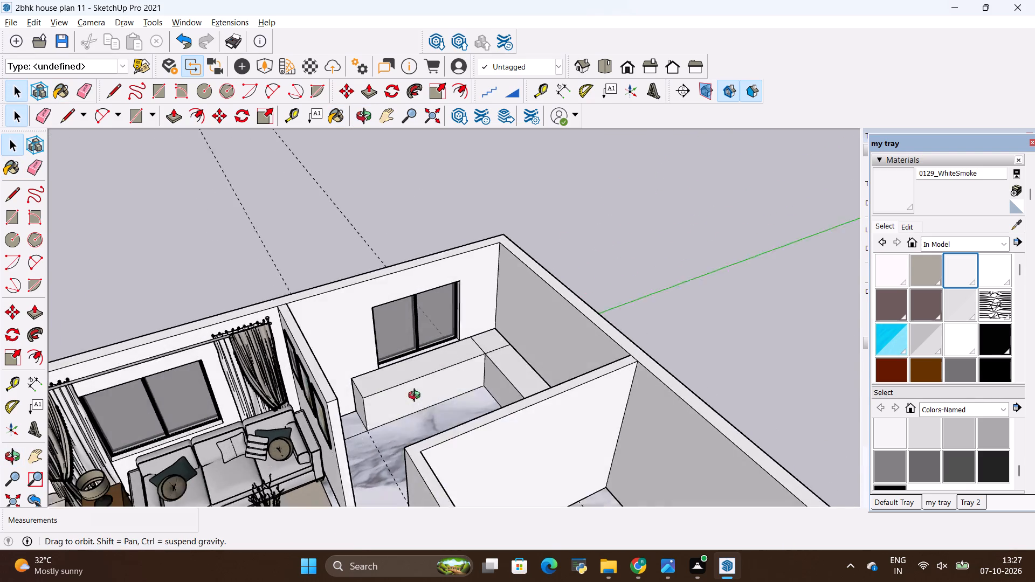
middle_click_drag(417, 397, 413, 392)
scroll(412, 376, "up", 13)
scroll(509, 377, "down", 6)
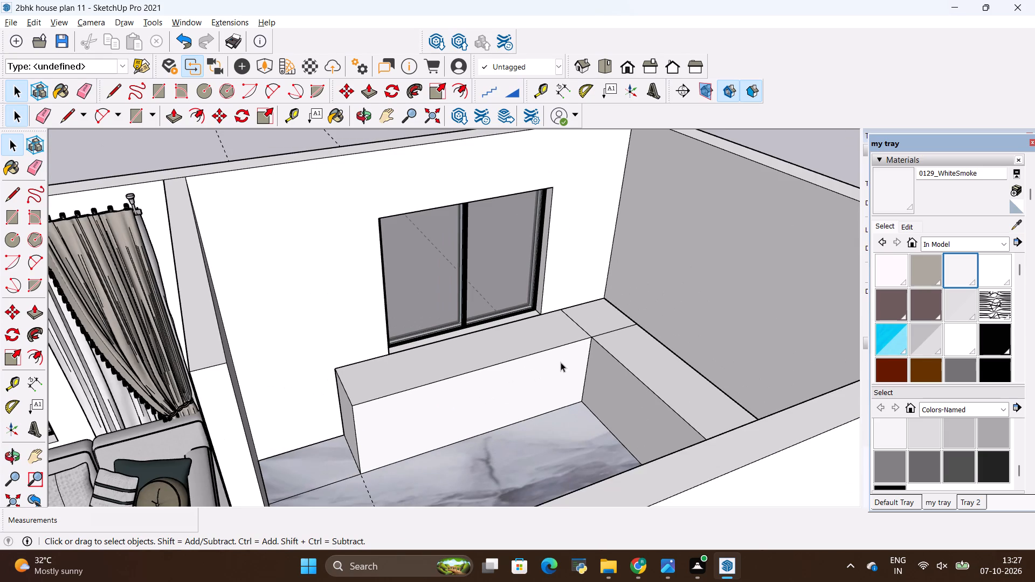
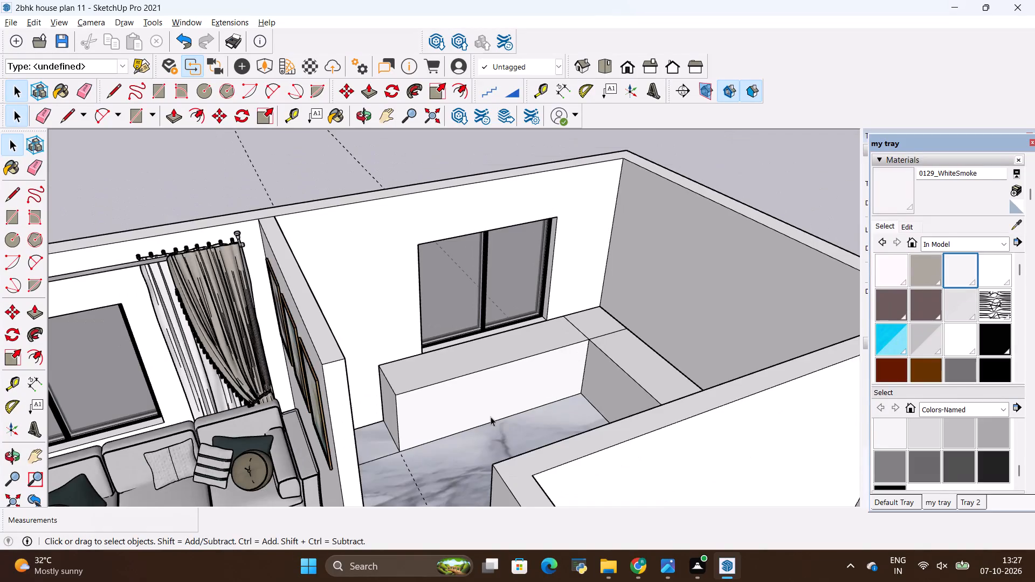
Open the floor group and divide the bottom front edge of the unit under the window into 4 equal segments.
middle_click_drag(485, 420, 653, 451)
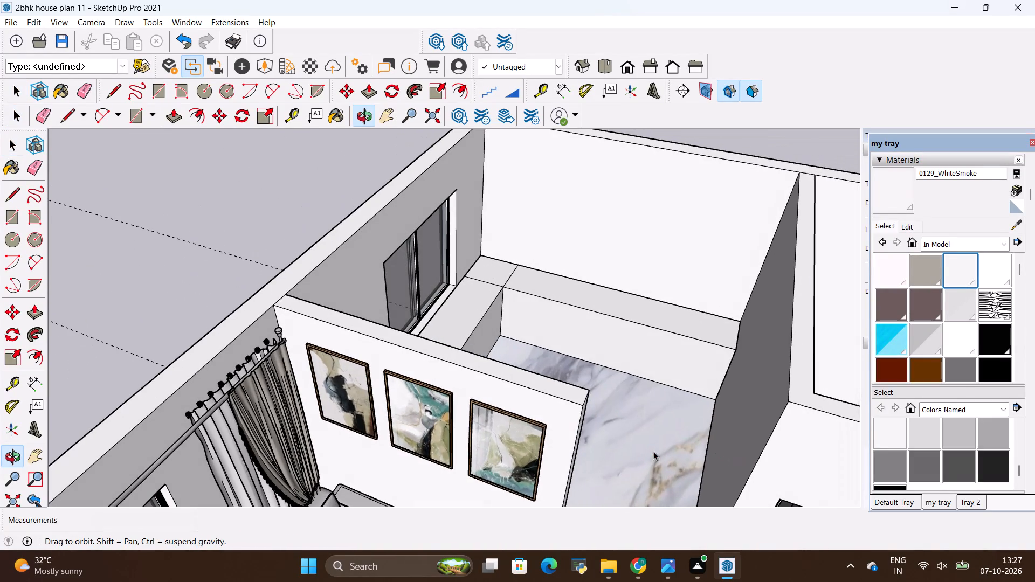
middle_click_drag(641, 424, 445, 441)
scroll(557, 418, "up", 3)
key("space")
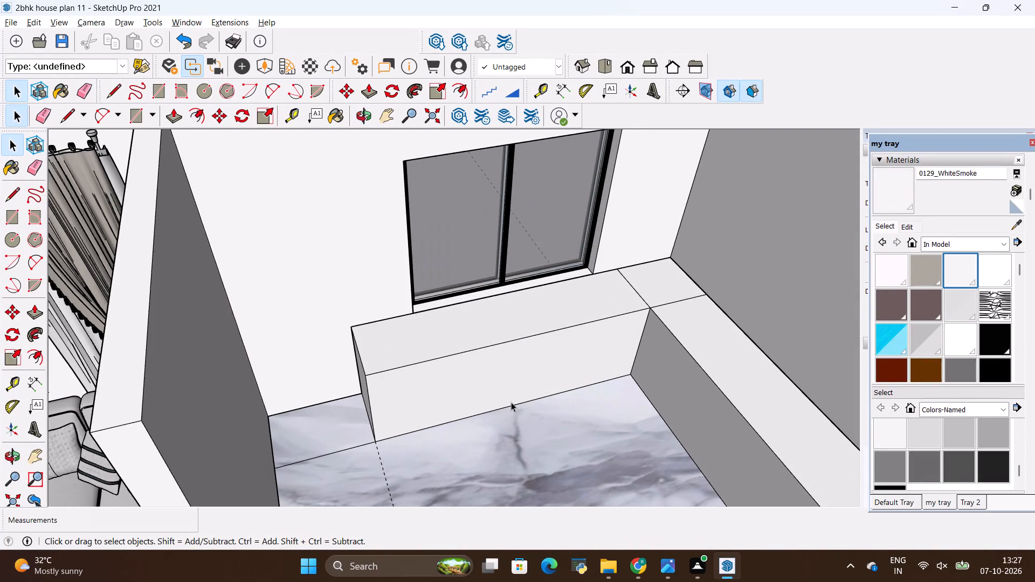
left_click(512, 405)
double_click(506, 381)
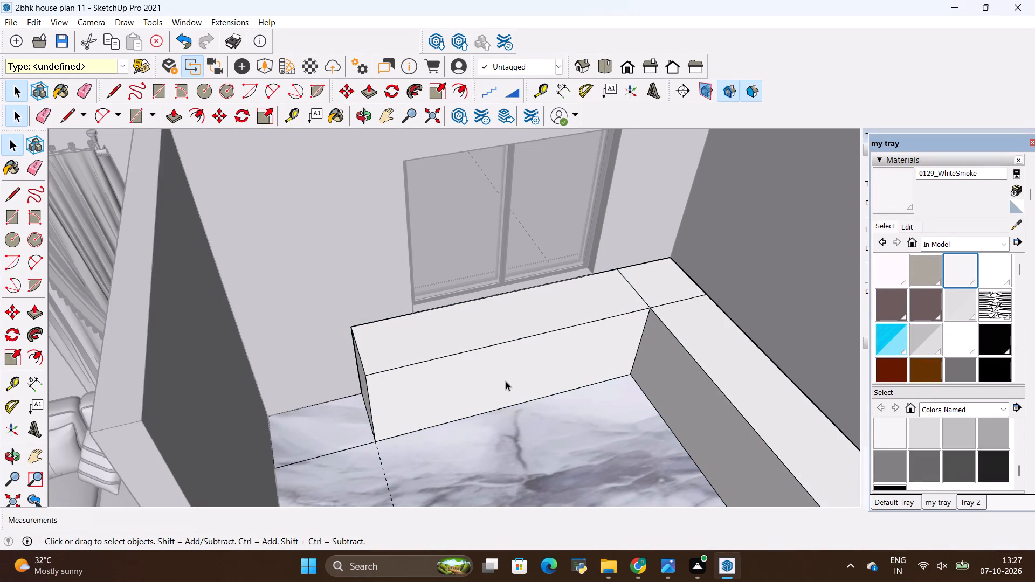
left_click(506, 408)
right_click(507, 409)
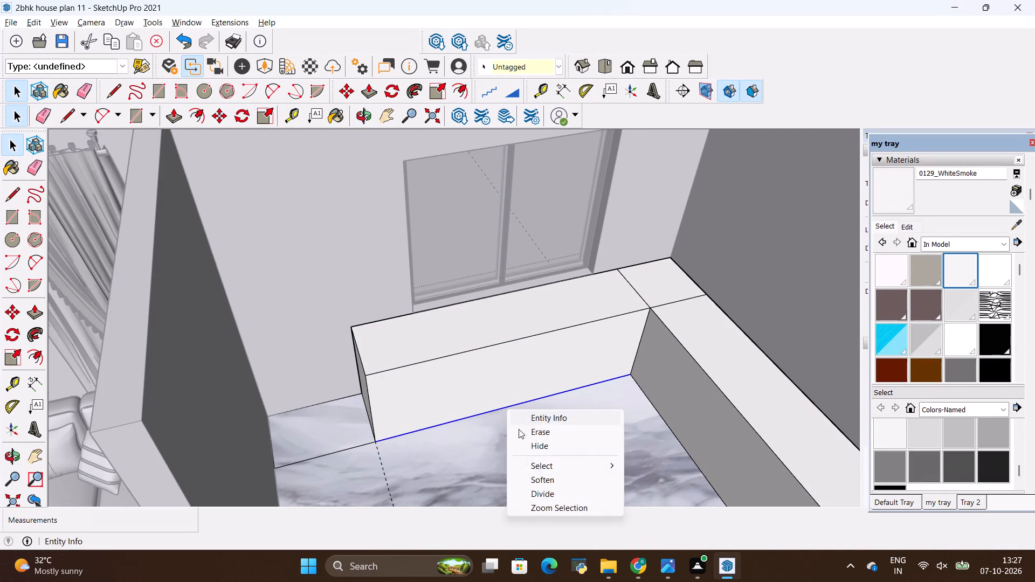
left_click(535, 487)
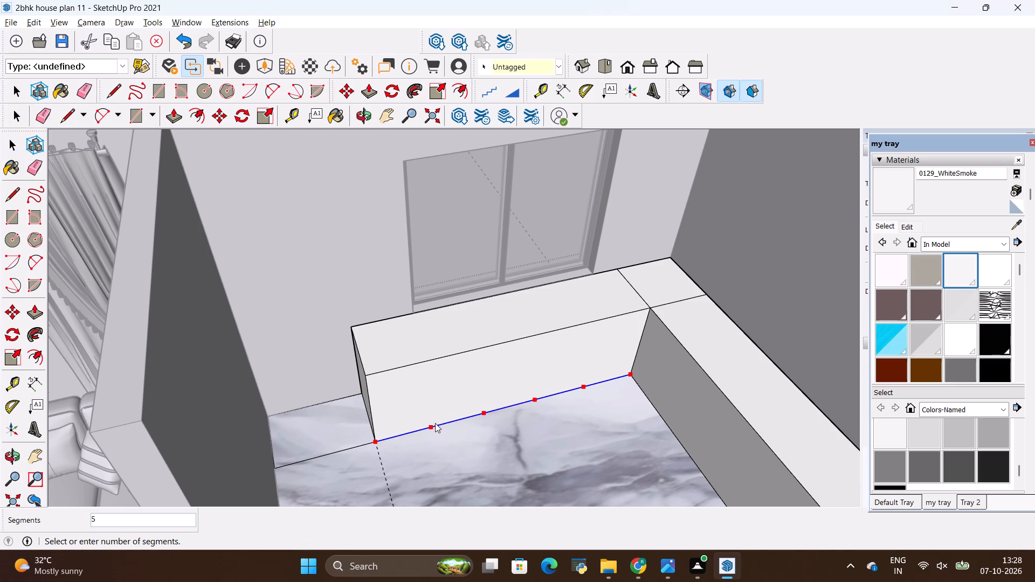
left_click(443, 421)
Draw three 3' vertical lines from the division points to the top edge, splitting the window-side unit's front into four panels.
key("l")
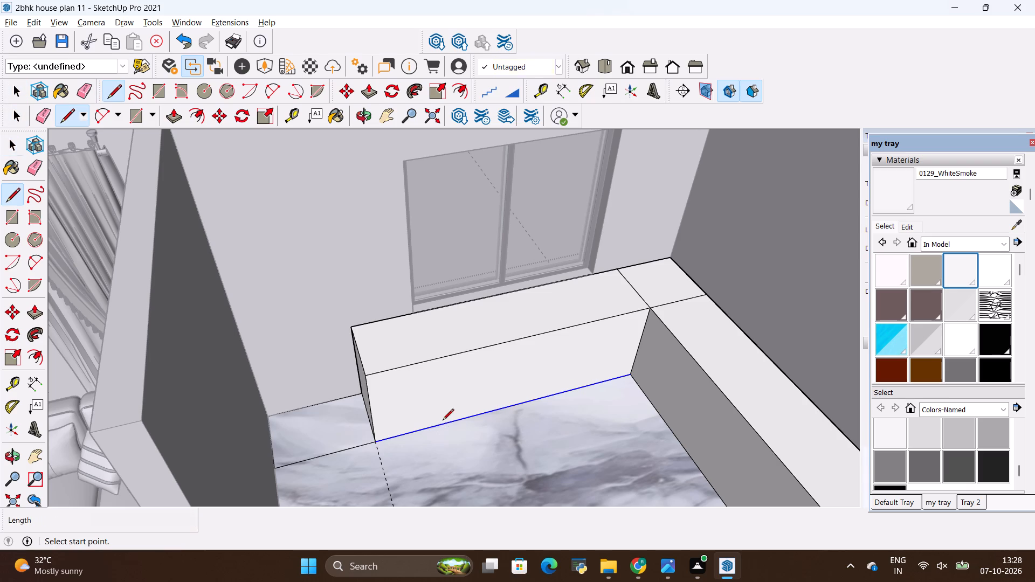
left_click(446, 423)
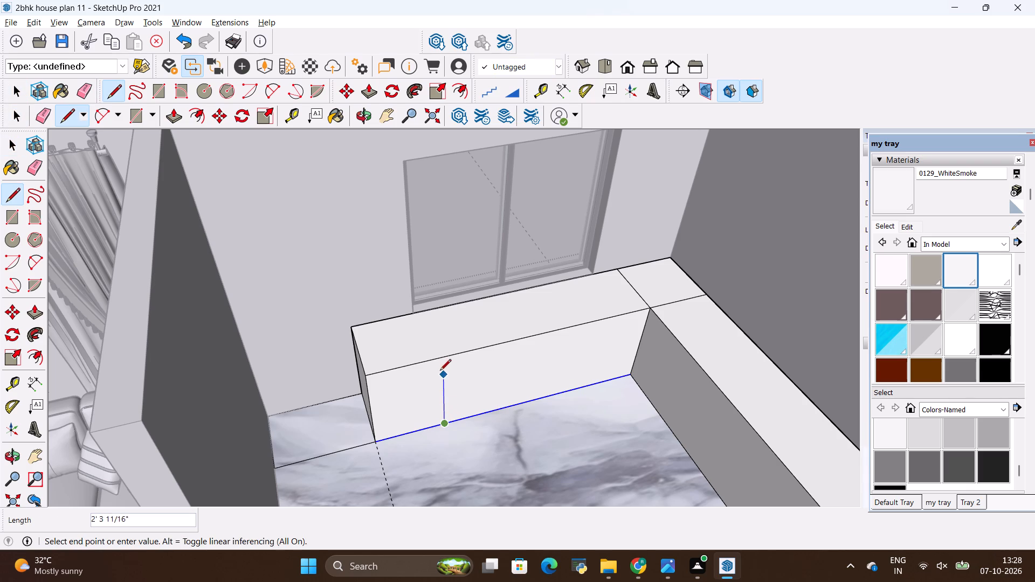
left_click(439, 363)
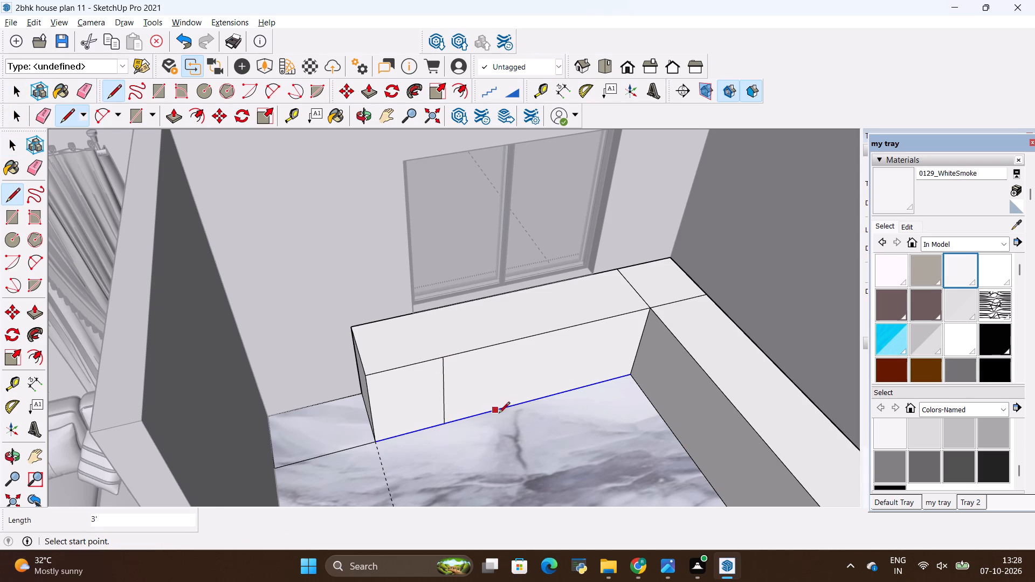
left_click(507, 406)
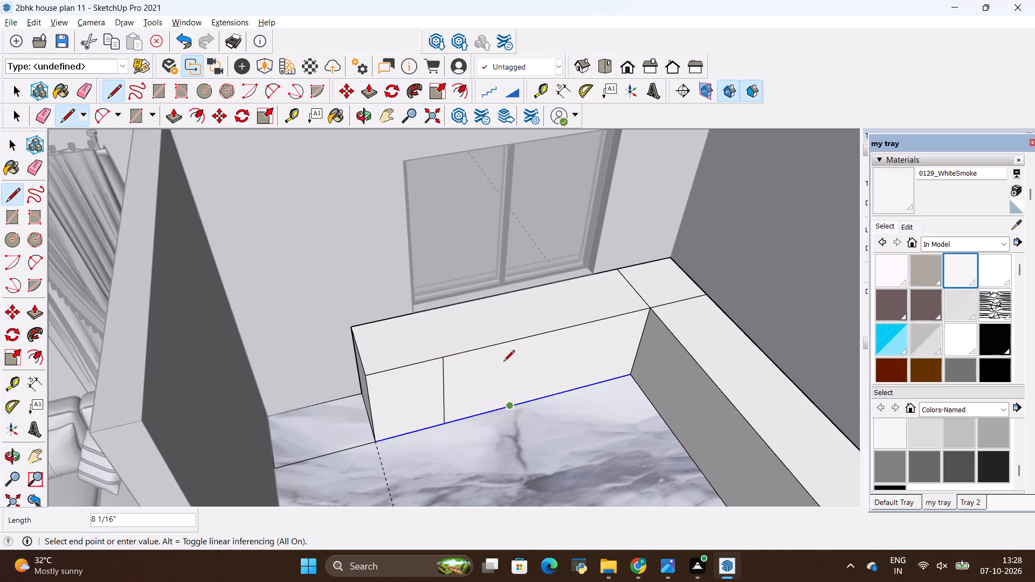
left_click(512, 343)
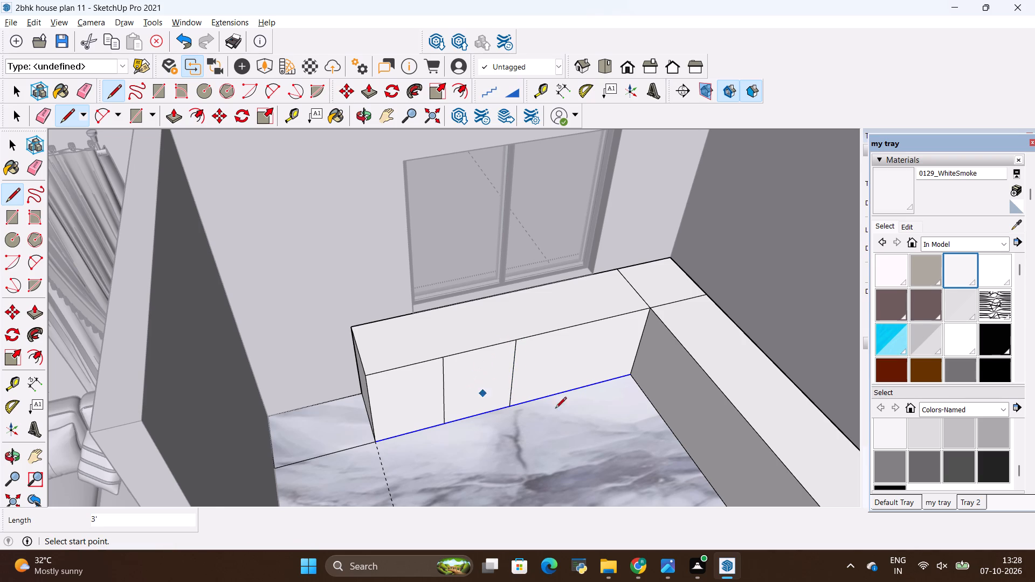
scroll(571, 404, "up", 3)
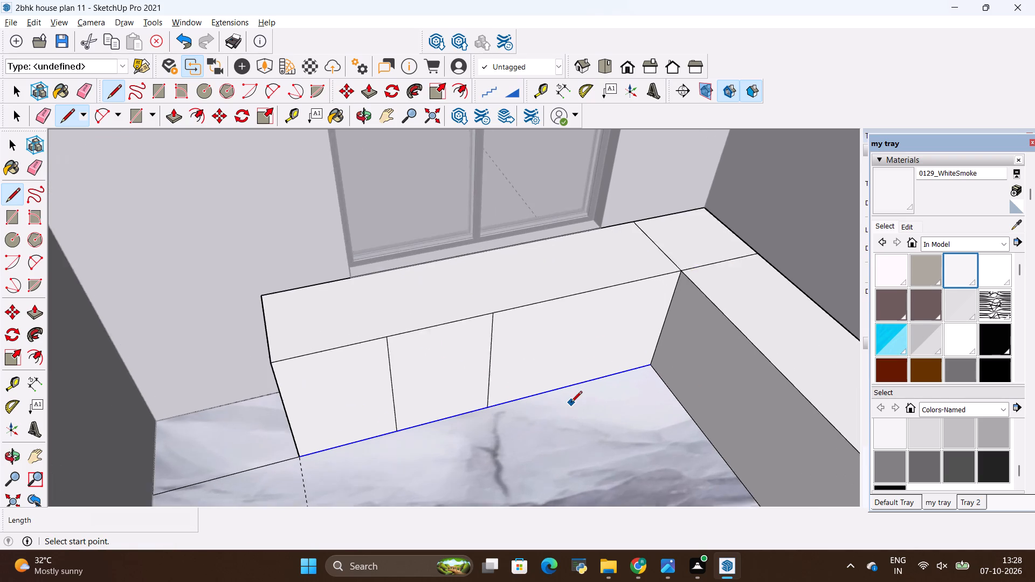
scroll(571, 403, "up", 4)
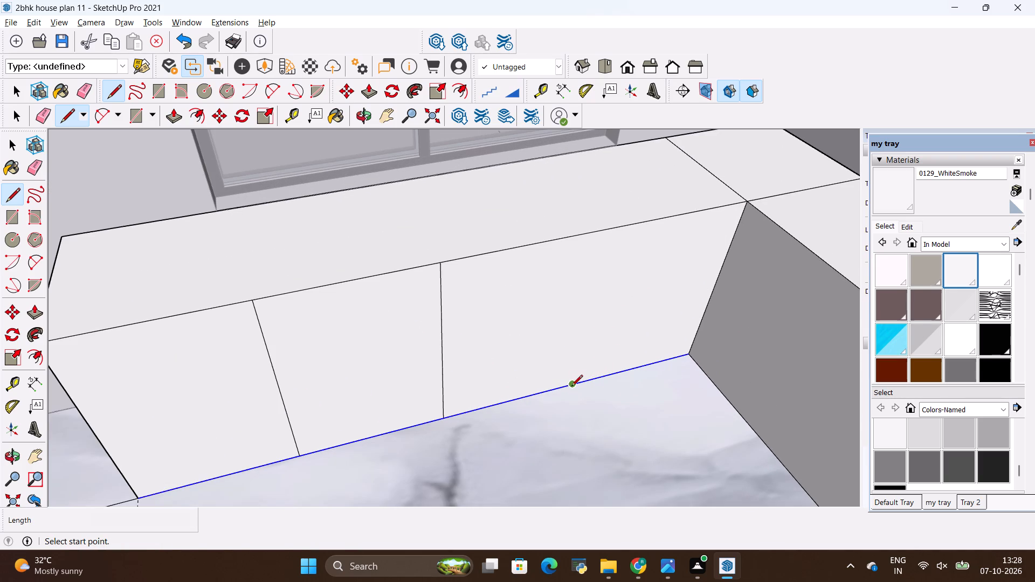
left_click(573, 386)
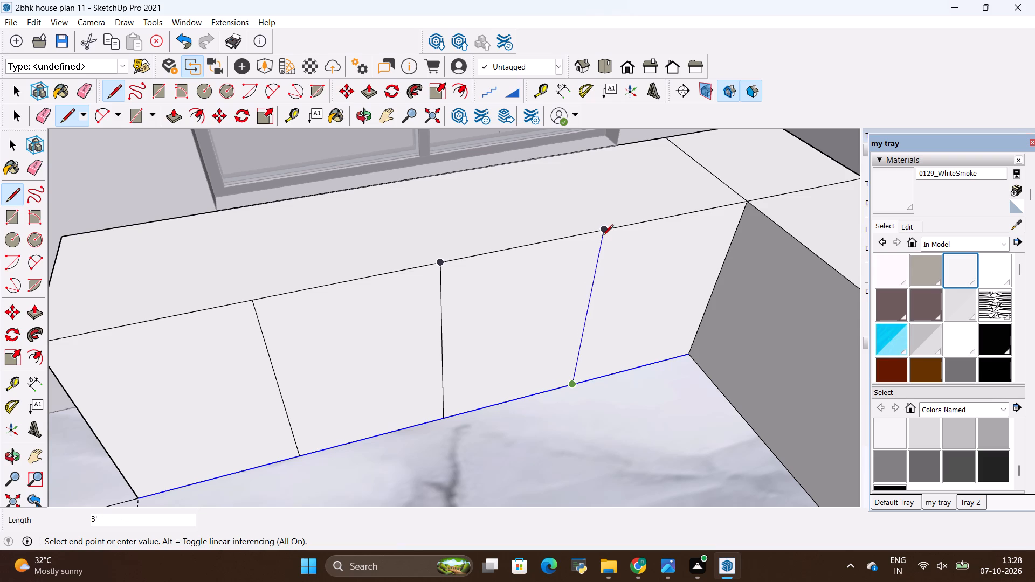
left_click(603, 235)
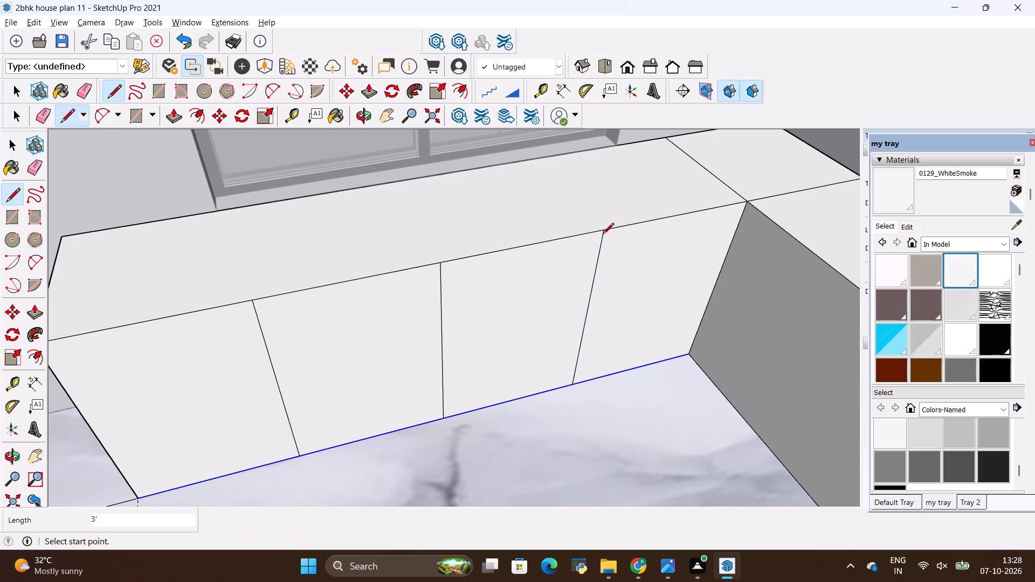
scroll(592, 457, "down", 6)
key("space")
Divide the top front edge of the other unit, along the wall adjoining the window wall, into 5 equal segments.
scroll(439, 392, "down", 5)
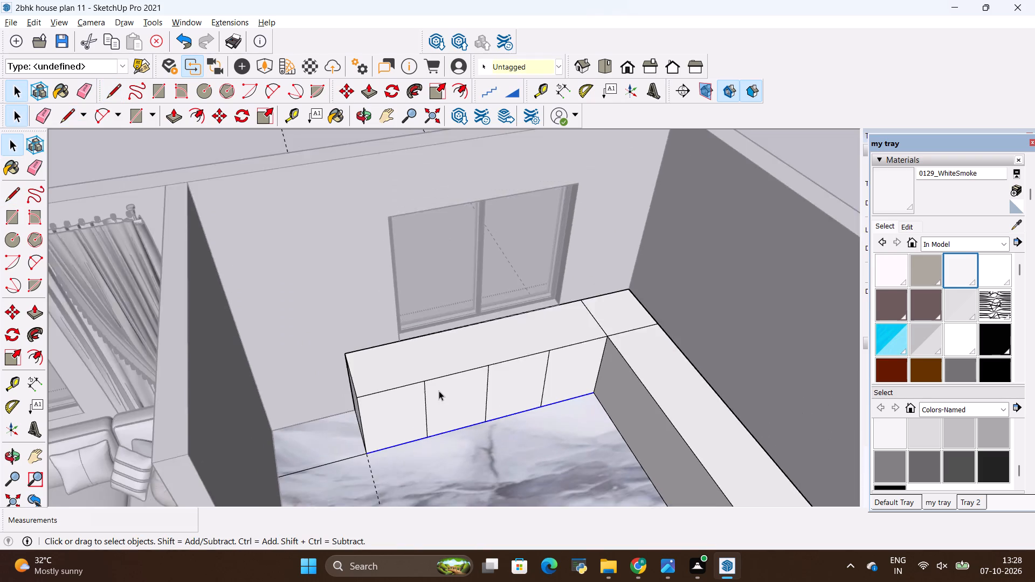
scroll(439, 391, "down", 6)
middle_click_drag(448, 436, 696, 443)
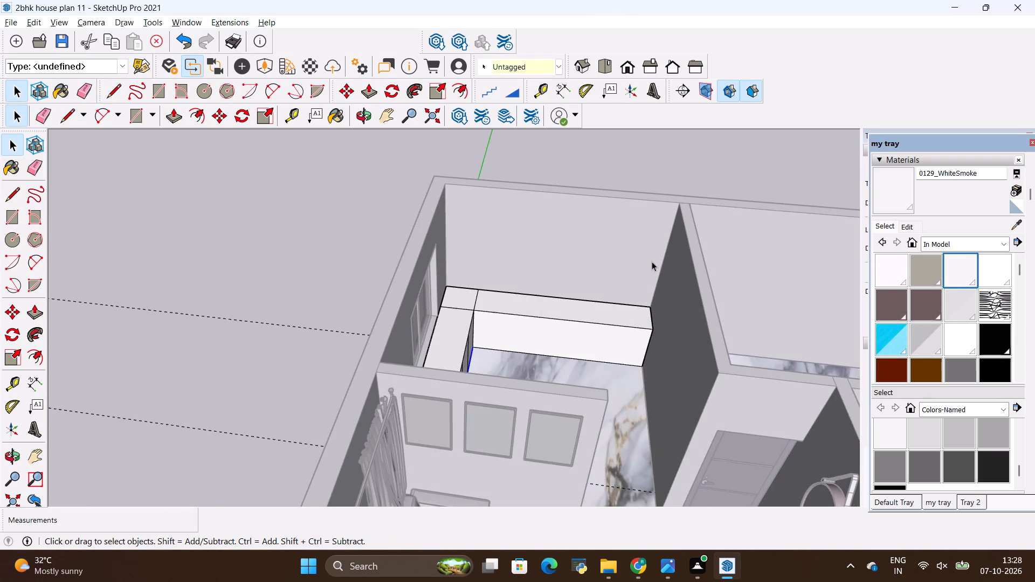
scroll(612, 343, "up", 6)
left_click(570, 292)
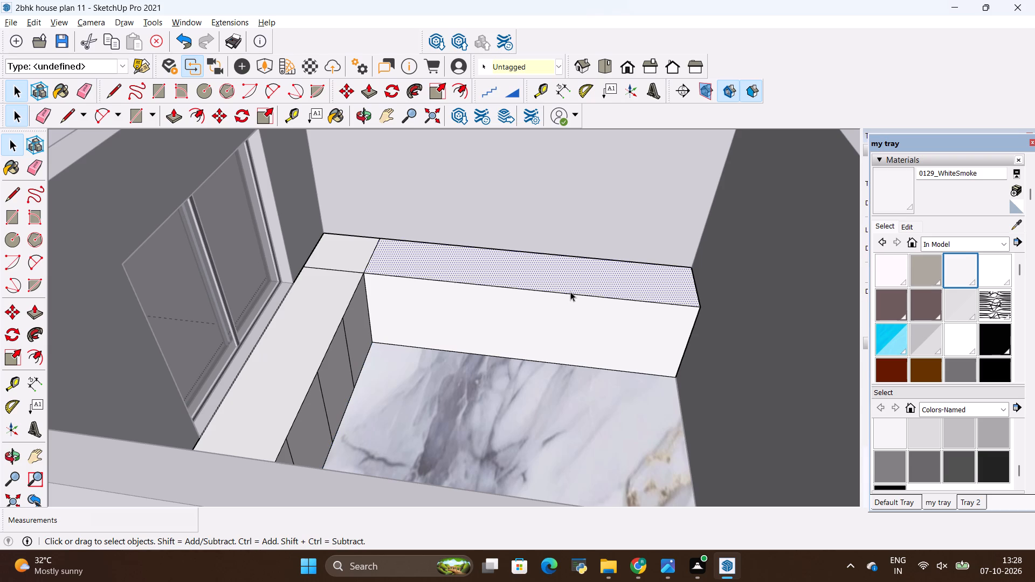
left_click(571, 294)
right_click(571, 294)
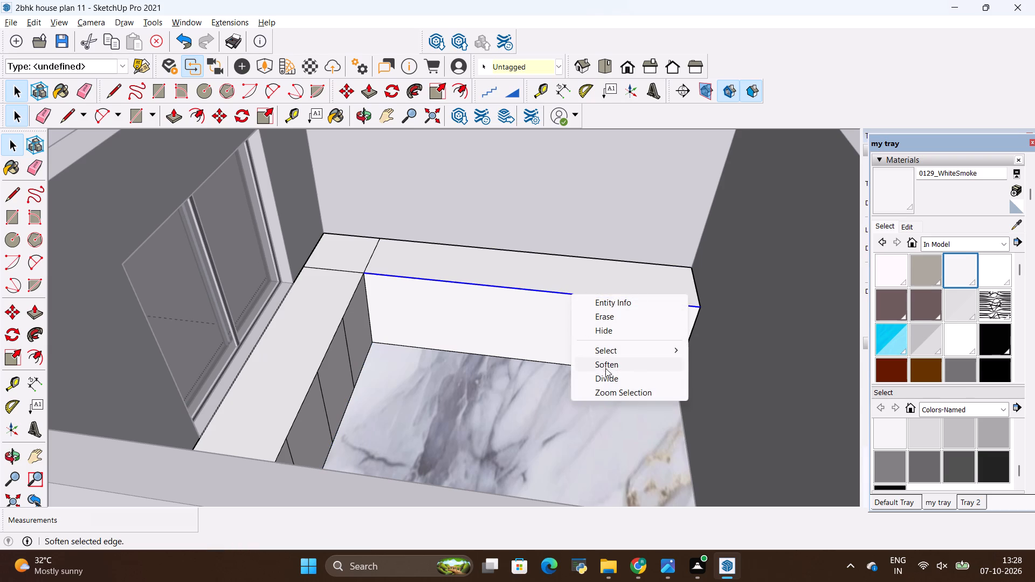
left_click(607, 379)
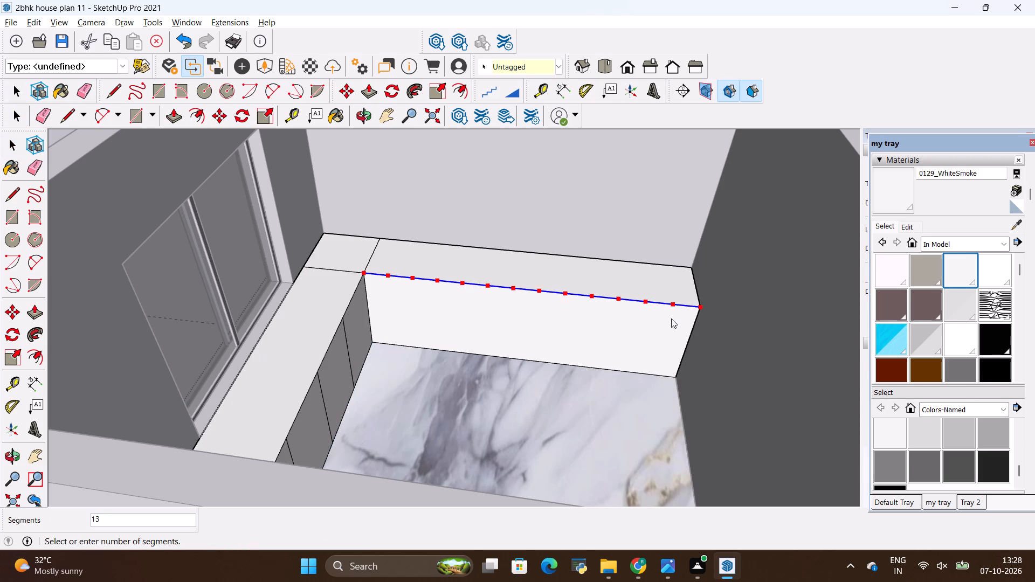
left_click(634, 309)
Draw four 3' vertical lines down from the division points, splitting that unit's front into five panels, and leave the group.
key("l")
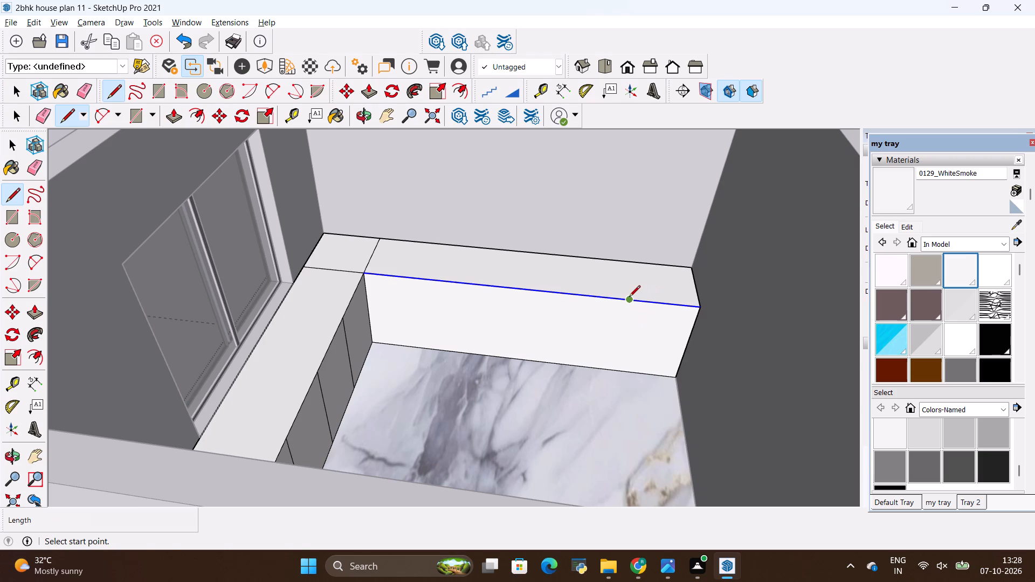
left_click(629, 297)
left_click(615, 372)
left_click(561, 296)
left_click(550, 363)
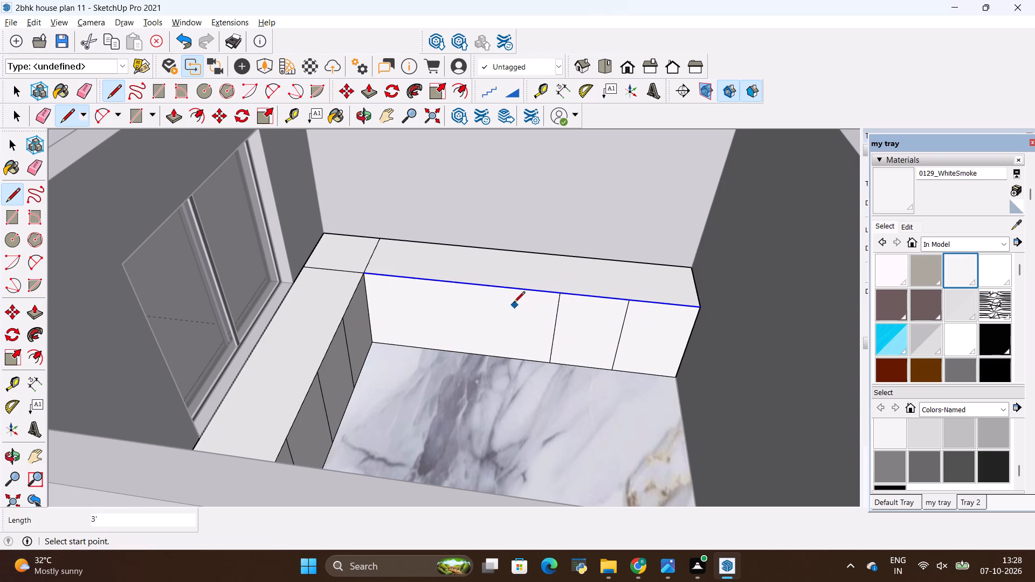
left_click(487, 285)
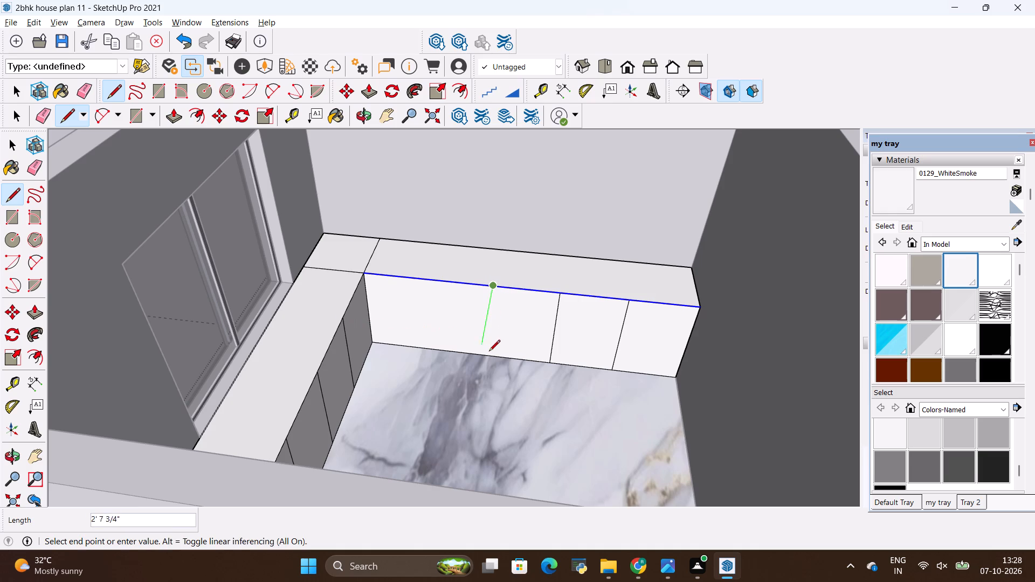
left_click(488, 357)
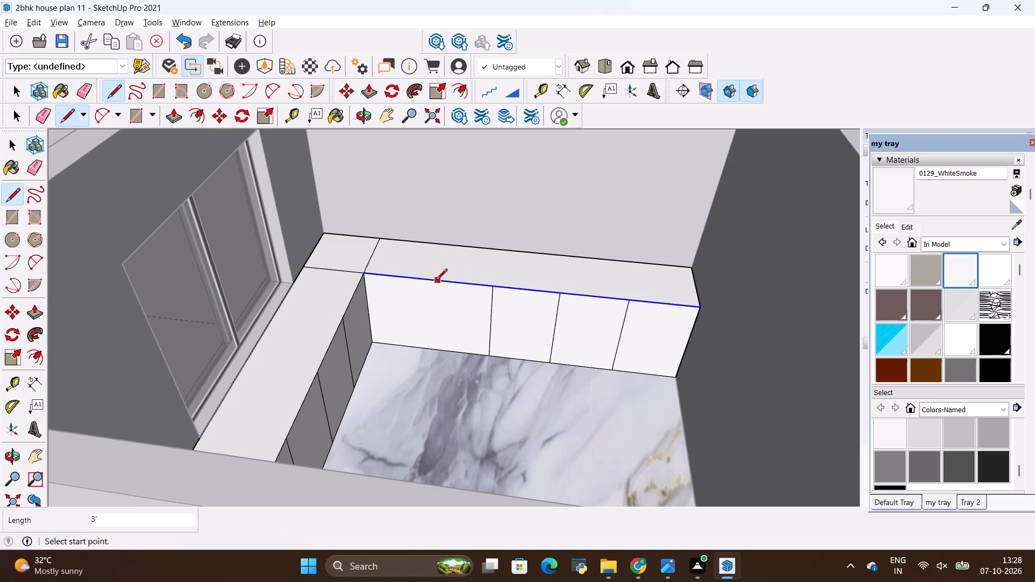
left_click(426, 278)
left_click(426, 347)
key("space")
scroll(486, 383, "down", 4)
scroll(511, 244, "down", 4)
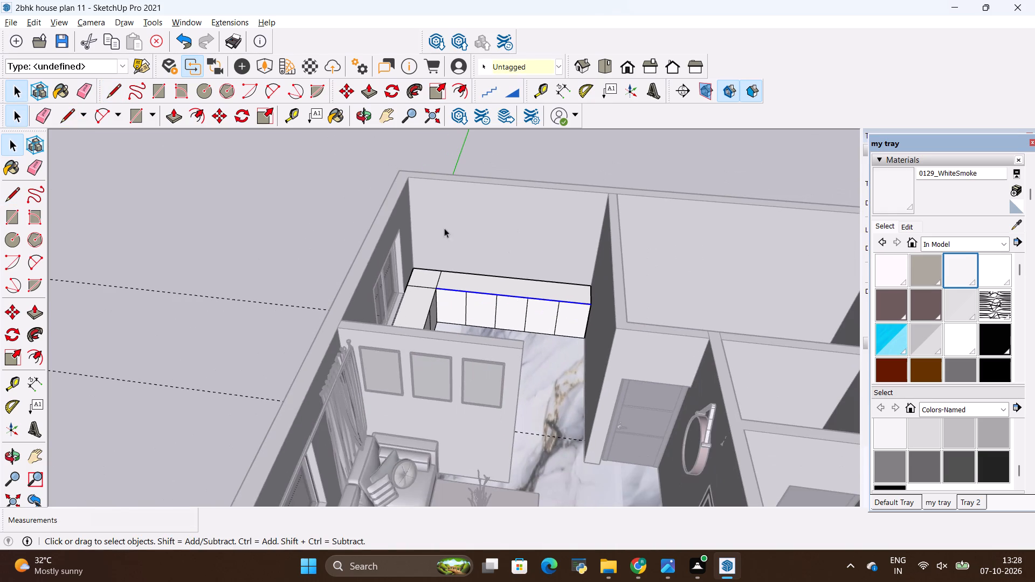
key("space")
left_click(355, 206)
Examine the panelled fronts of the L-shaped units and their fit beside the living room from several angles.
scroll(463, 292, "up", 9)
scroll(591, 380, "down", 5)
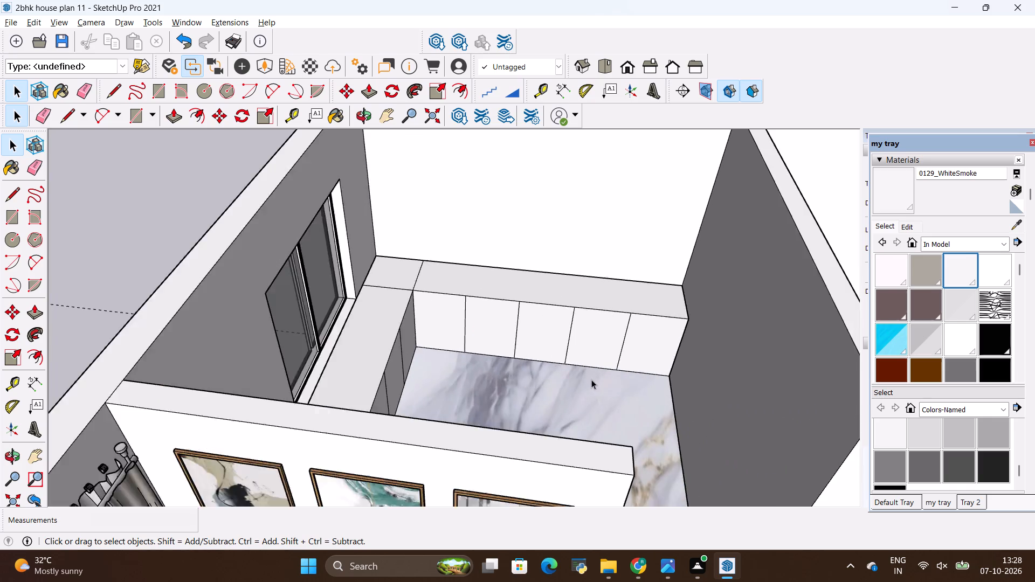
middle_click_drag(797, 389, 510, 332)
scroll(539, 232, "down", 5)
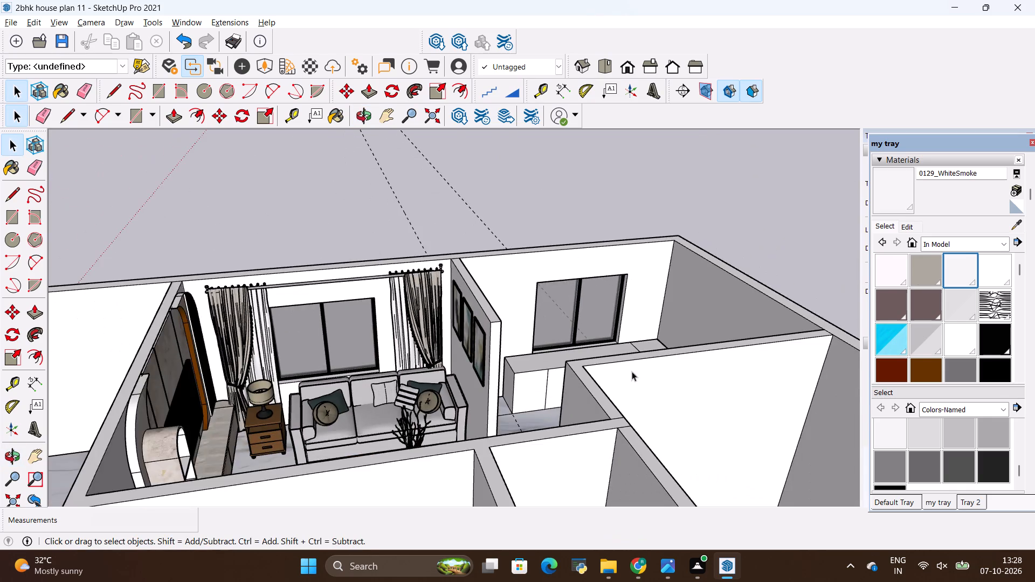
scroll(624, 373, "up", 6)
middle_click_drag(543, 391, 626, 508)
scroll(557, 208, "up", 4)
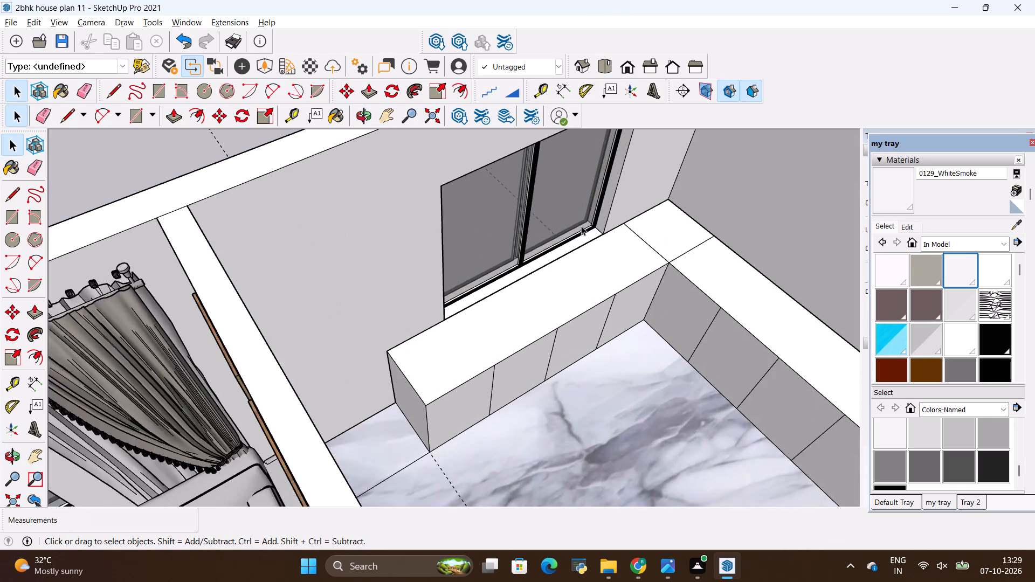
scroll(581, 226, "up", 4)
scroll(485, 263, "down", 13)
scroll(658, 278, "down", 6)
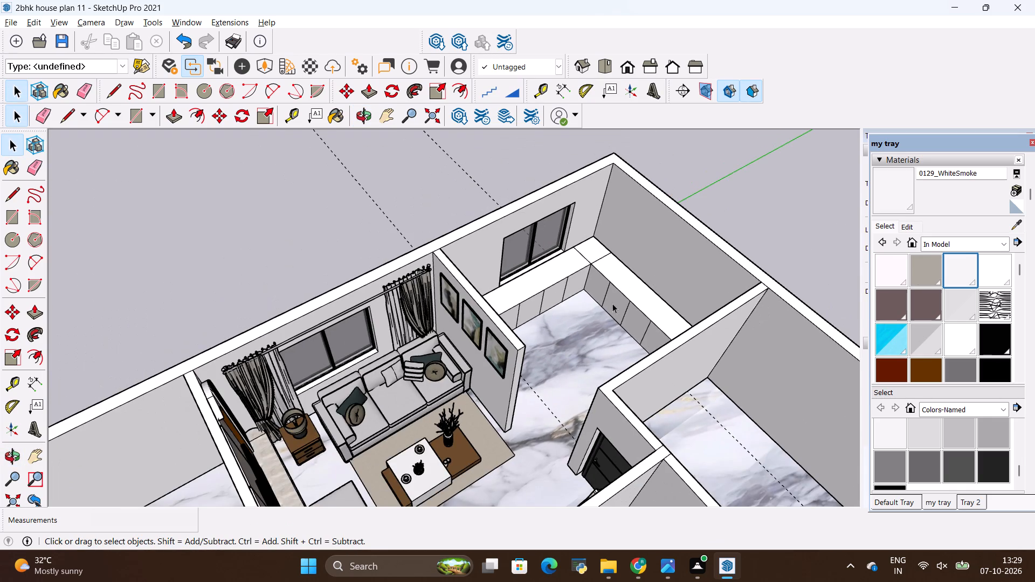
Draw a 7' vertical line from the window-side unit's outer back corner to the wall top, continuing along the top edge to the room corner.
middle_click_drag(610, 304, 501, 229)
scroll(521, 280, "up", 2)
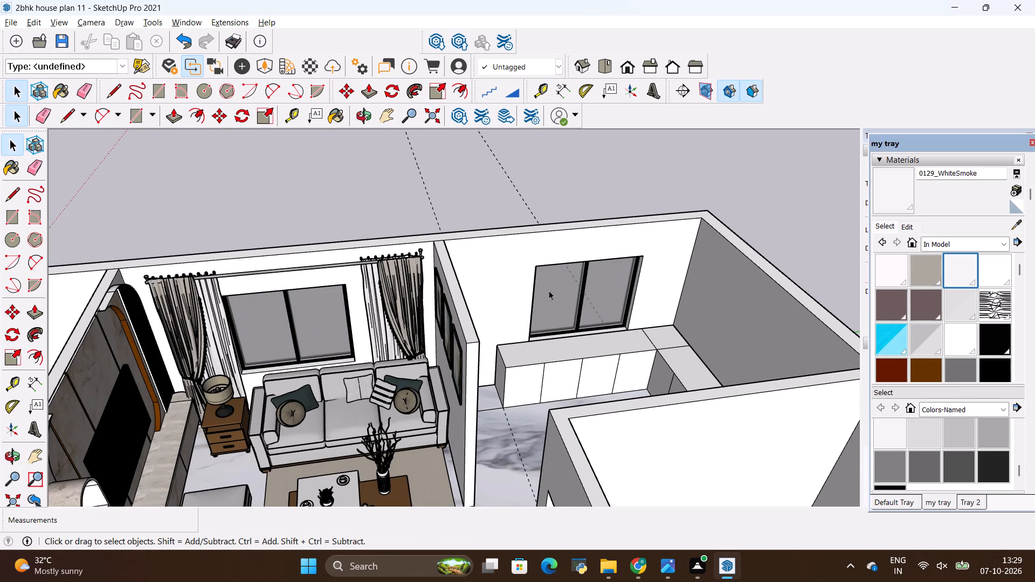
key("l")
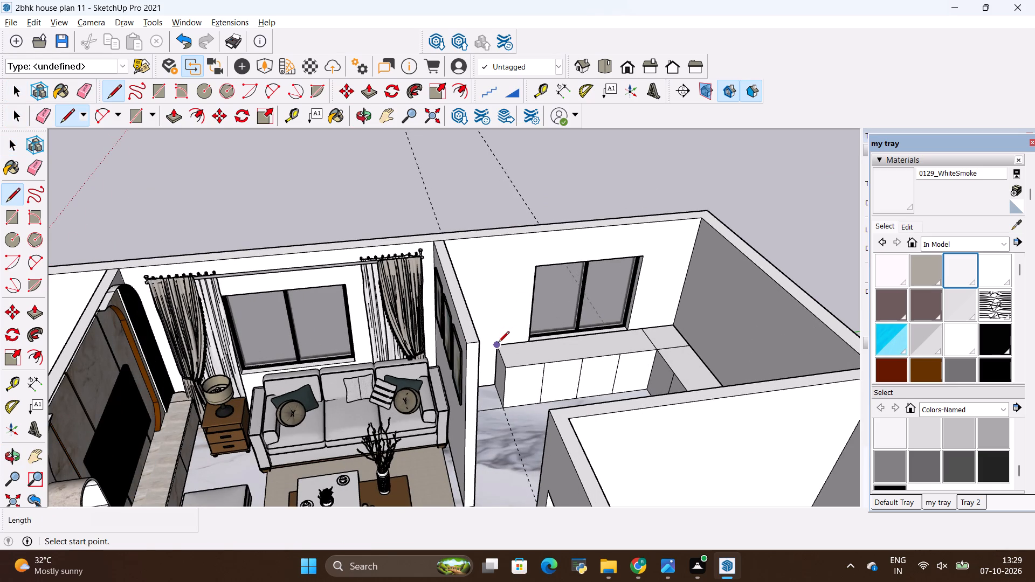
left_click(497, 343)
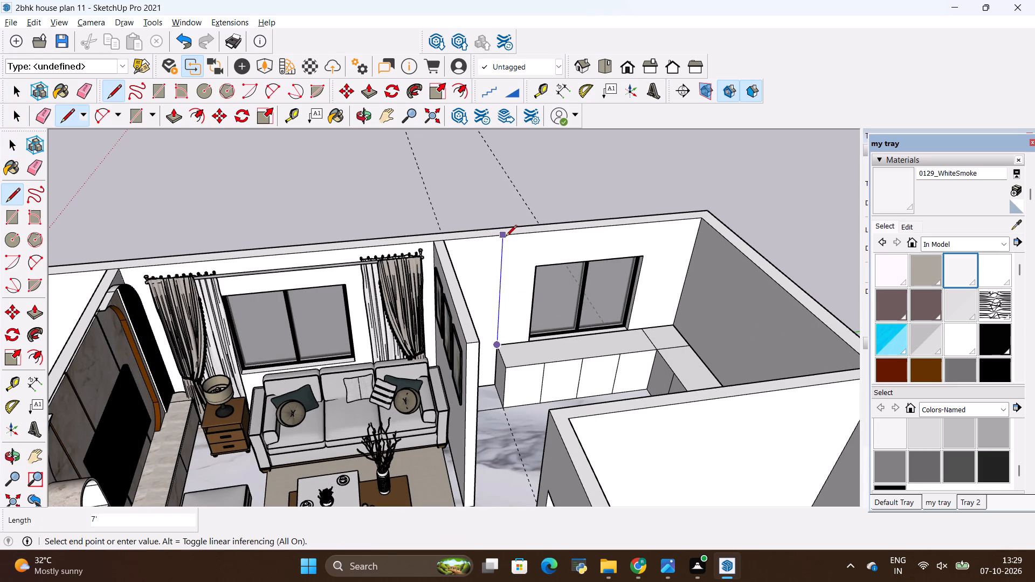
left_click(506, 237)
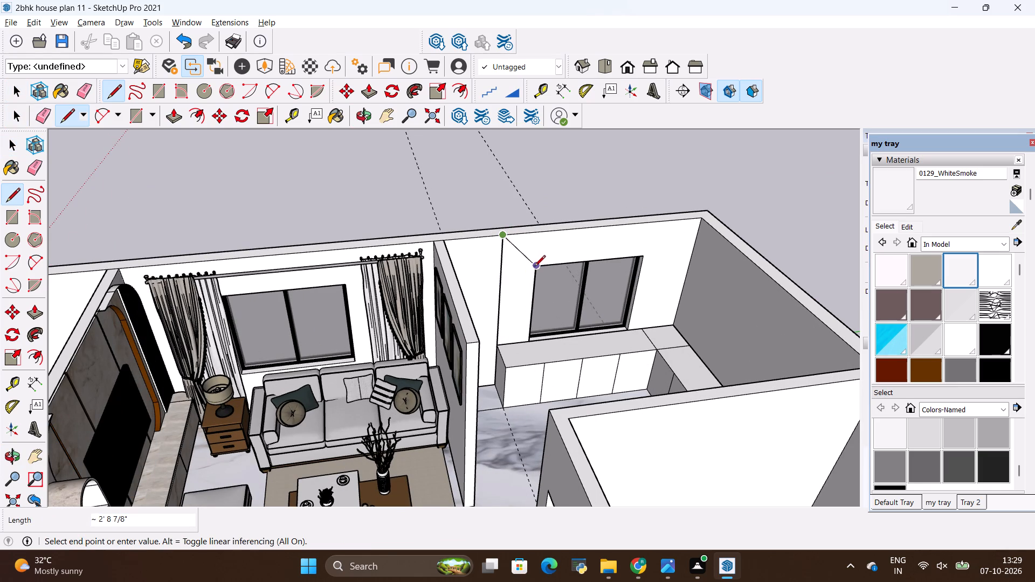
left_click(699, 220)
key("Escape")
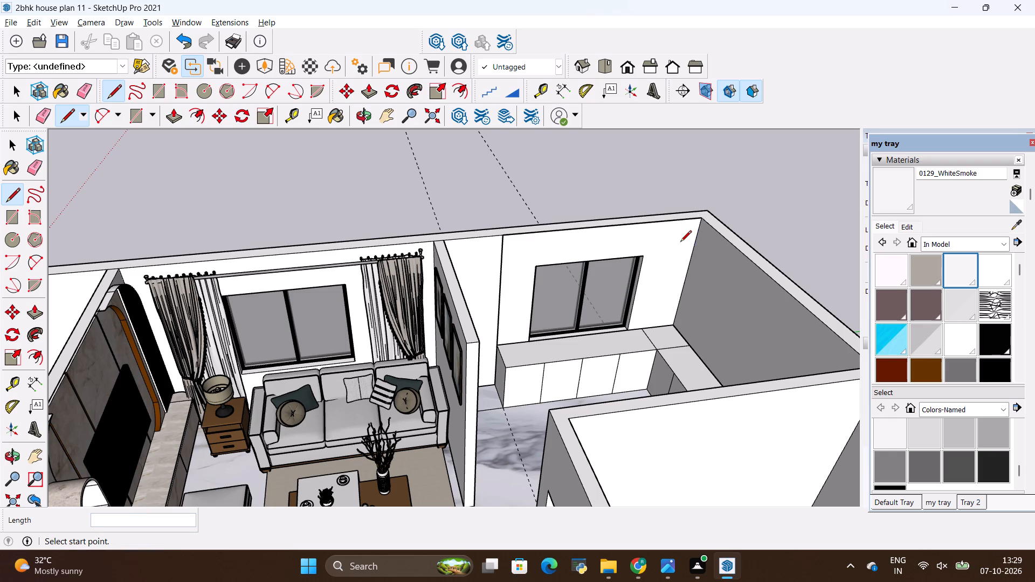
Draw a horizontal line at window-head height across the window wall, running through the vertical line to the room corner.
key("l")
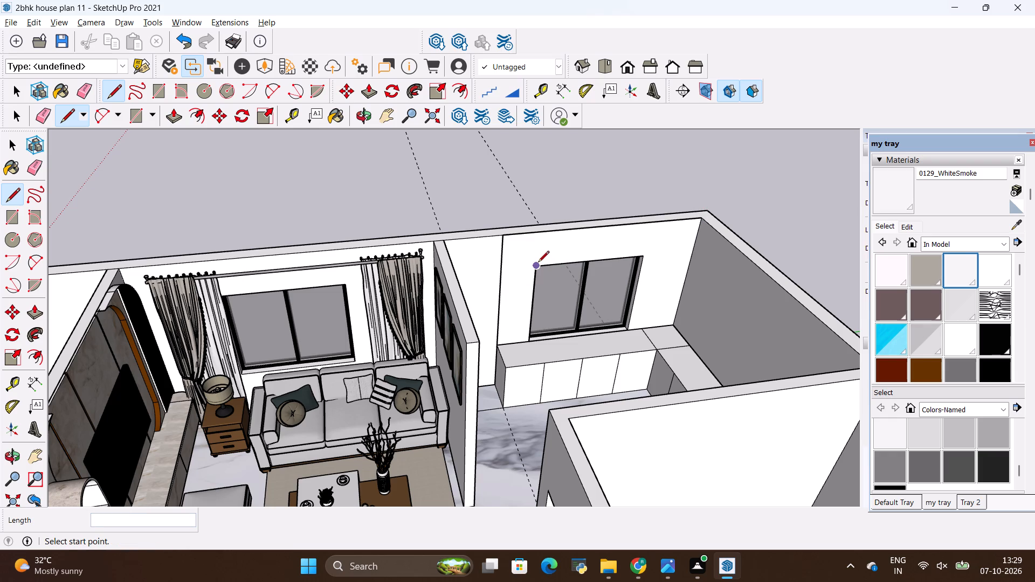
left_click(536, 266)
left_click(502, 265)
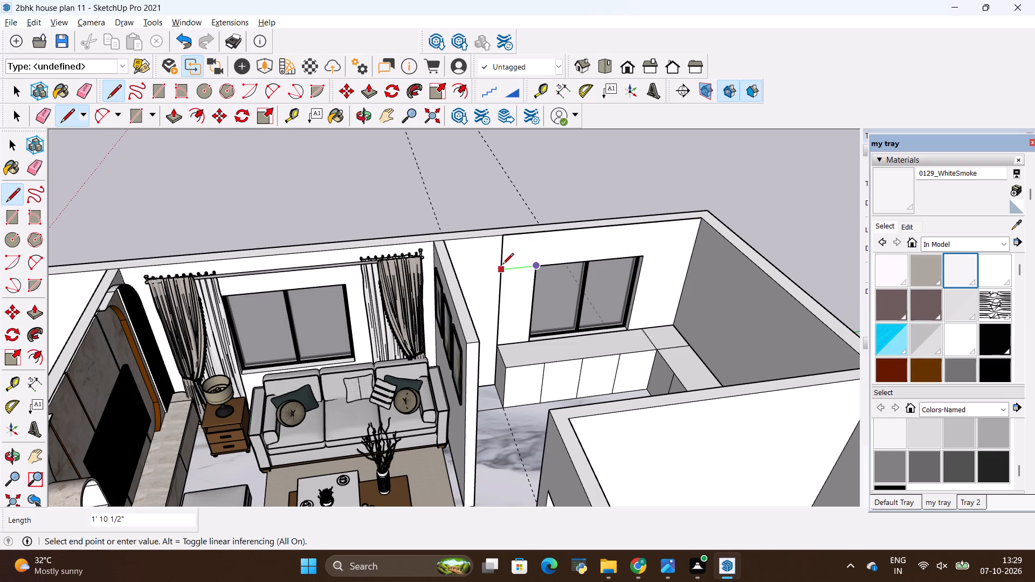
left_click(691, 253)
Continue the window-head line from the room corner across the full adjoining wall above the five-panel unit.
scroll(548, 289, "down", 4)
middle_click_drag(542, 319, 741, 342)
middle_click_drag(533, 278, 617, 333)
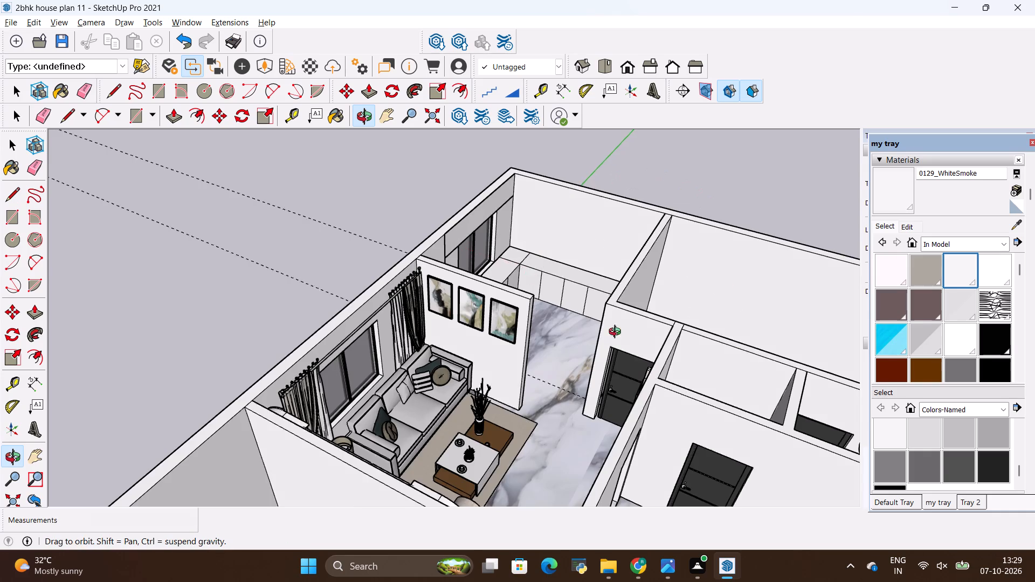
middle_click_drag(617, 333, 724, 310)
scroll(482, 180, "up", 6)
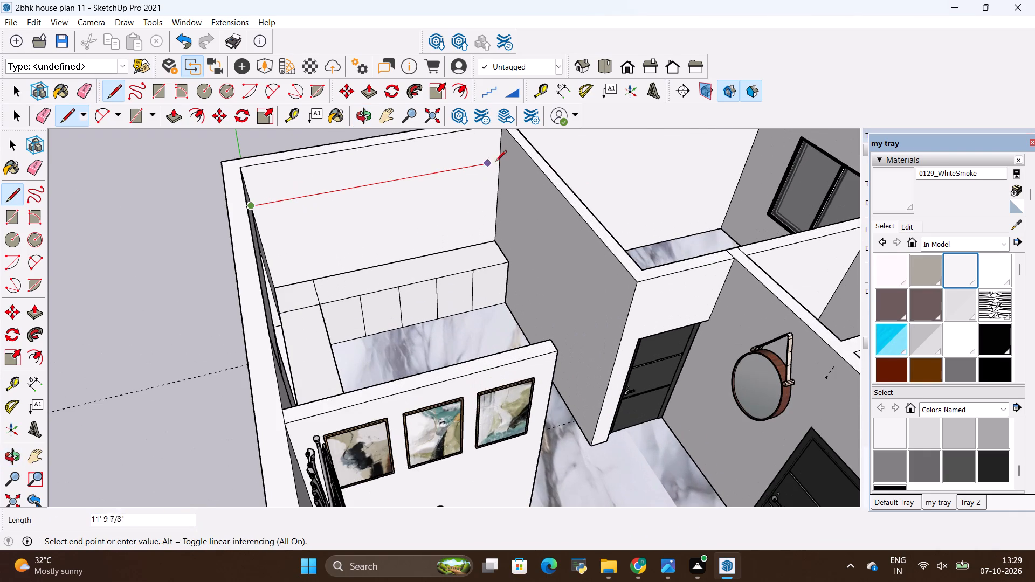
left_click(498, 160)
Close a 2' high band on the adjoining wall with vertical lines at both ends and a line along the top edge.
scroll(498, 172, "down", 4)
middle_click_drag(495, 175, 419, 200)
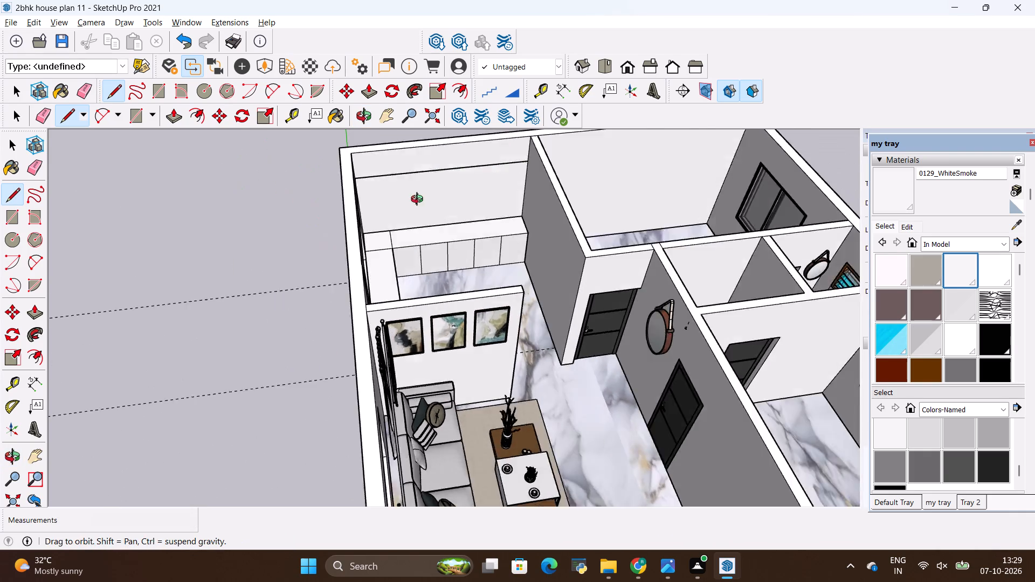
middle_click_drag(419, 200, 417, 155)
scroll(522, 164, "up", 10)
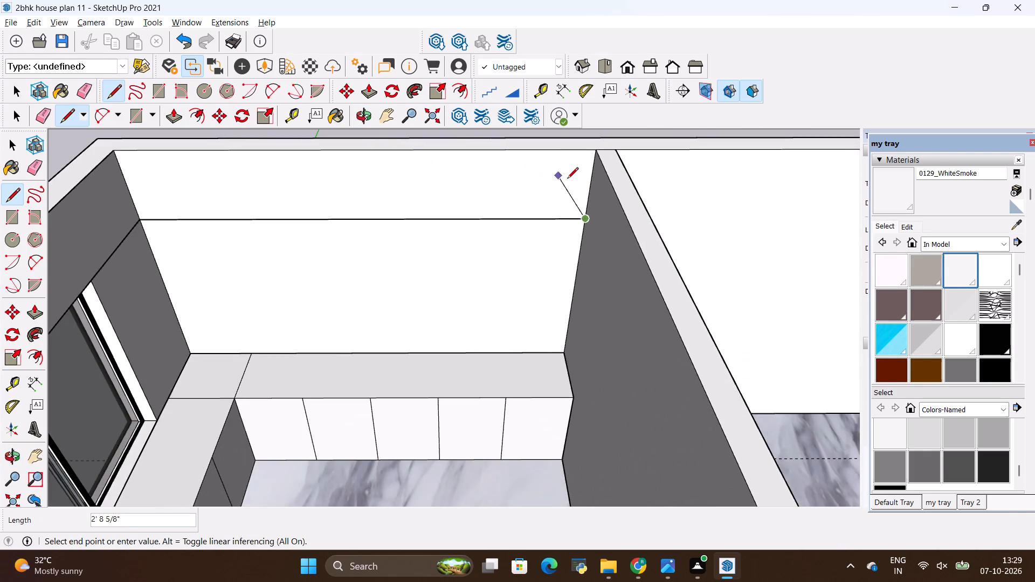
scroll(568, 179, "up", 3)
left_click(610, 138)
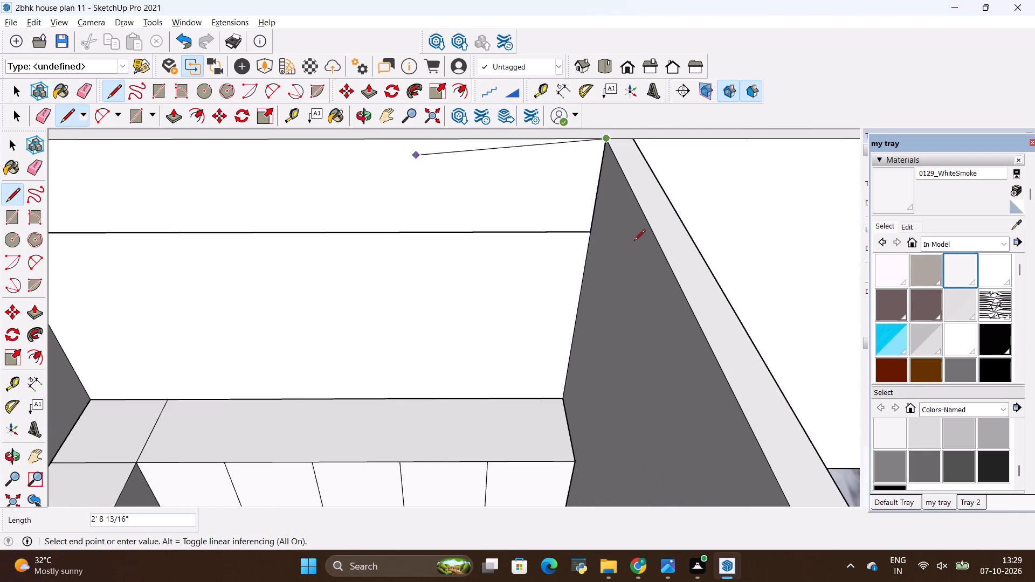
scroll(685, 248, "down", 5)
left_click(162, 174)
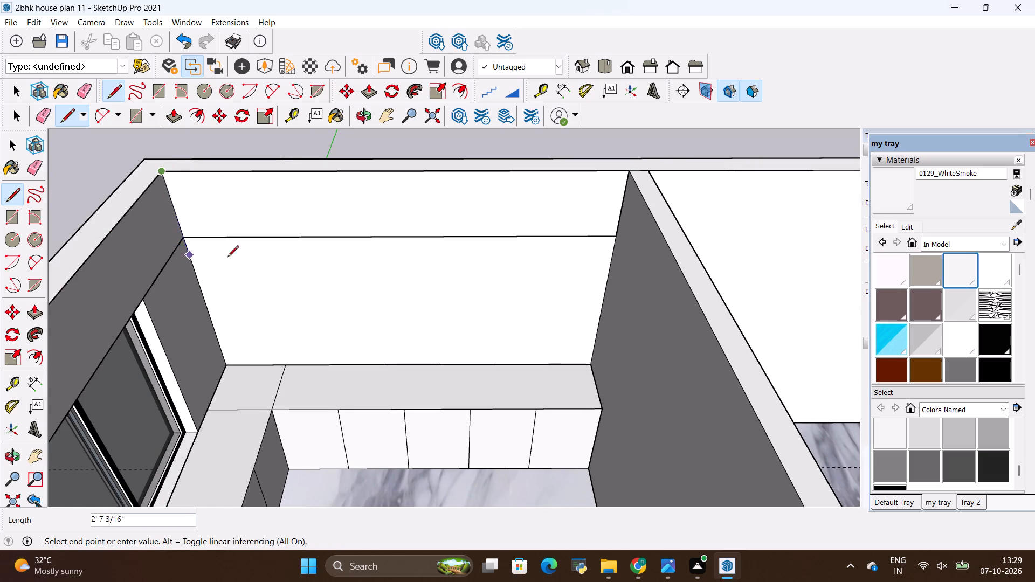
scroll(314, 275, "down", 3)
scroll(192, 185, "up", 6)
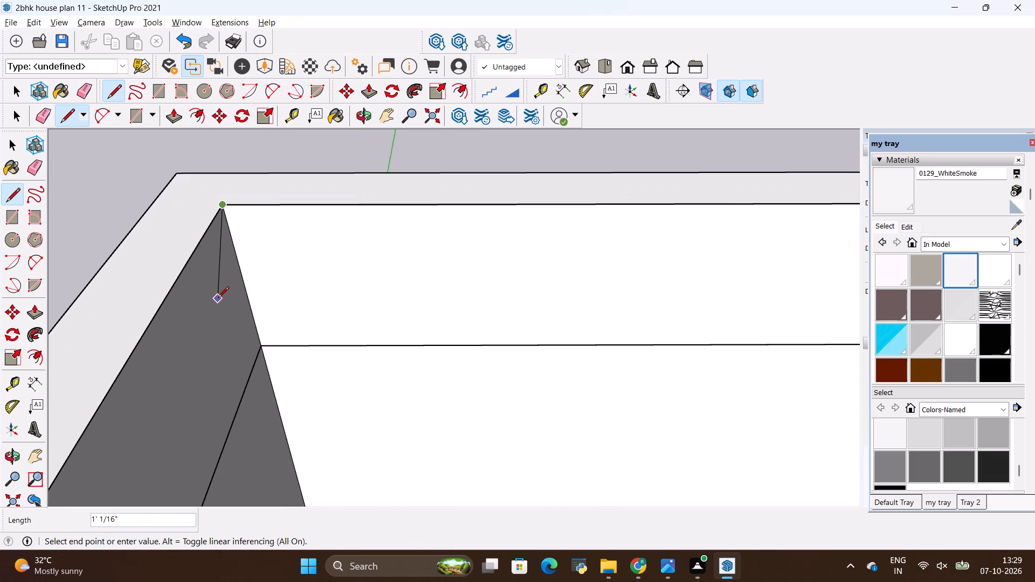
left_click(261, 346)
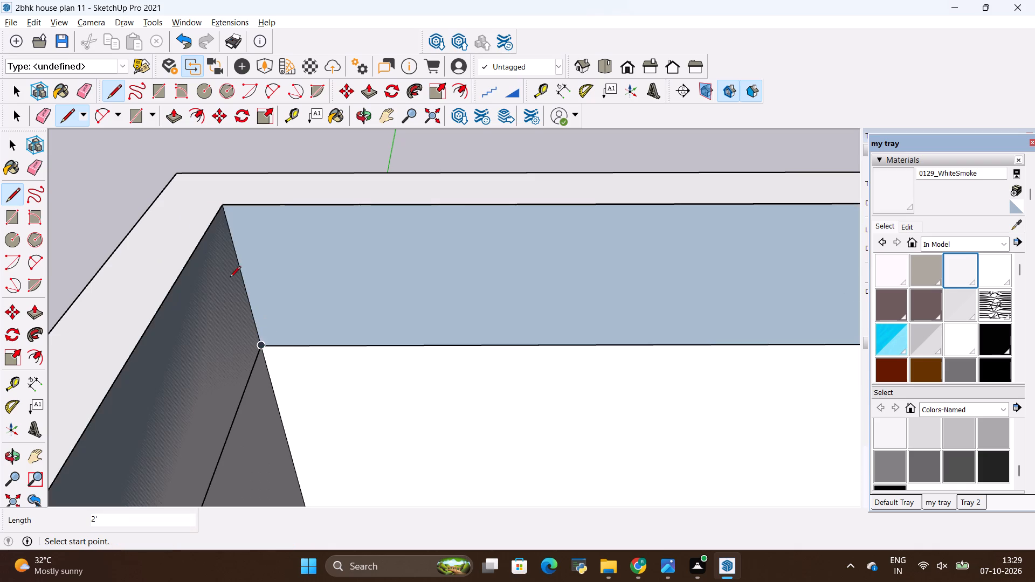
Reverse the faces of the two upper bands, on the adjoining wall and on the window wall.
scroll(230, 278, "down", 11)
key("space")
right_click(494, 289)
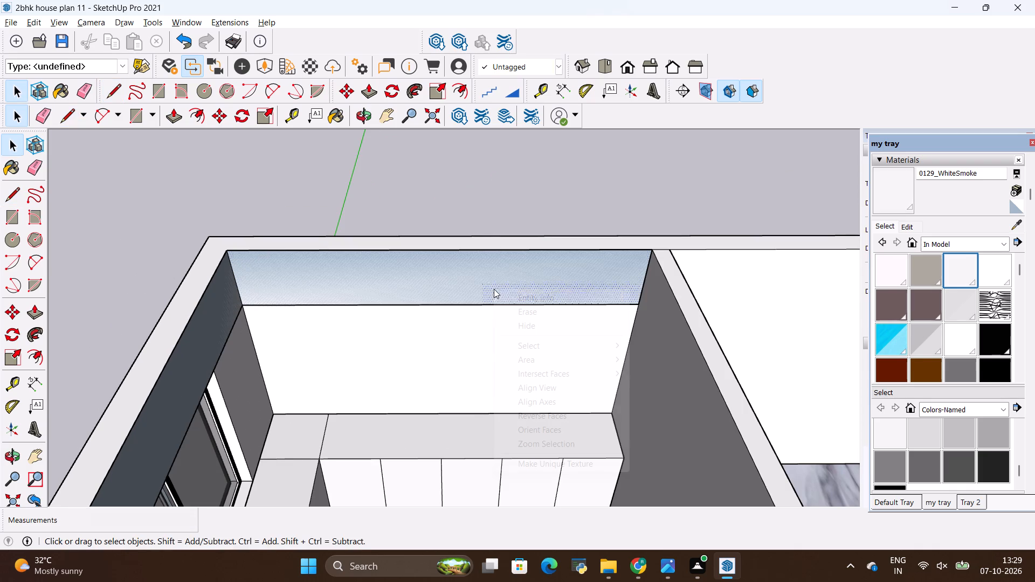
left_click(548, 417)
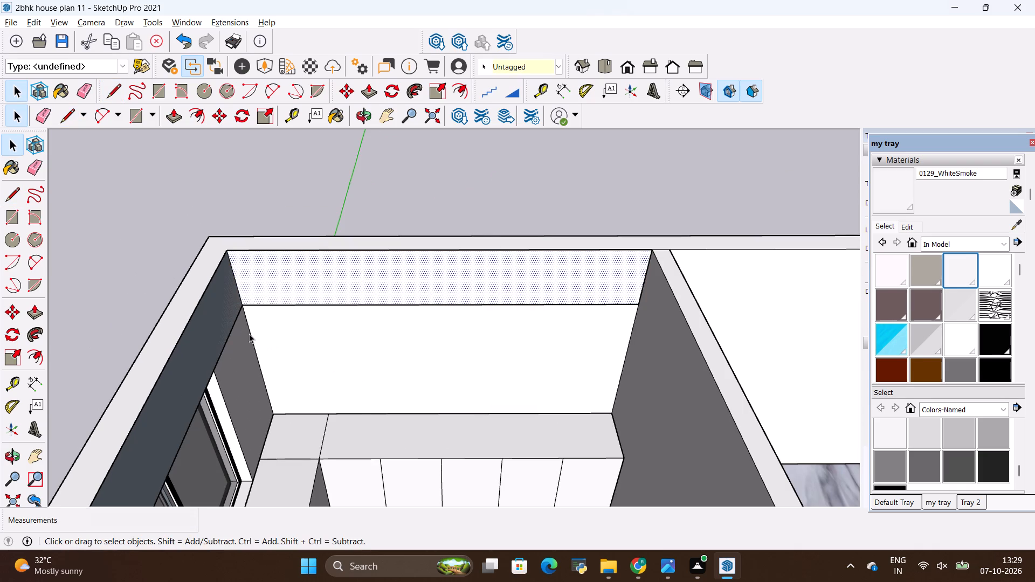
right_click(222, 327)
left_click(261, 452)
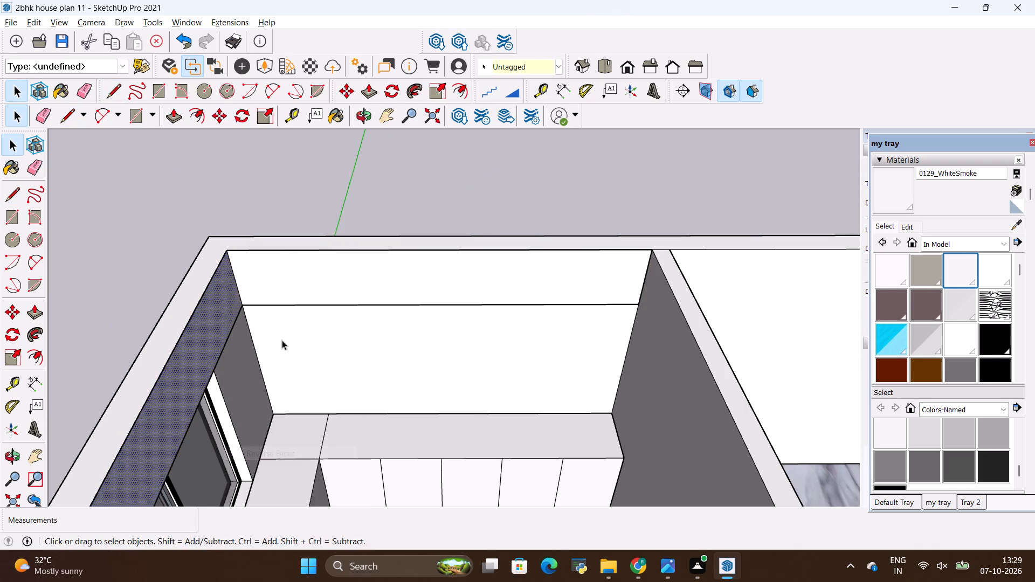
Check by selection whether the adjoining wall's upper band face and its edges are separate from the wall below.
scroll(300, 279, "down", 6)
middle_click_drag(502, 311, 482, 342)
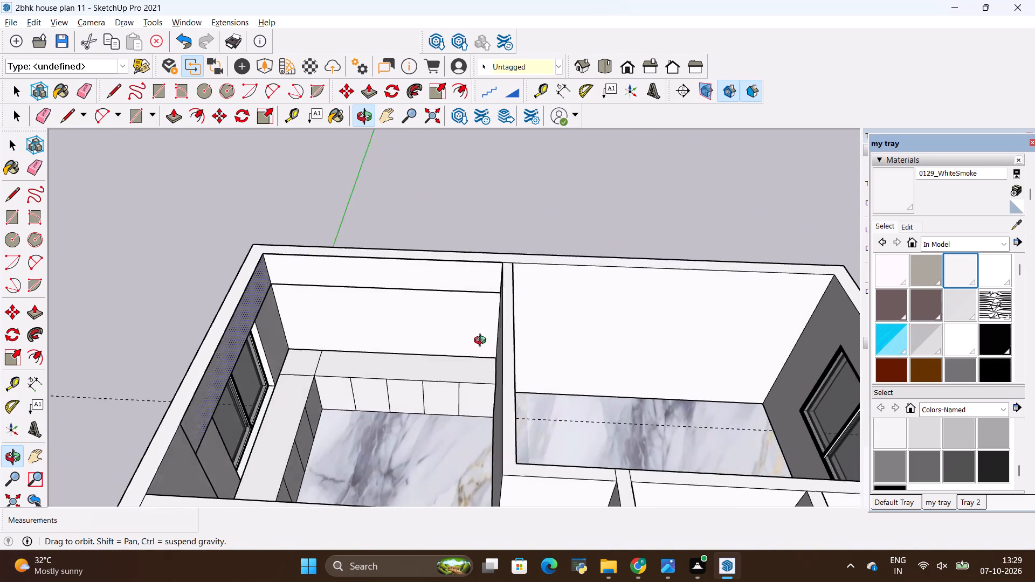
middle_click_drag(482, 342, 497, 347)
middle_click_drag(424, 366, 438, 349)
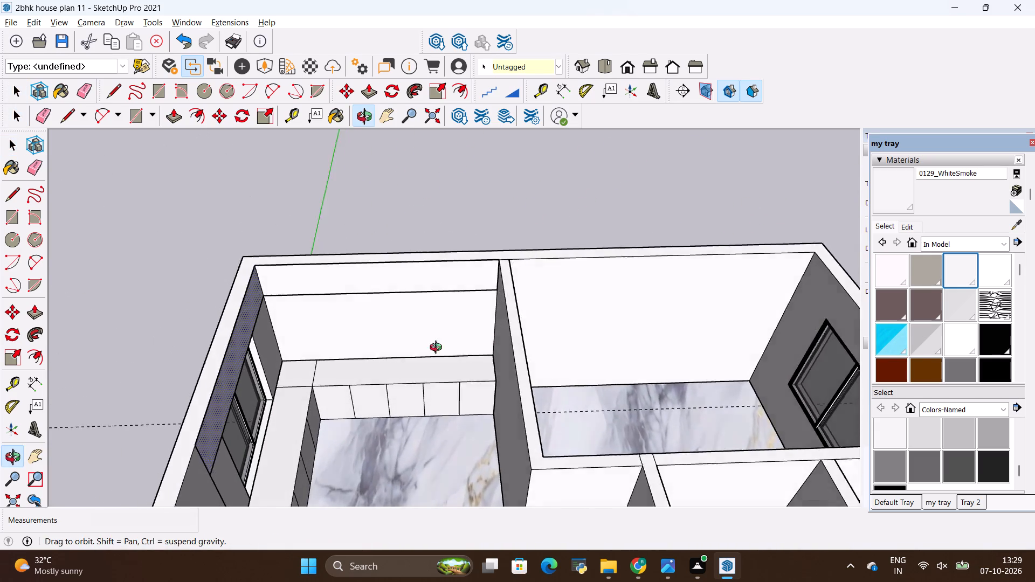
middle_click_drag(438, 349, 451, 300)
key("space")
left_click(418, 301)
double_click(418, 298)
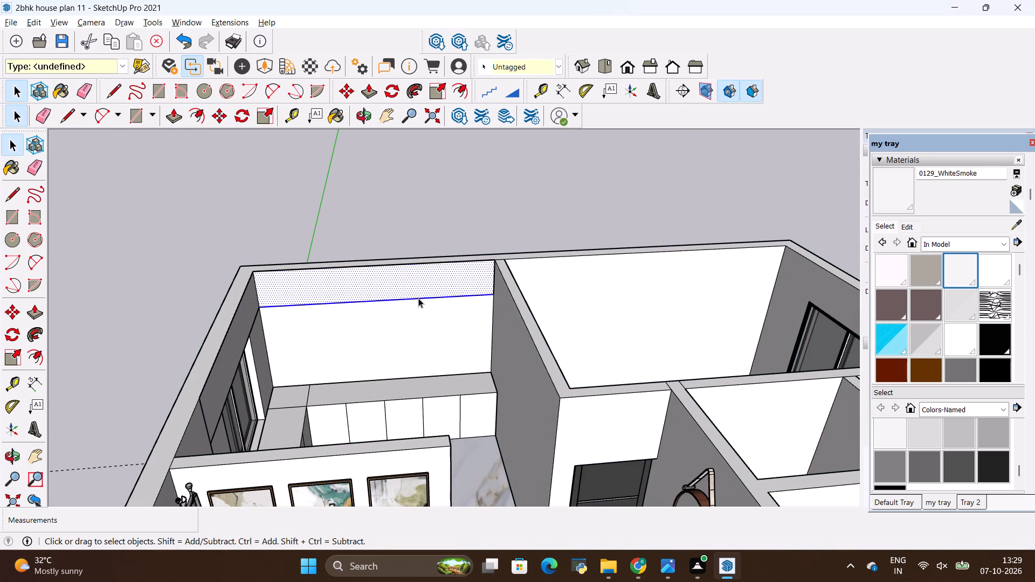
left_click(420, 313)
left_click(415, 283)
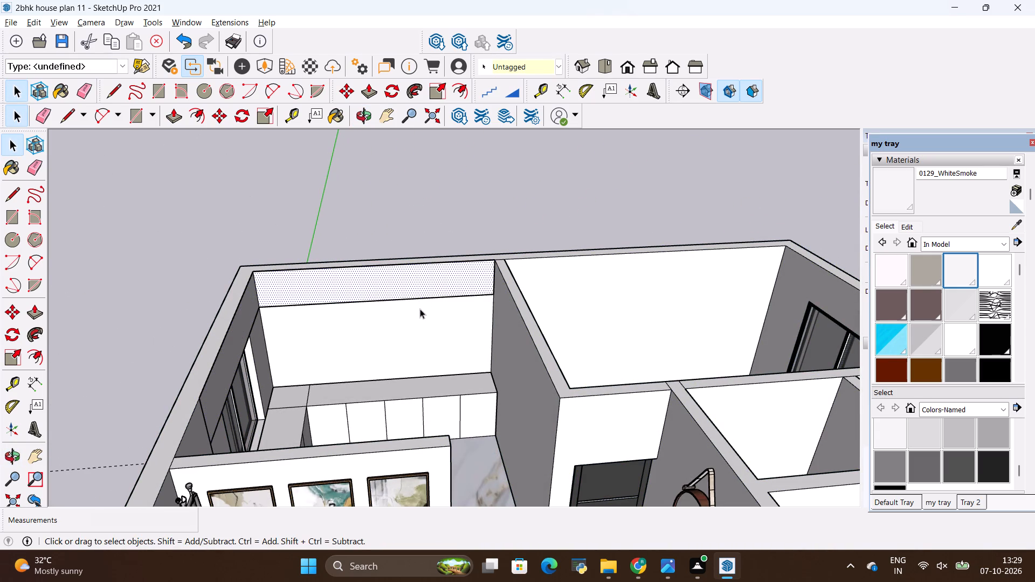
left_click(420, 311)
left_click(404, 224)
double_click(415, 286)
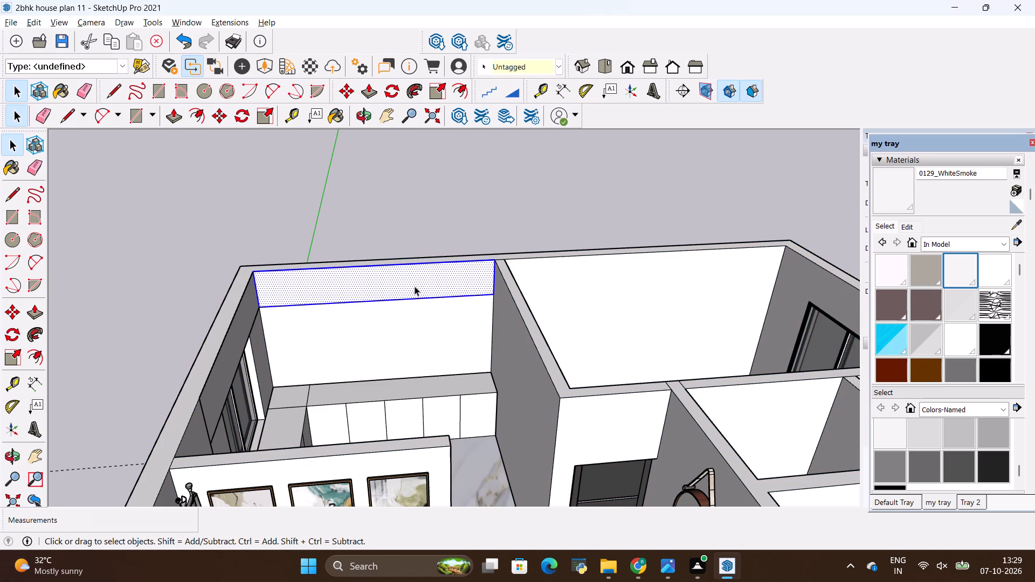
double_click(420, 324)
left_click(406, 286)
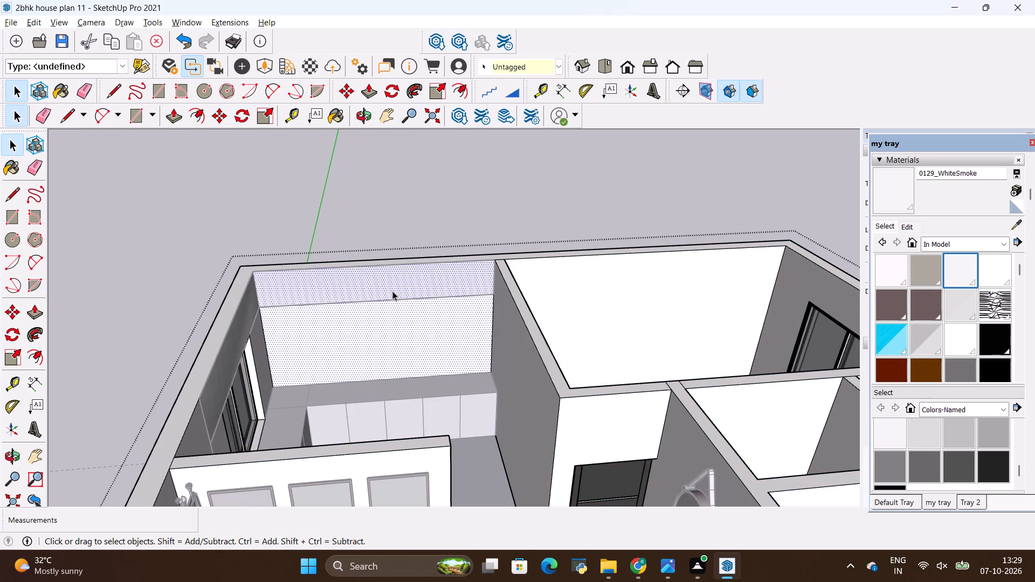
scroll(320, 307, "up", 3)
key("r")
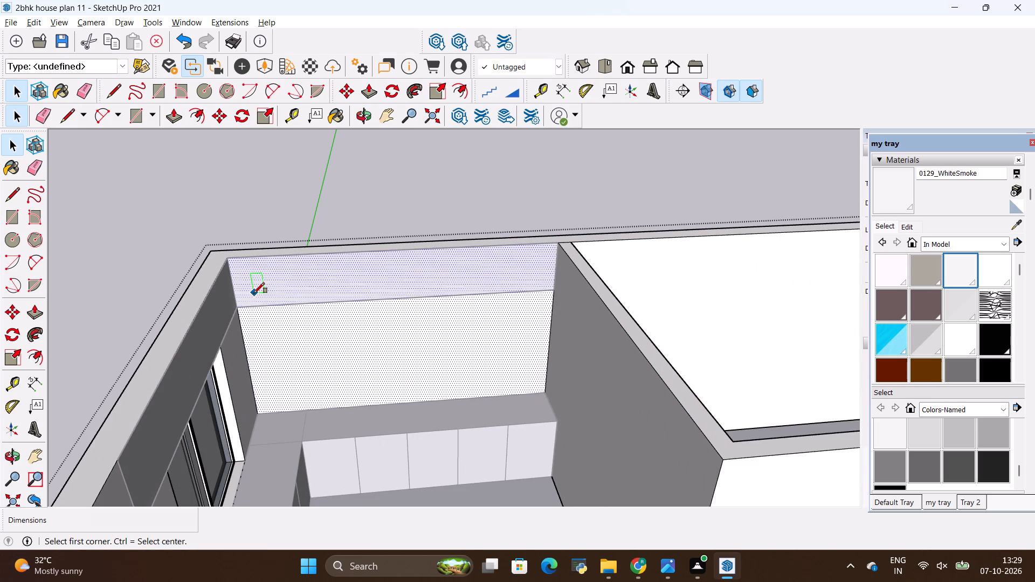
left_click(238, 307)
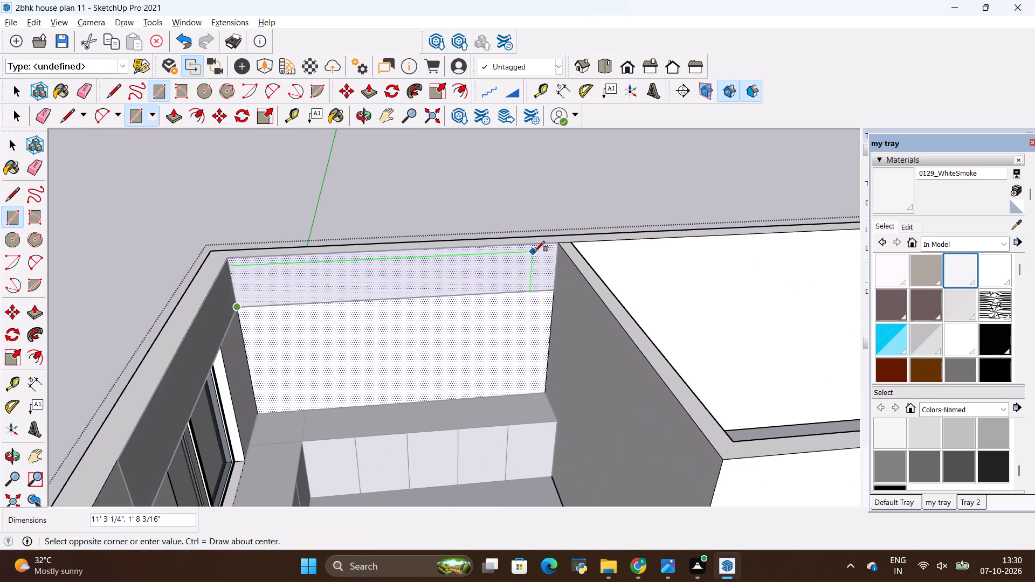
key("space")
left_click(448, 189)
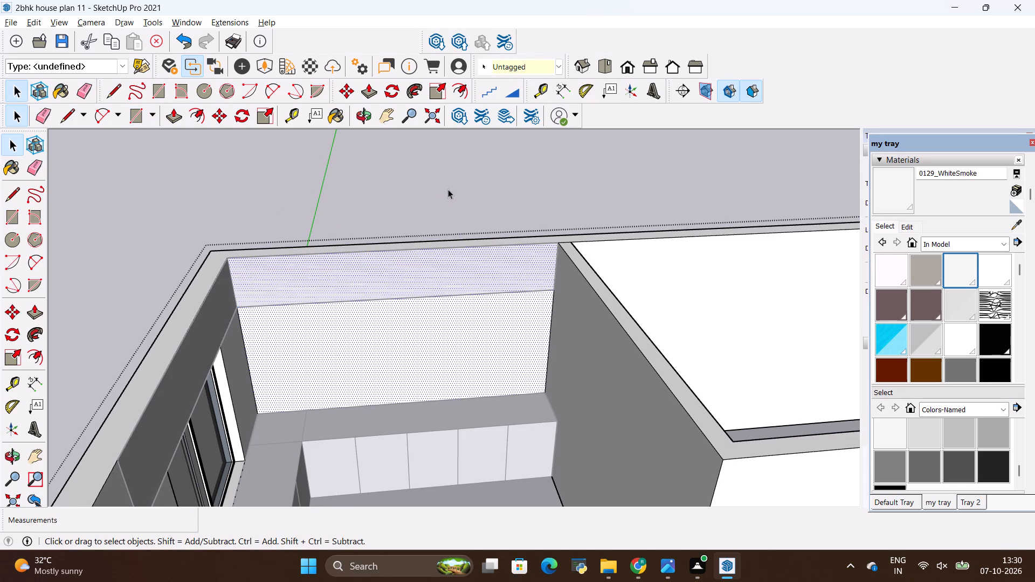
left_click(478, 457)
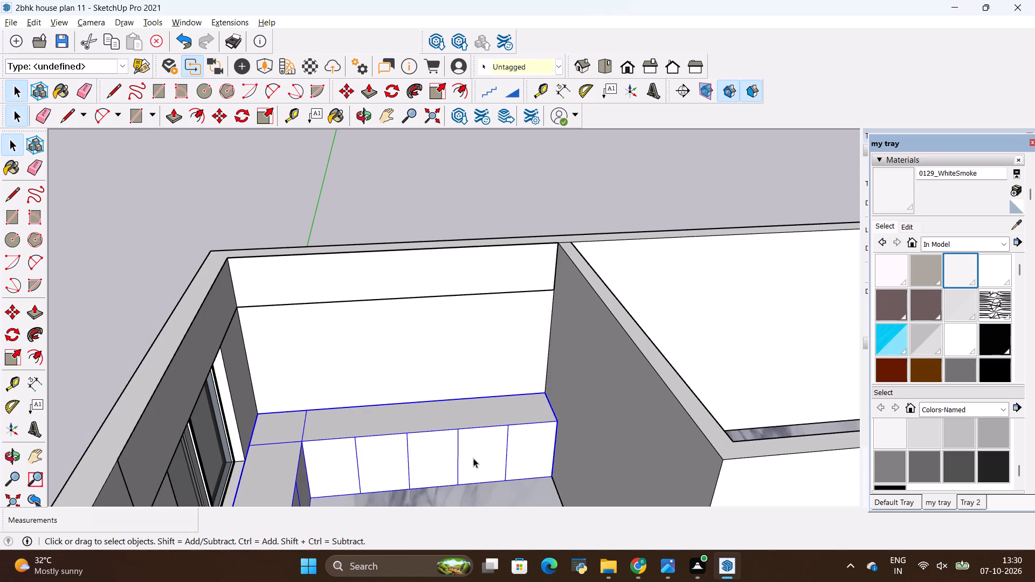
Push/Pull the upper band on the adjoining wall above the five-panel unit outward by 18".
scroll(408, 200, "down", 5)
left_click(415, 198)
scroll(436, 241, "up", 2)
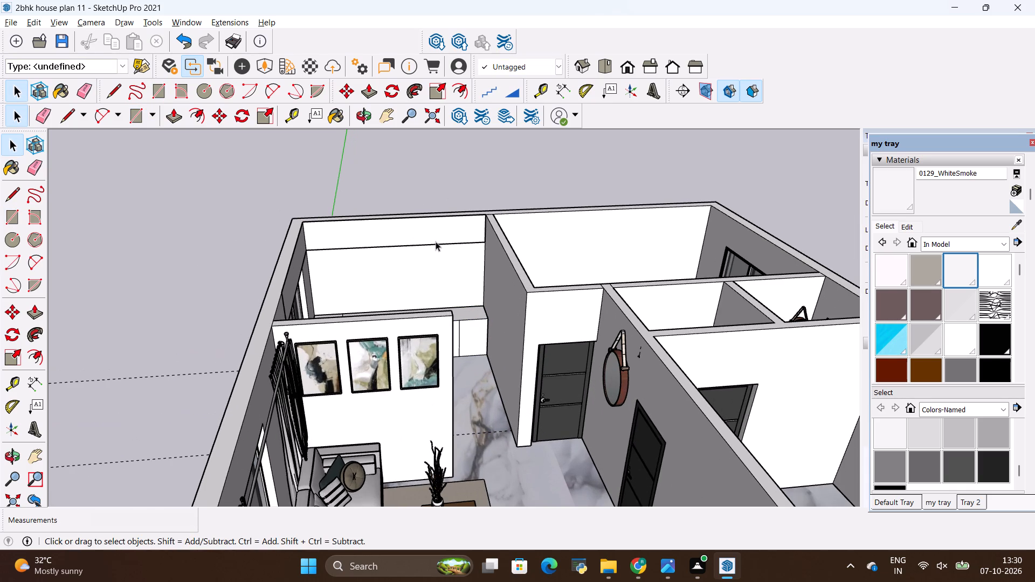
left_click(432, 233)
middle_click_drag(480, 286, 391, 306)
scroll(381, 181, "up", 2)
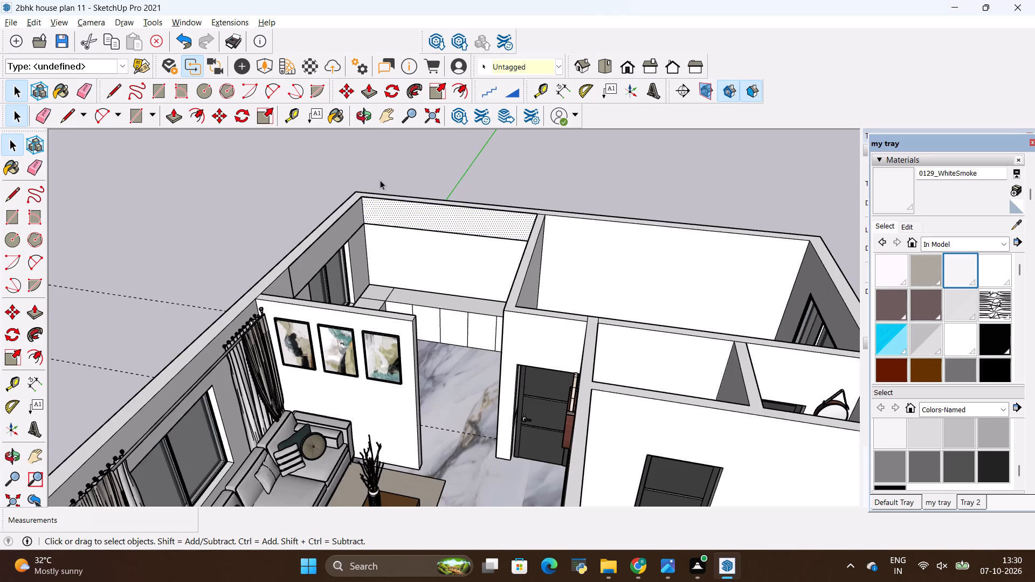
scroll(380, 180, "up", 3)
left_click(265, 310)
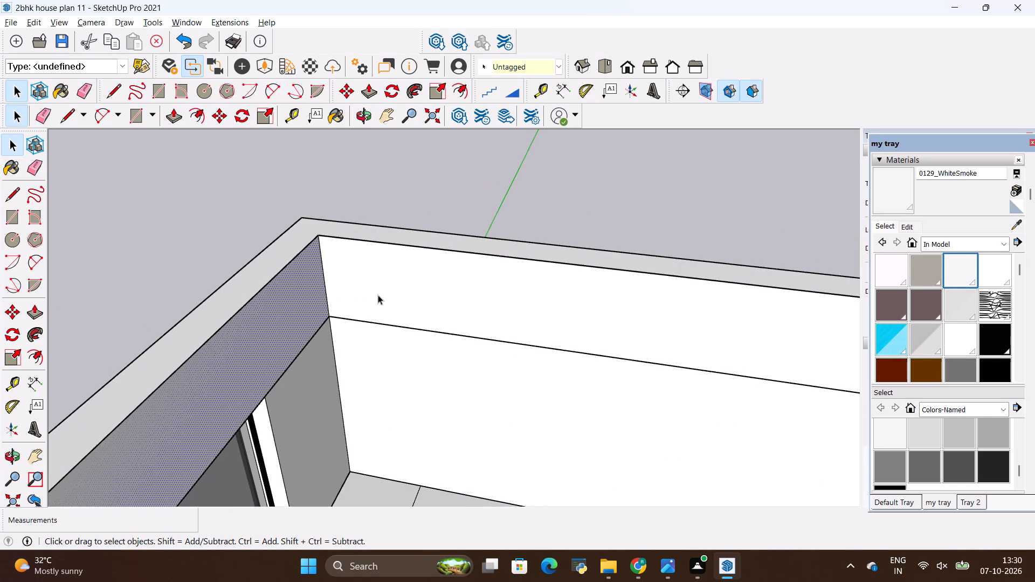
scroll(370, 267, "down", 5)
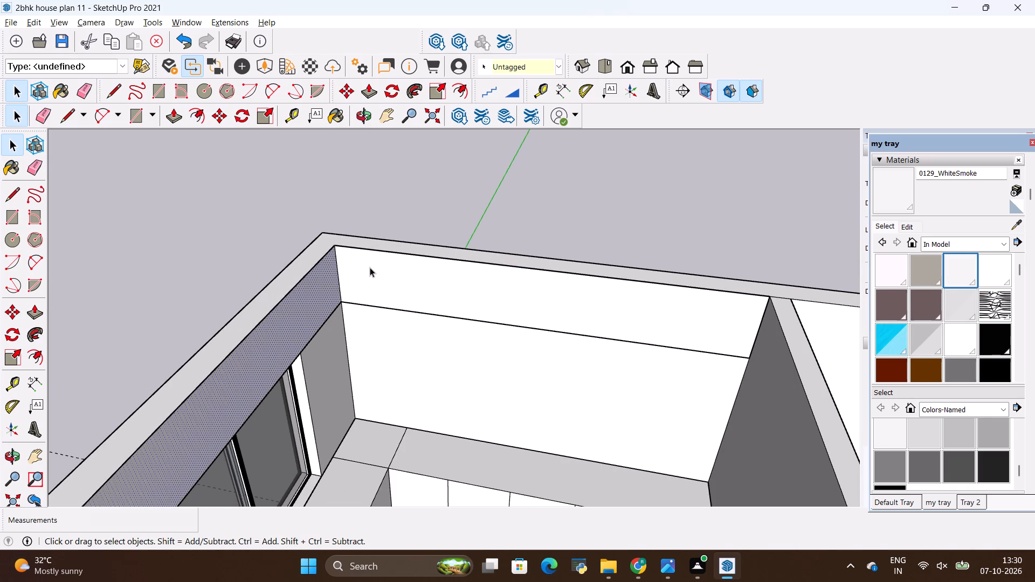
key("p")
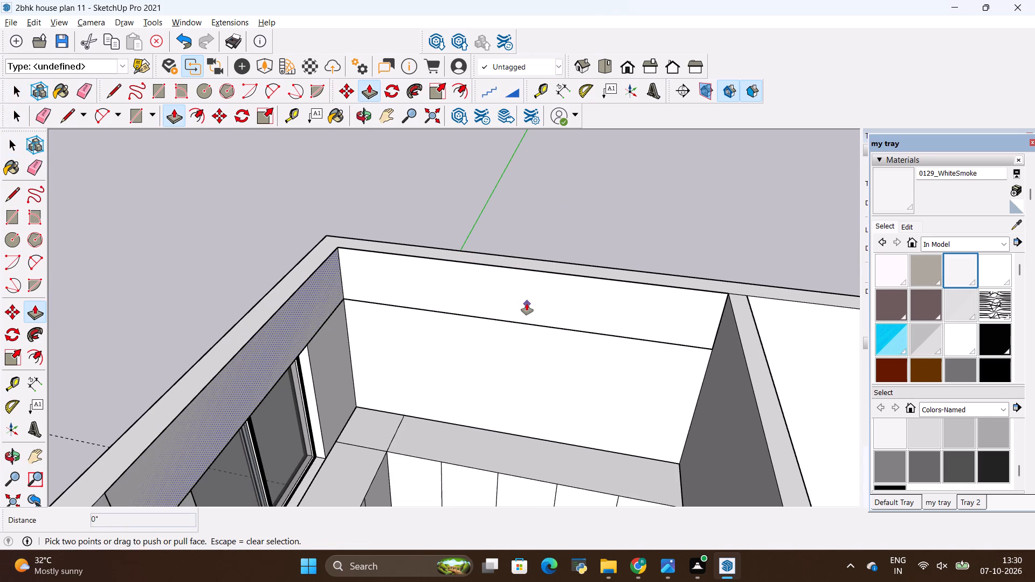
left_click(527, 303)
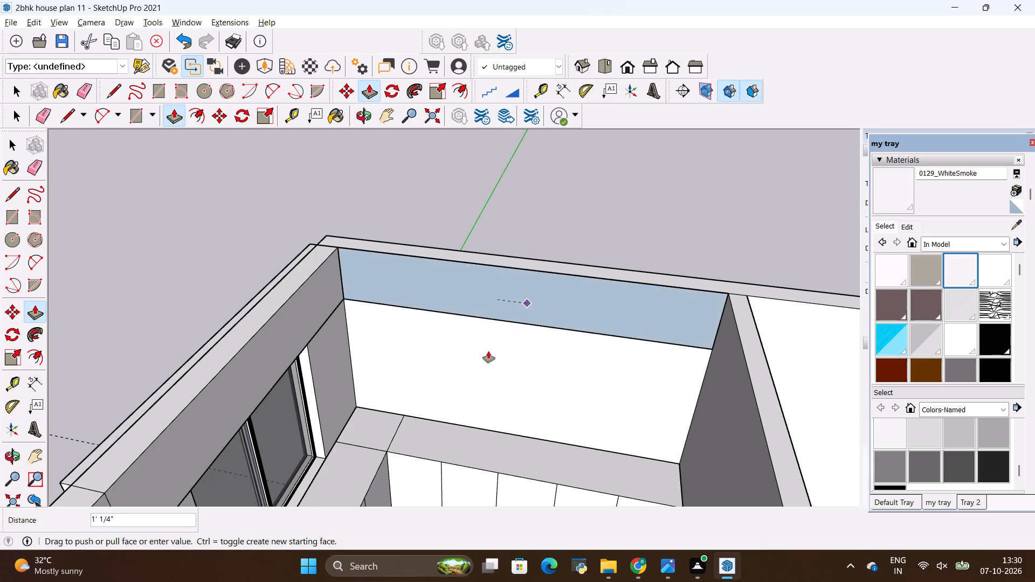
key("Escape")
left_click(555, 305)
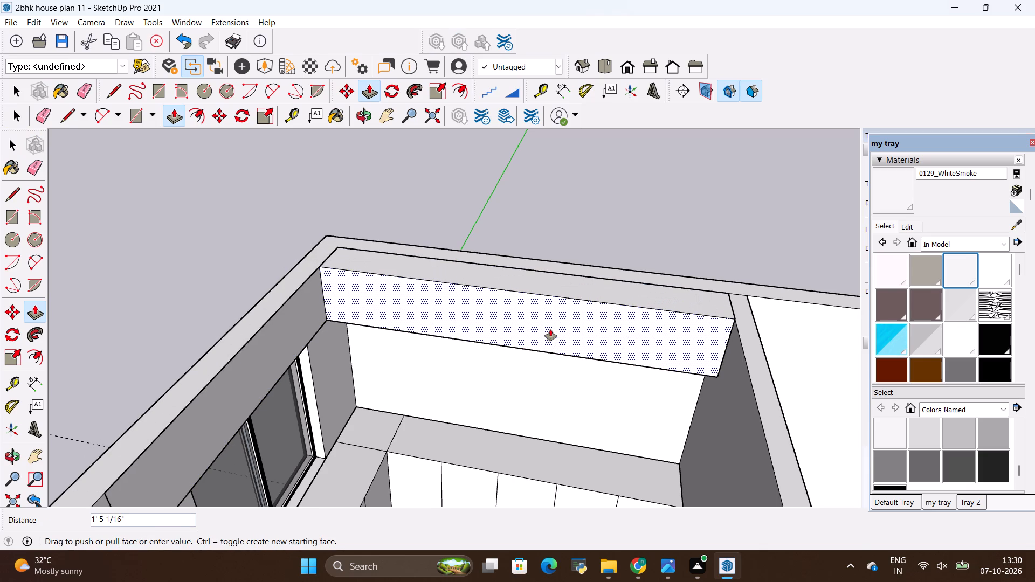
key("BackSpace")
type("18")
key("shift+quotedbl")
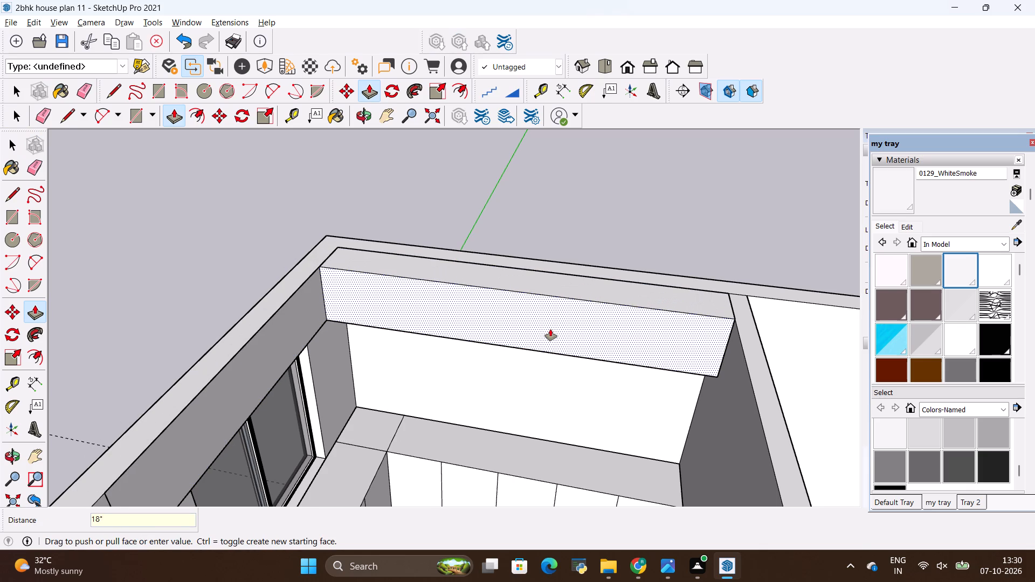
key("Return")
Push/Pull the upper band on the window wall outward by 18".
left_click(303, 329)
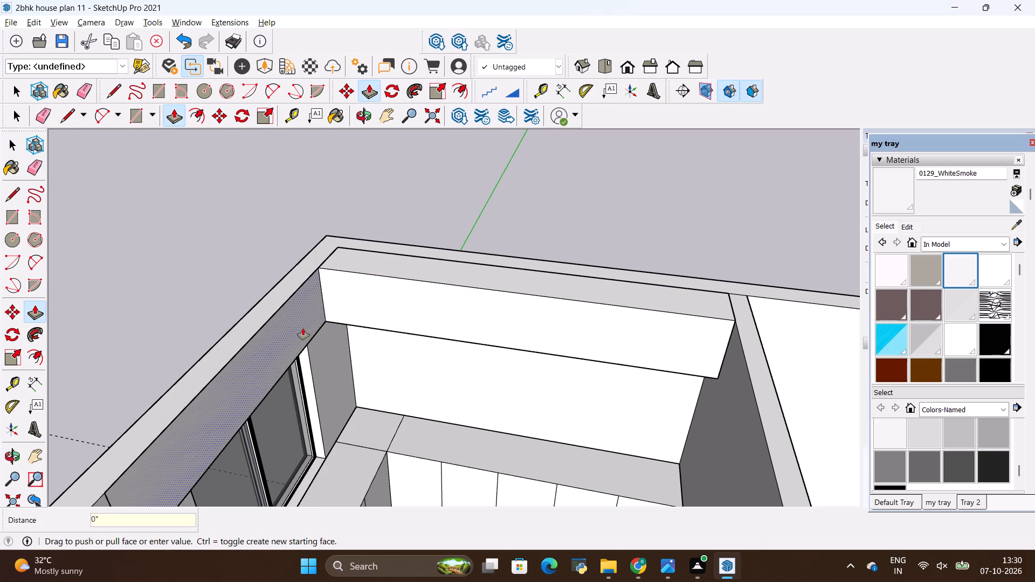
key("BackSpace")
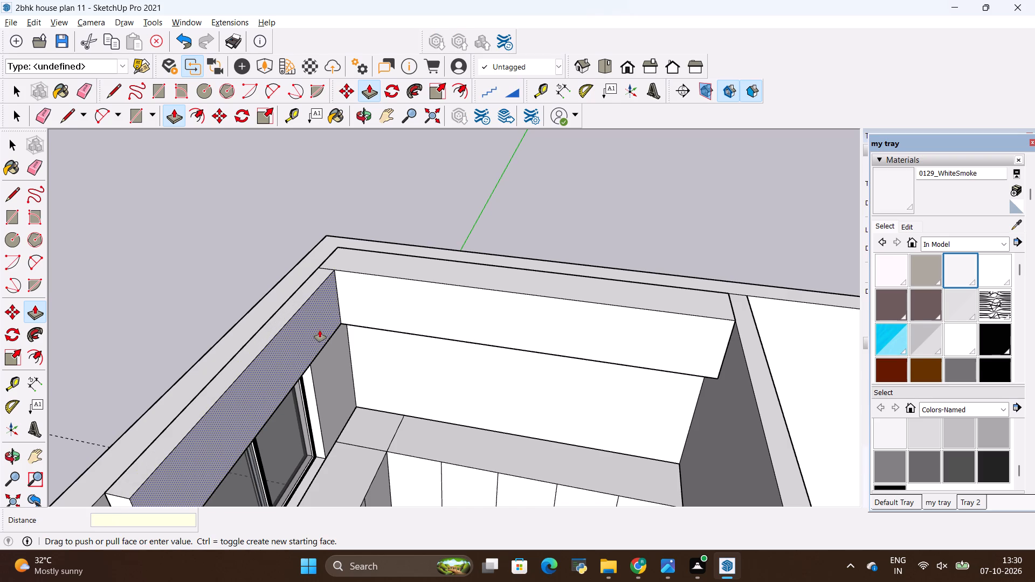
type("18")
key("shift+quotedbl")
key("Return")
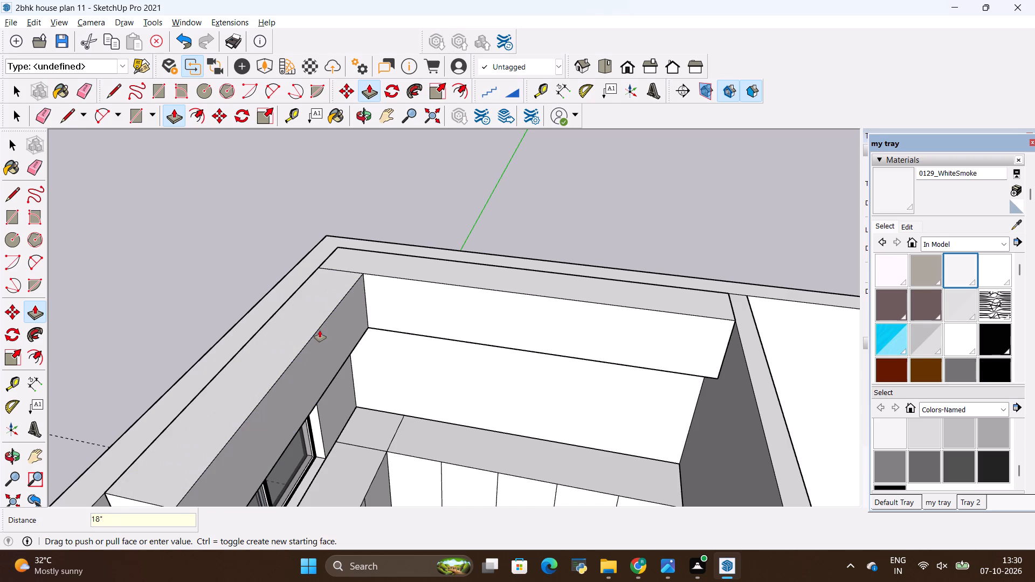
key("space")
left_click(236, 233)
Review the two overhead units and the adjoining furnished living room from several angles.
scroll(475, 246, "down", 2)
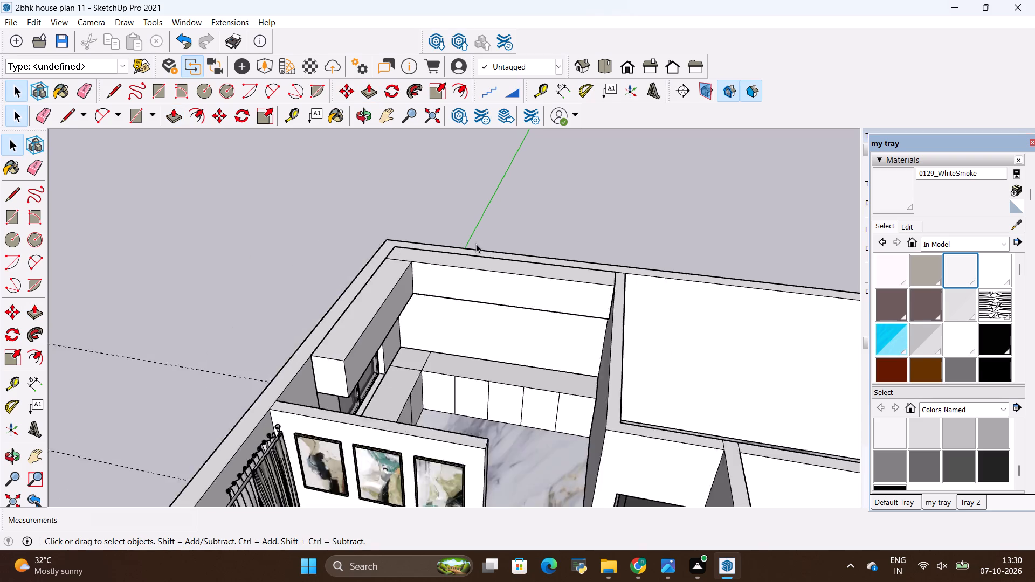
scroll(476, 244, "down", 3)
middle_click_drag(636, 259, 362, 317)
scroll(454, 221, "up", 3)
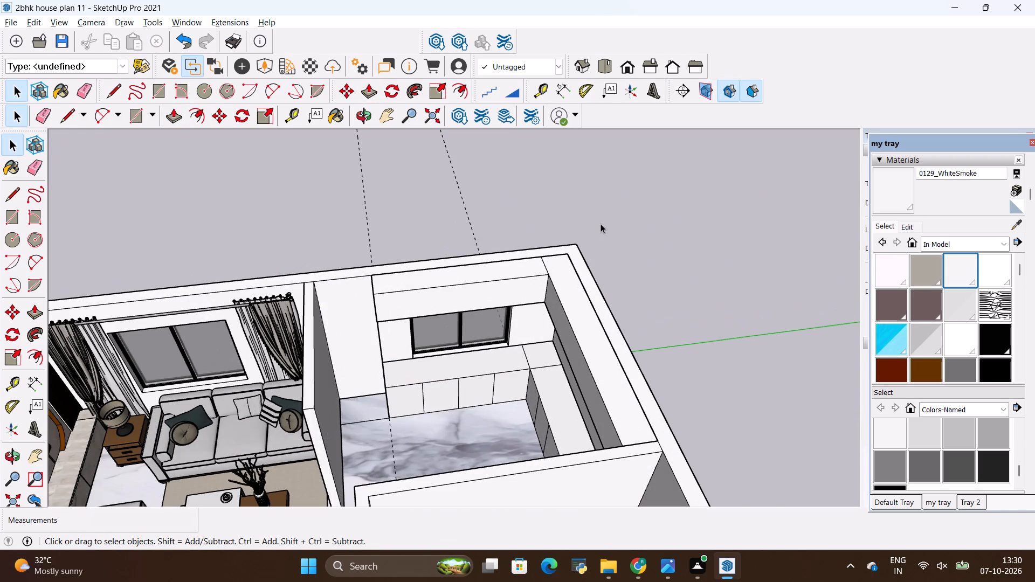
key("space")
left_click(603, 224)
middle_click_drag(360, 352, 559, 360)
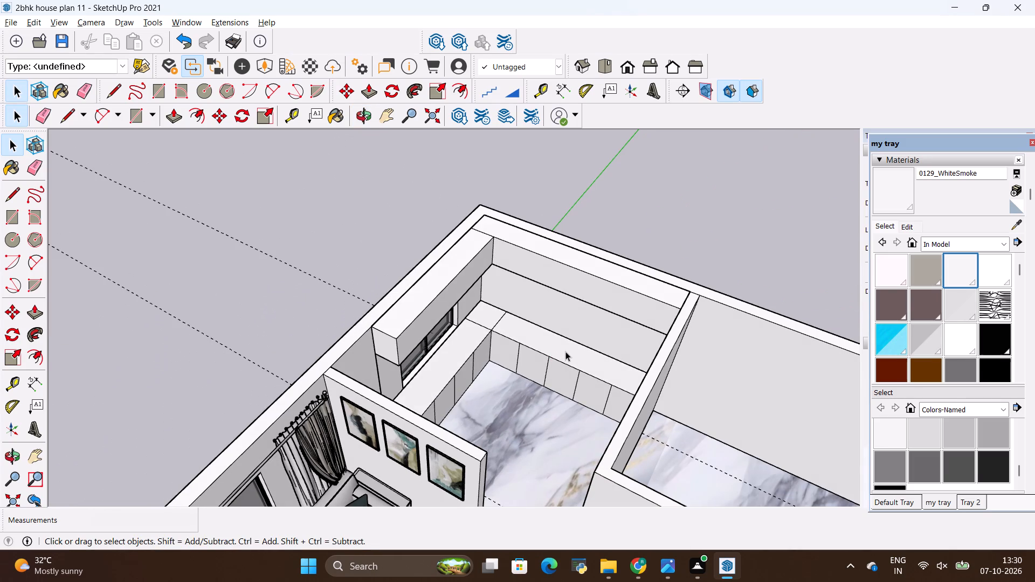
key("space")
left_click(464, 195)
scroll(513, 358, "down", 1)
scroll(481, 363, "up", 7)
scroll(430, 341, "down", 18)
middle_click_drag(657, 337, 263, 344)
scroll(271, 284, "up", 8)
middle_click_drag(548, 430, 487, 456)
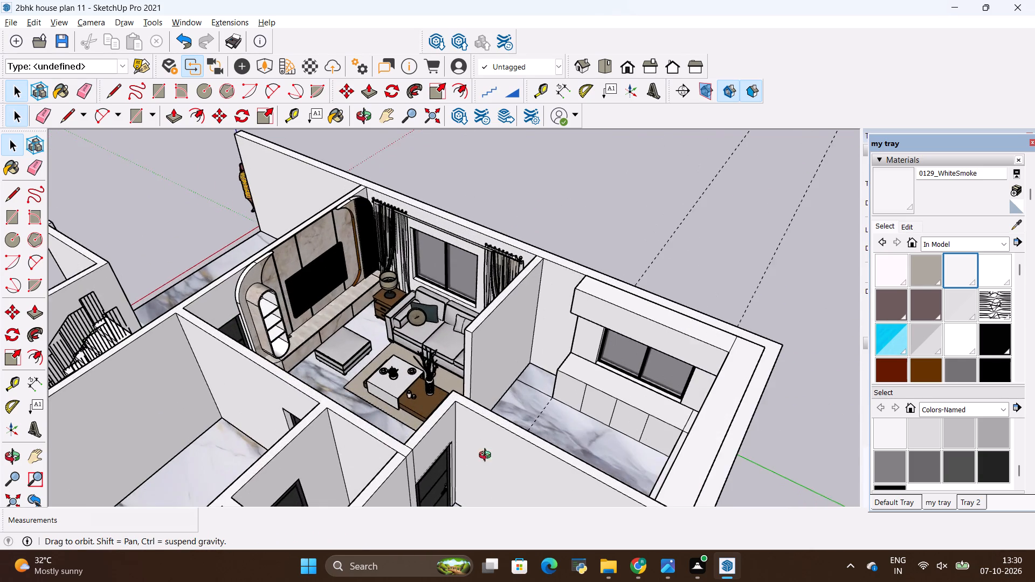
middle_click_drag(487, 456, 403, 441)
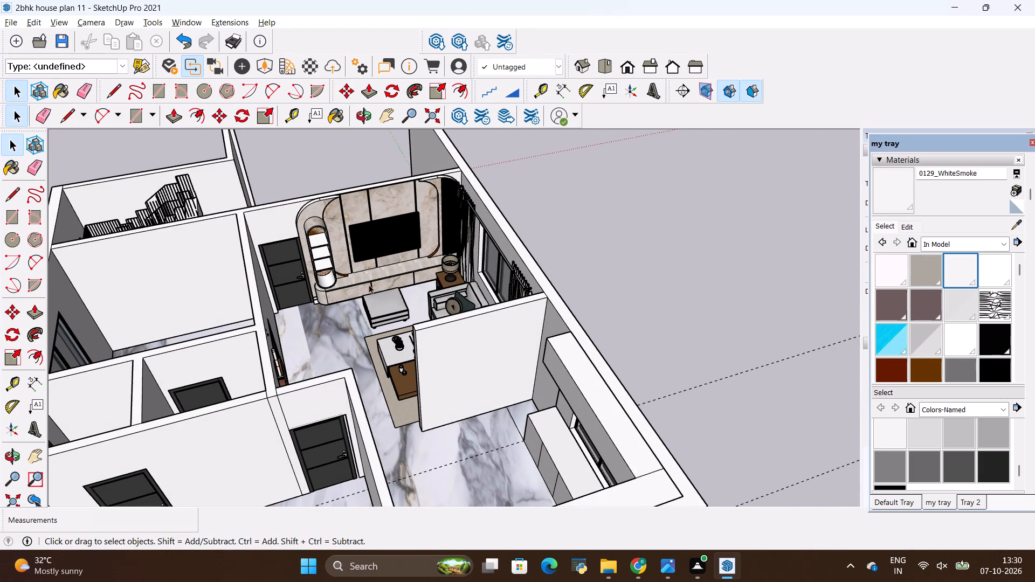
scroll(412, 242, "up", 4)
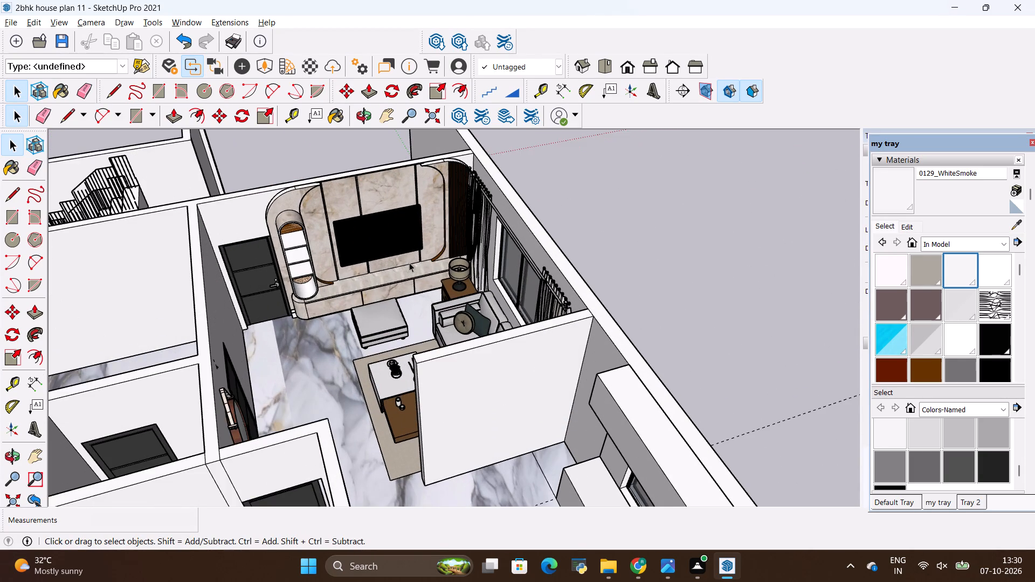
scroll(409, 262, "up", 1)
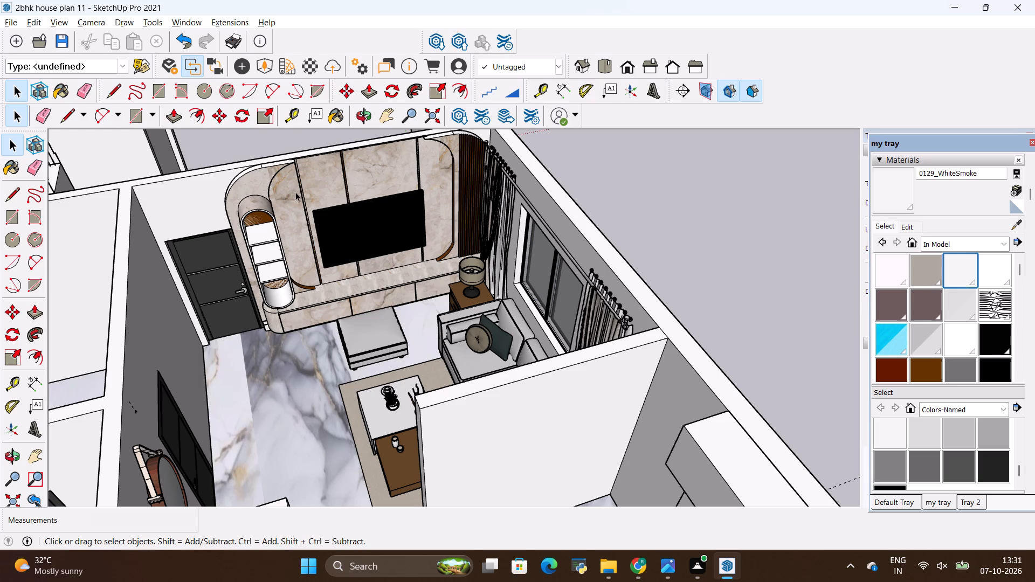
scroll(335, 420, "down", 4)
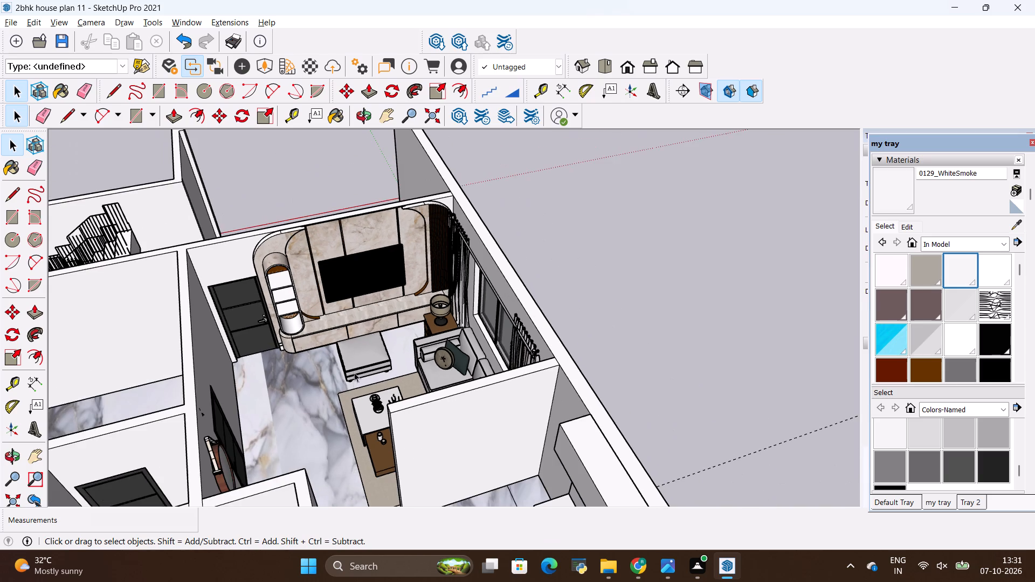
scroll(356, 288, "up", 3)
scroll(403, 347, "down", 3)
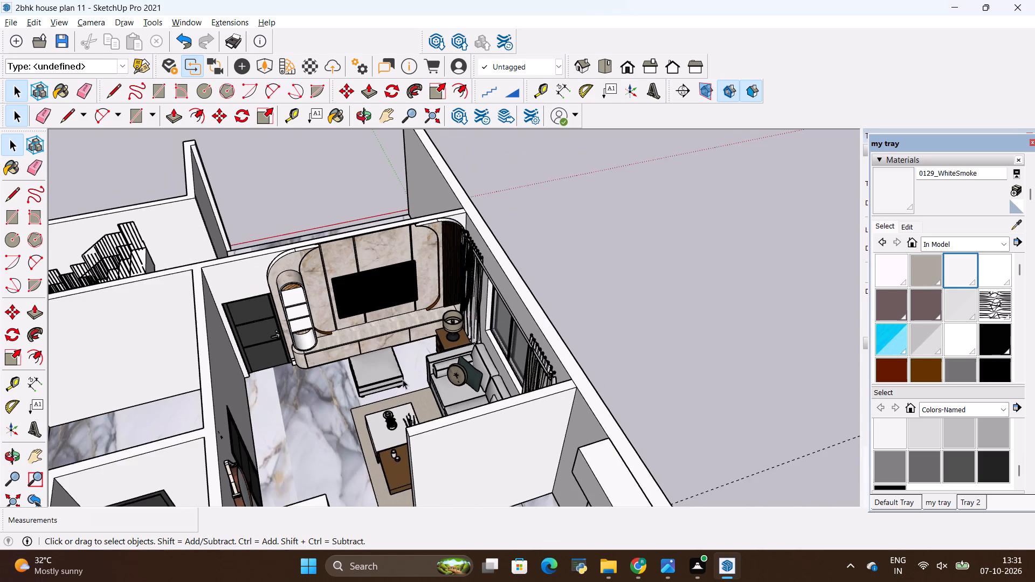
middle_click_drag(406, 394, 702, 371)
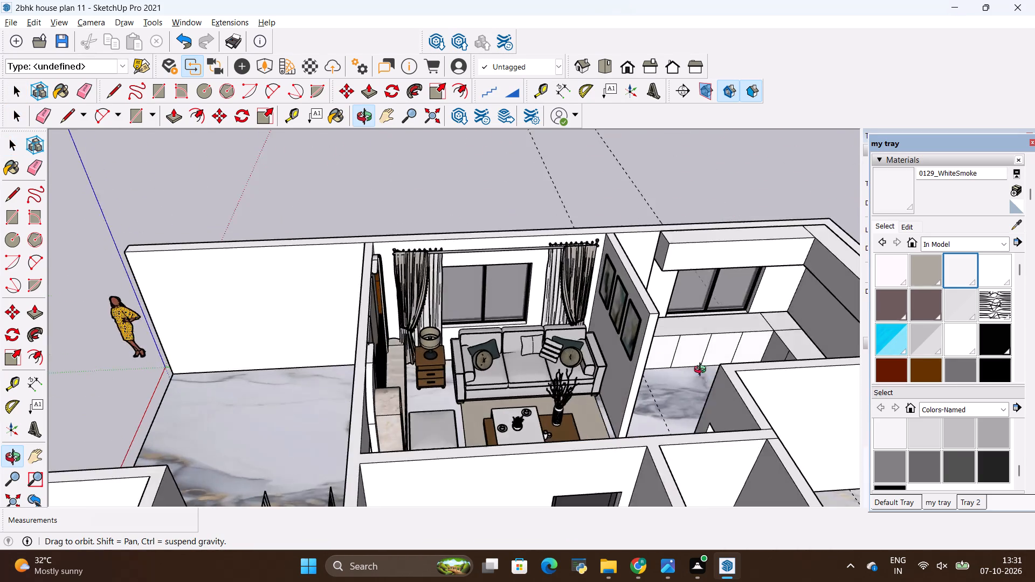
middle_click_drag(702, 371, 355, 322)
scroll(355, 297, "down", 13)
middle_click_drag(259, 362, 416, 433)
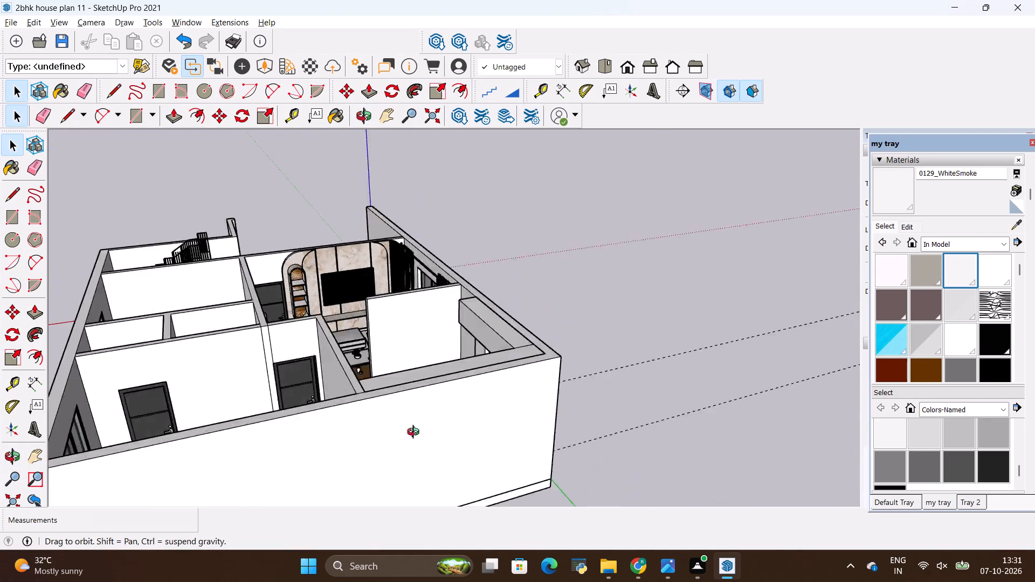
middle_click_drag(416, 433, 638, 356)
scroll(190, 315, "down", 5)
middle_click_drag(361, 379, 425, 448)
Divide the front top edge of the overhead unit above the window into equal segments.
scroll(397, 265, "up", 2)
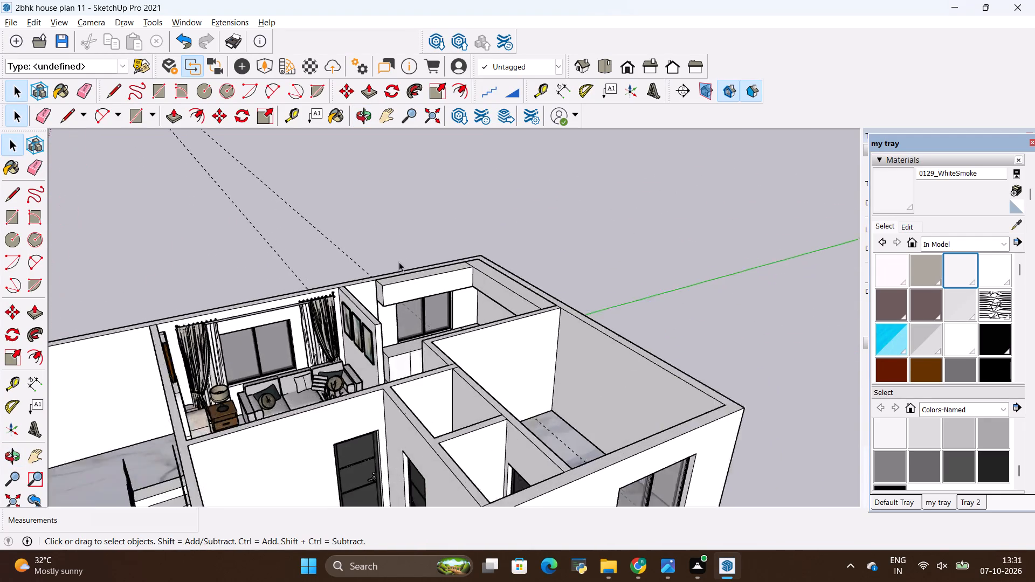
scroll(399, 262, "up", 12)
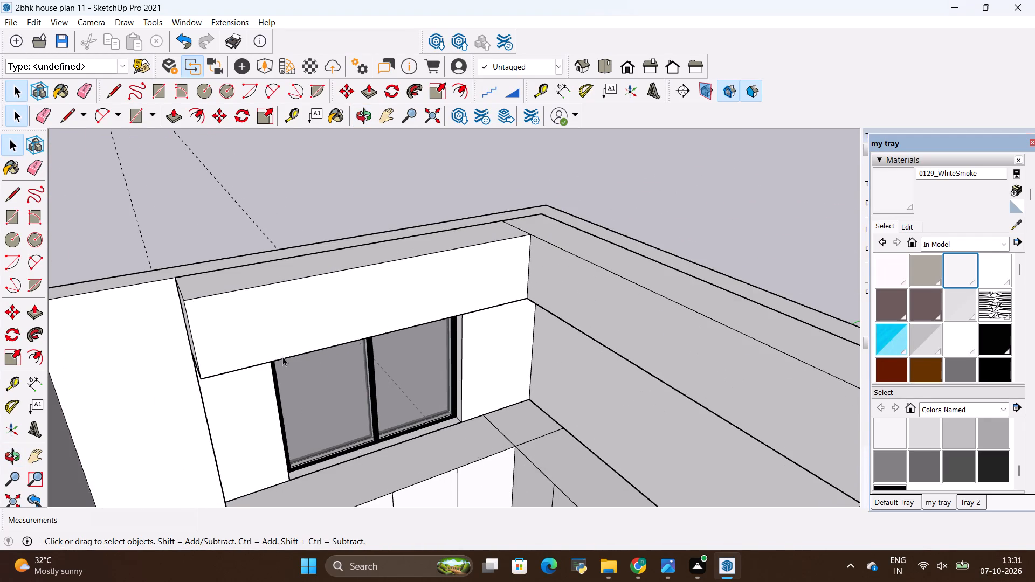
left_click(245, 366)
right_click(245, 366)
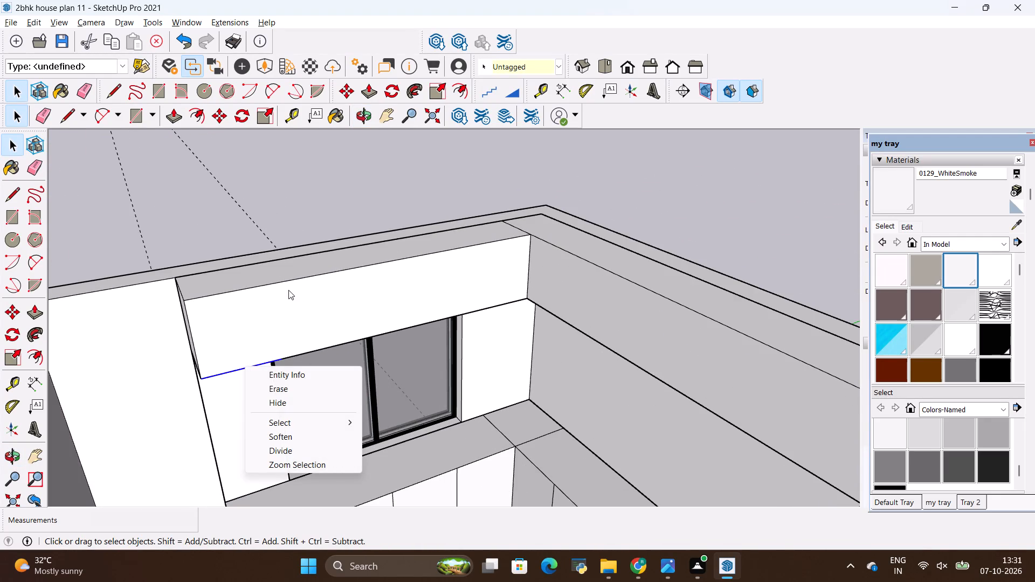
left_click(288, 290)
left_click(299, 278)
right_click(299, 278)
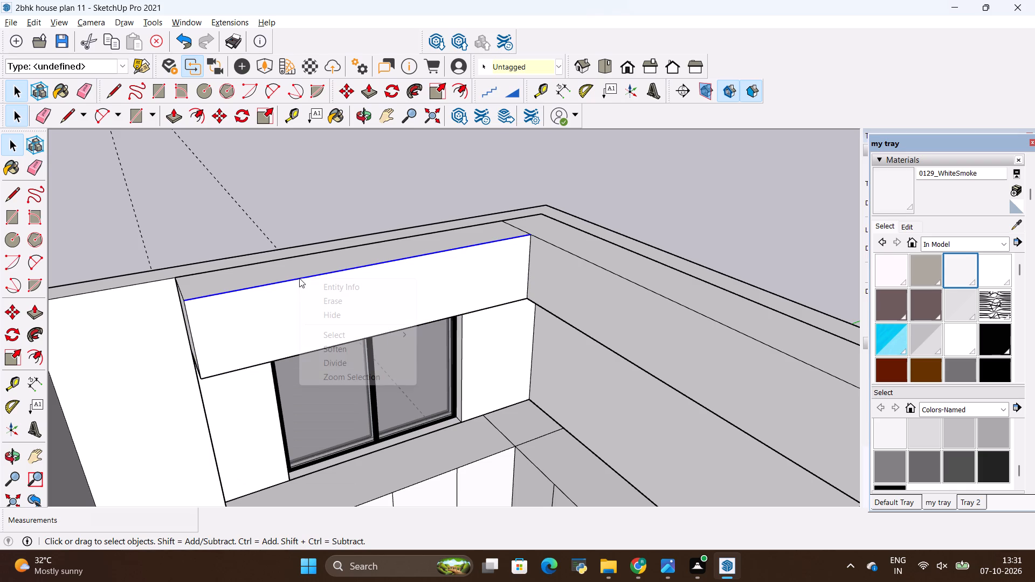
left_click(336, 362)
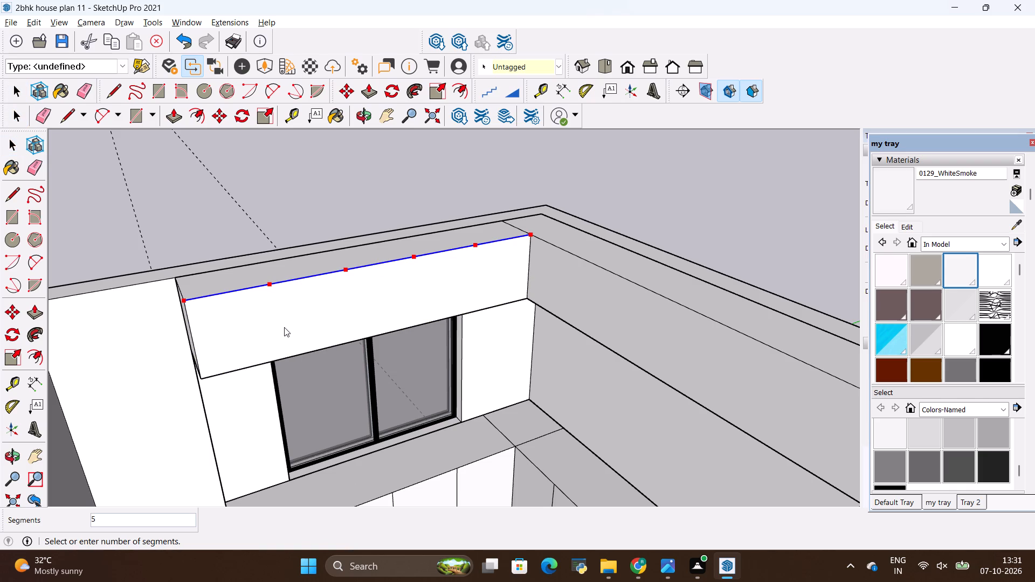
scroll(284, 327, "down", 4)
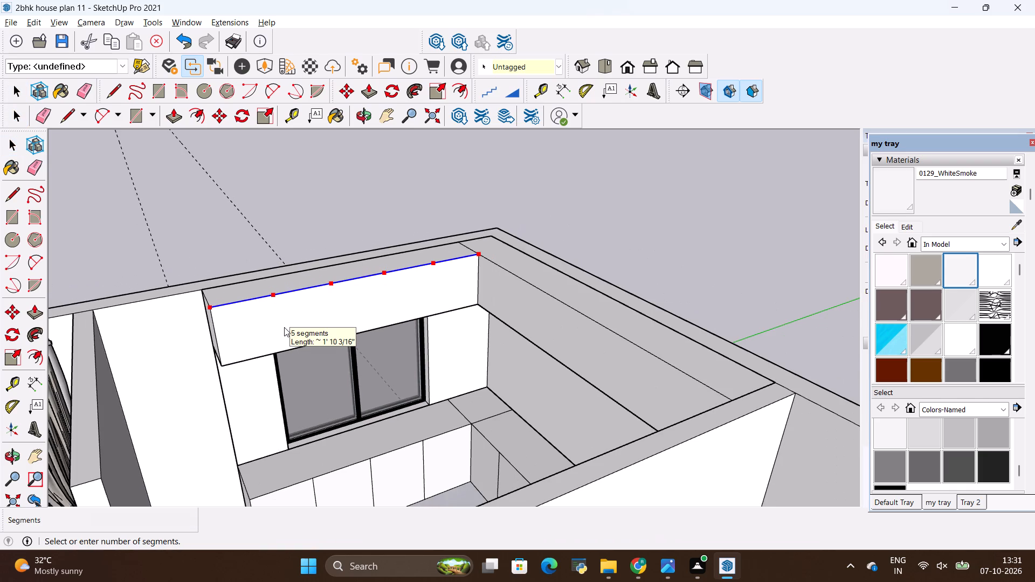
left_click(292, 323)
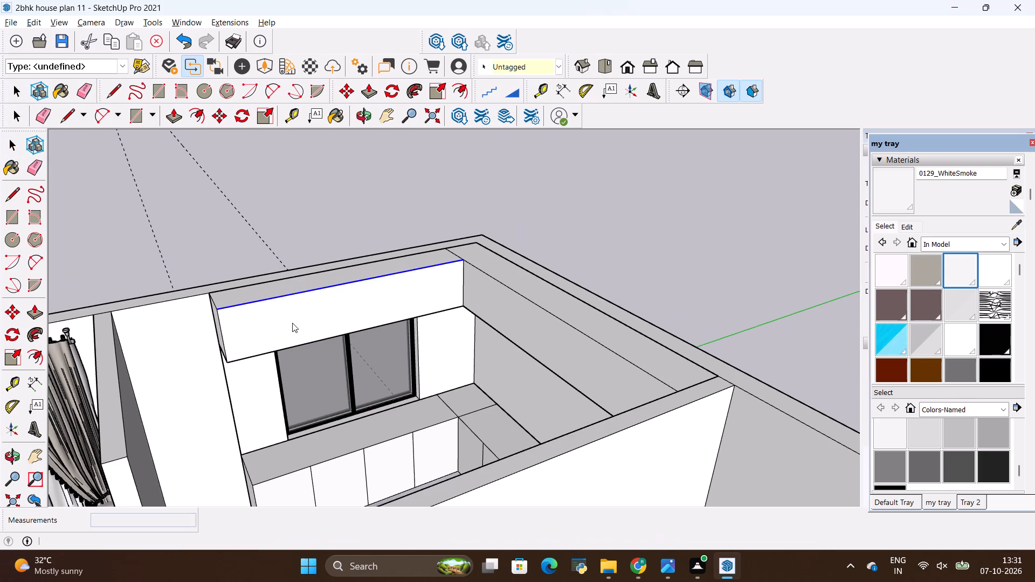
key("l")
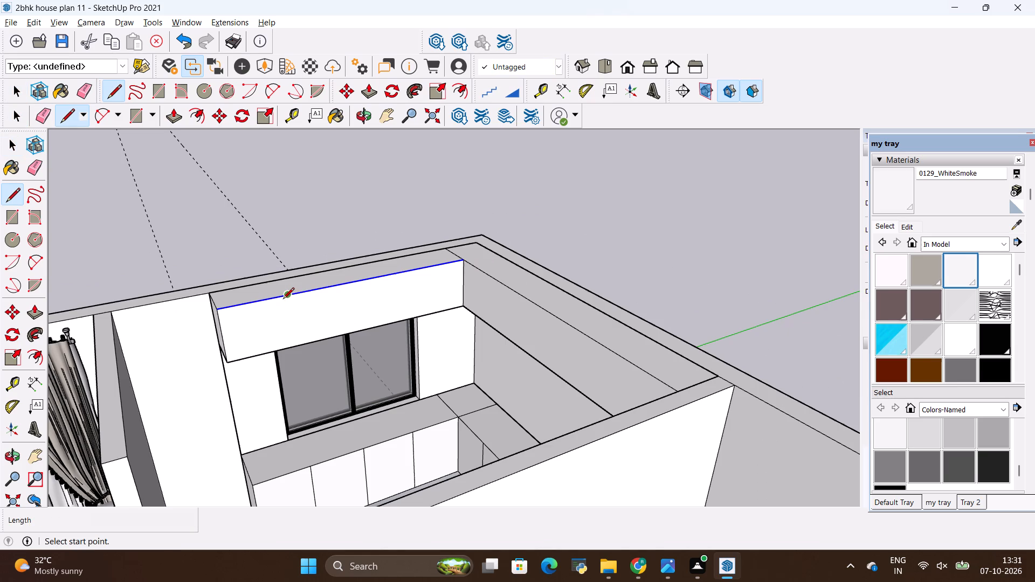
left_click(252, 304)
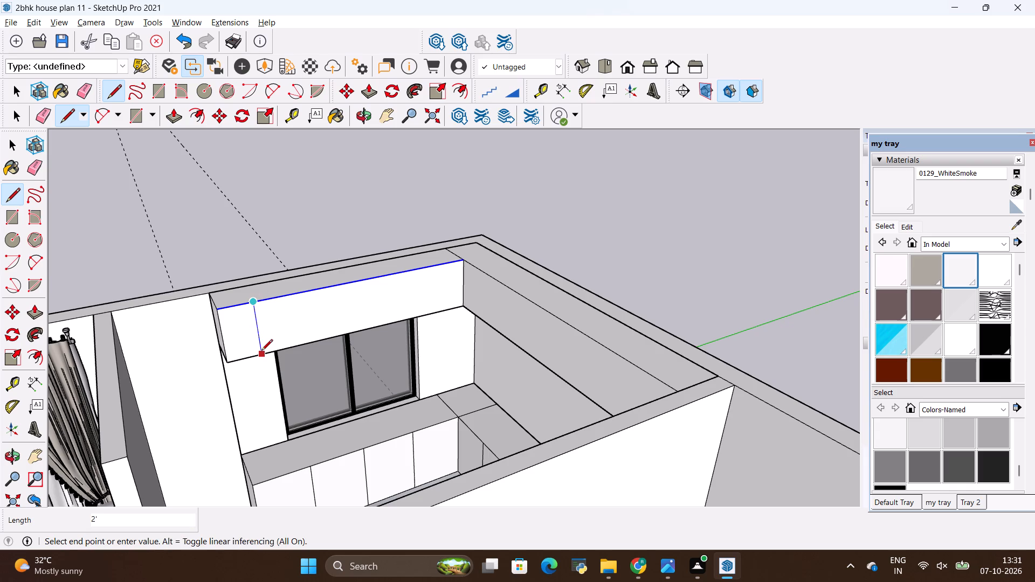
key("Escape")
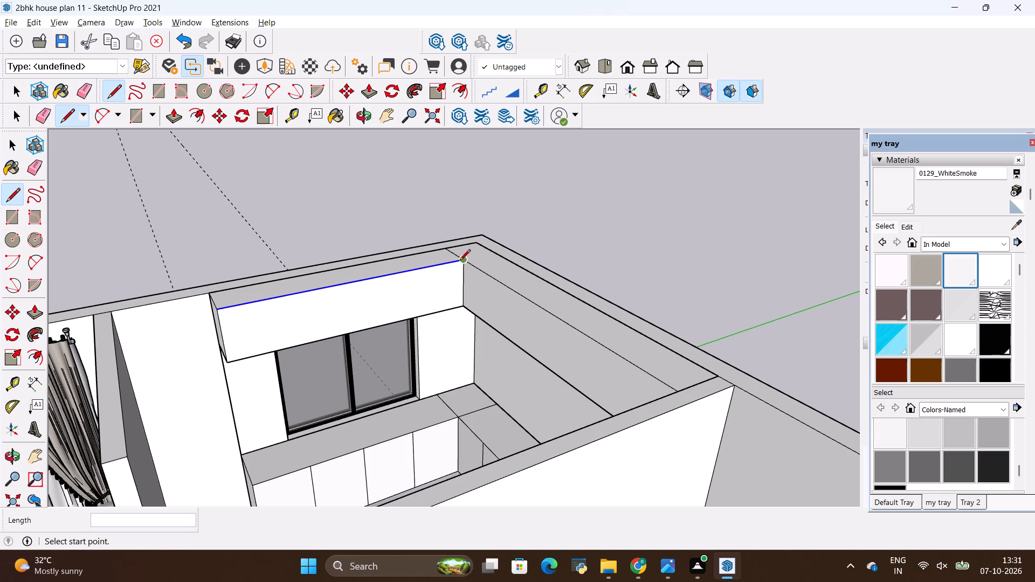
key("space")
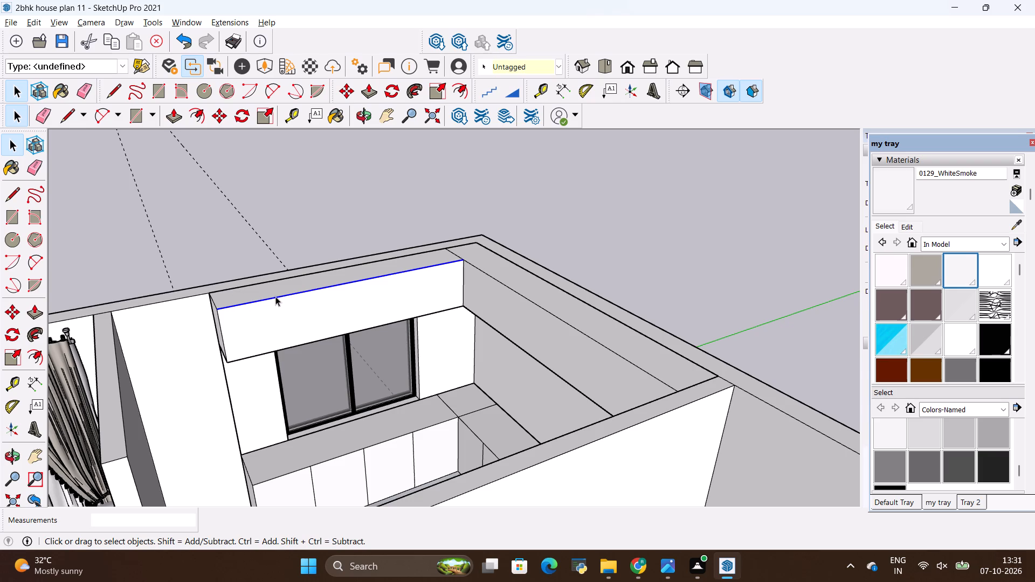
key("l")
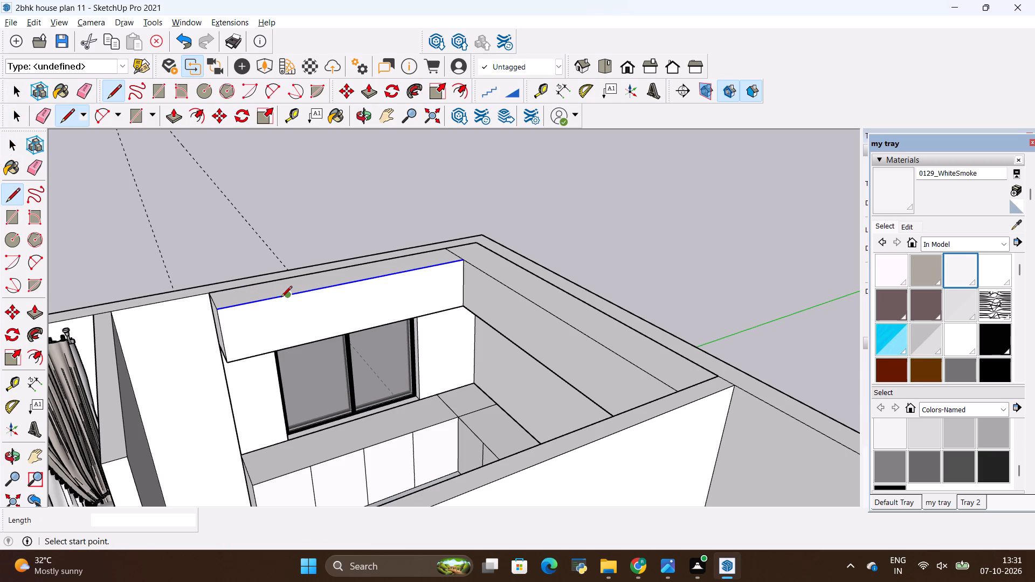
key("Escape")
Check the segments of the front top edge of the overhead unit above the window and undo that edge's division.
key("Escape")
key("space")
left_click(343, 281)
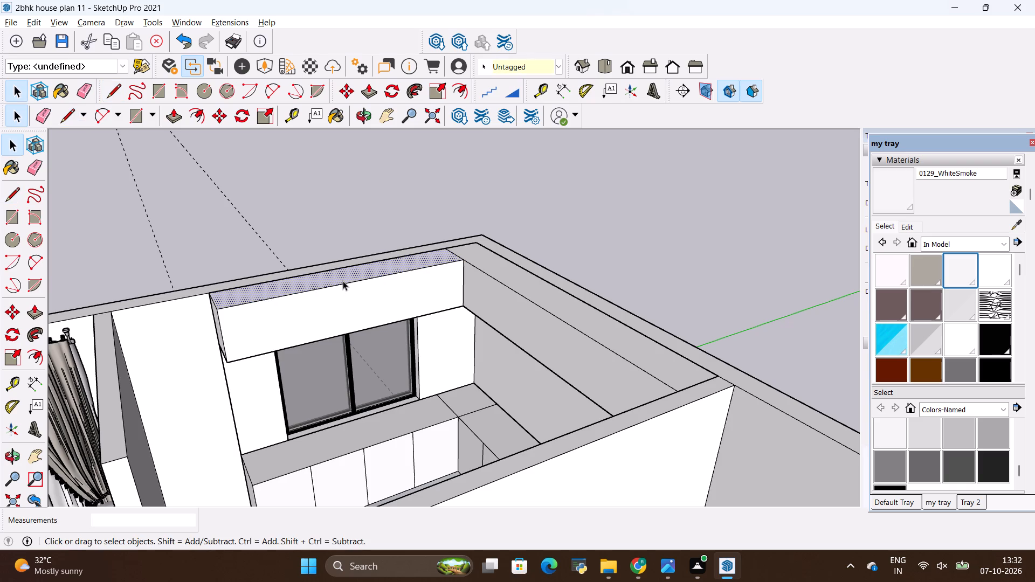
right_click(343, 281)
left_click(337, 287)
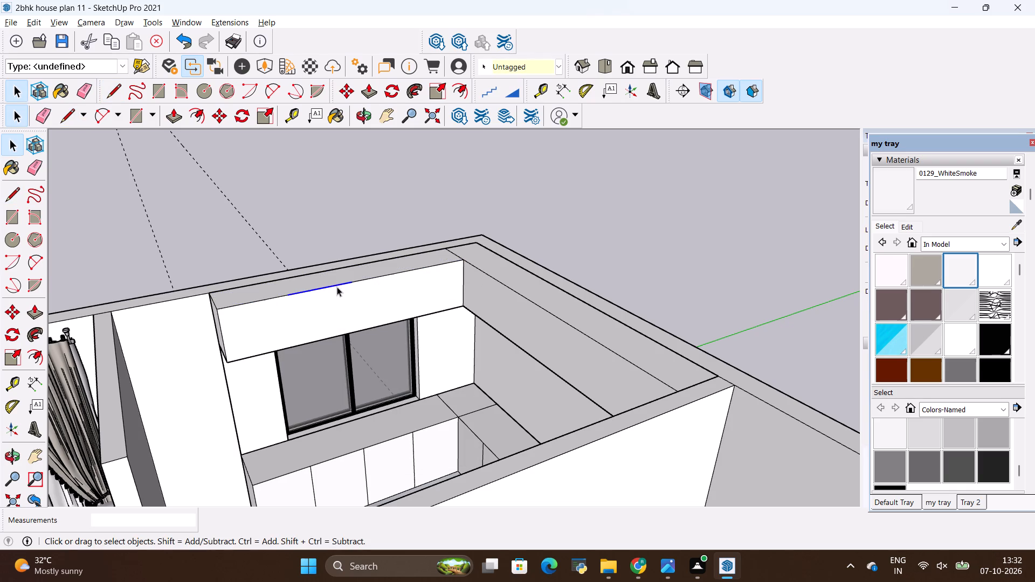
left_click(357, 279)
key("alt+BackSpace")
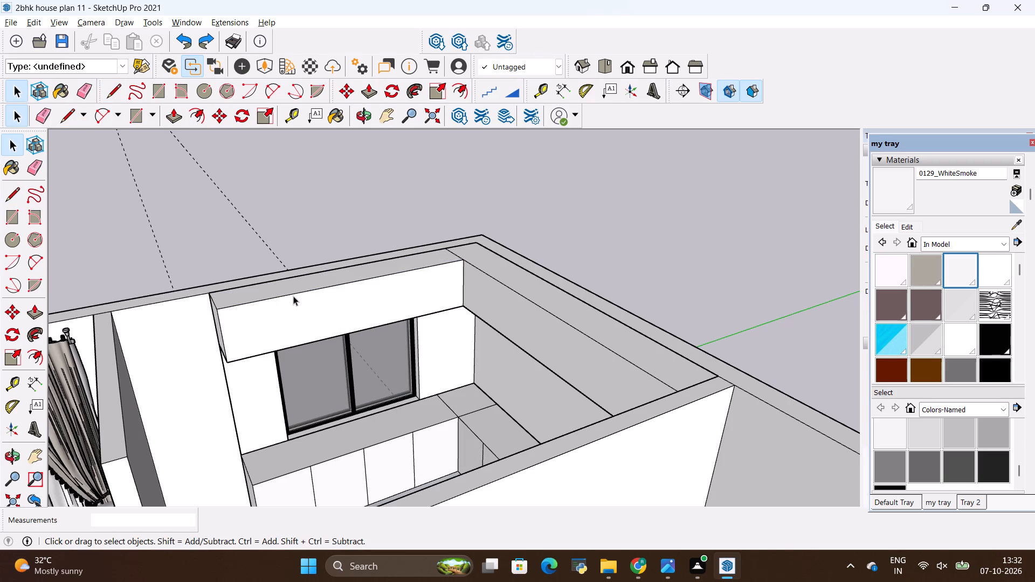
Divide the front top edge of the overhead unit above the window into 5 equal segments.
left_click(296, 294)
right_click(298, 294)
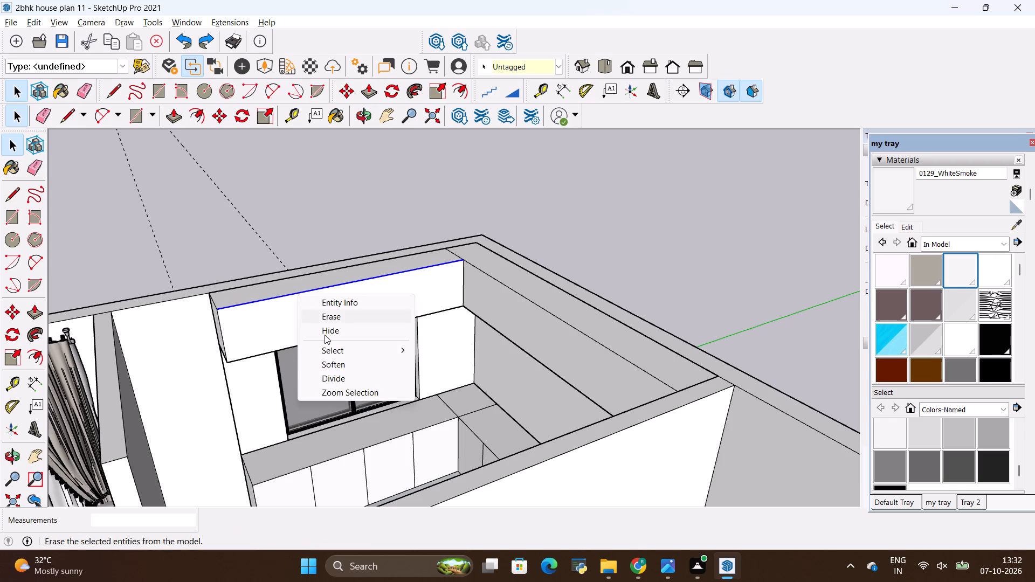
left_click(339, 378)
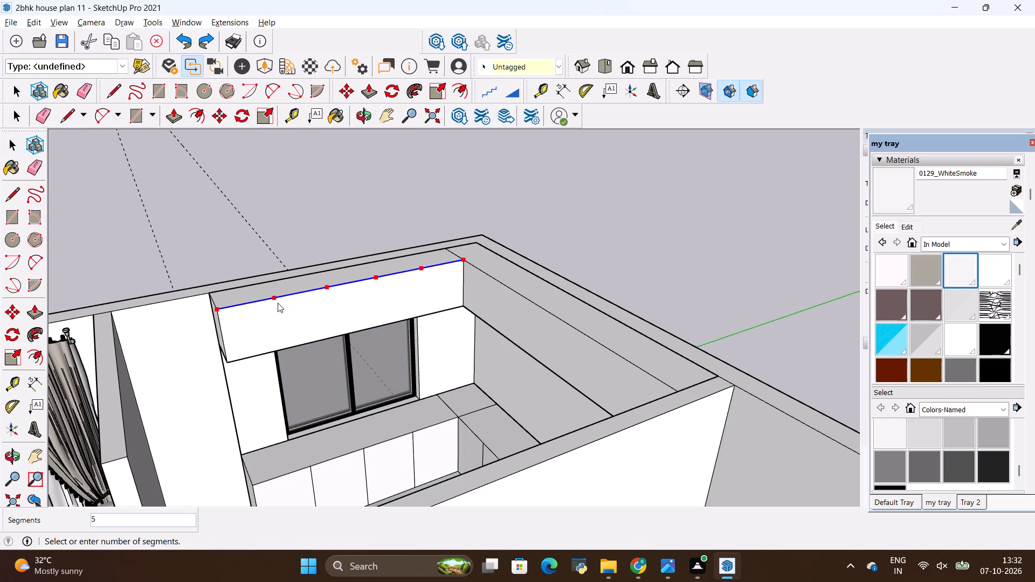
left_click(278, 303)
Draw four 2' vertical lines from the division points down the front of the overhead unit above the window, forming five panels.
key("l")
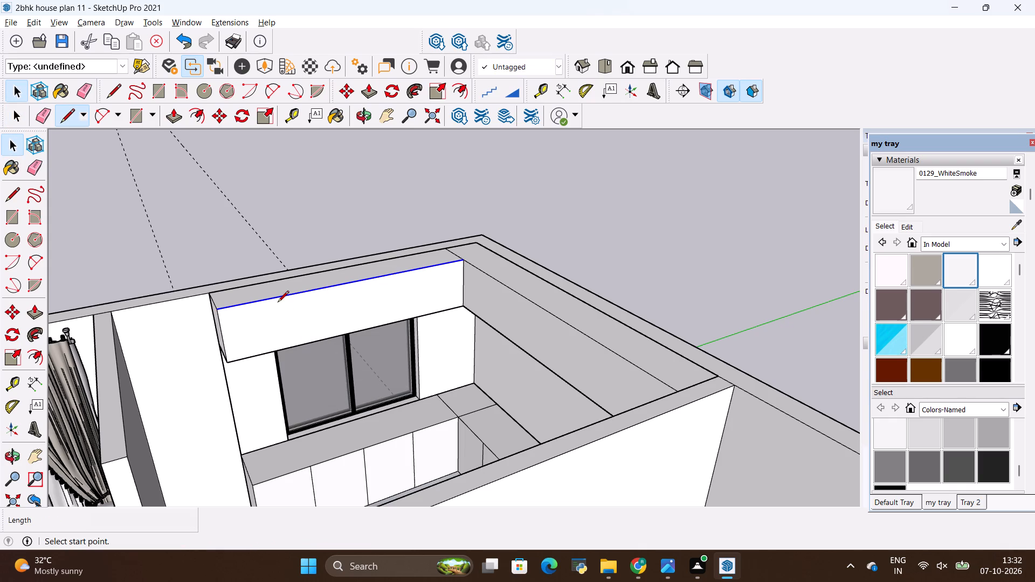
left_click(270, 297)
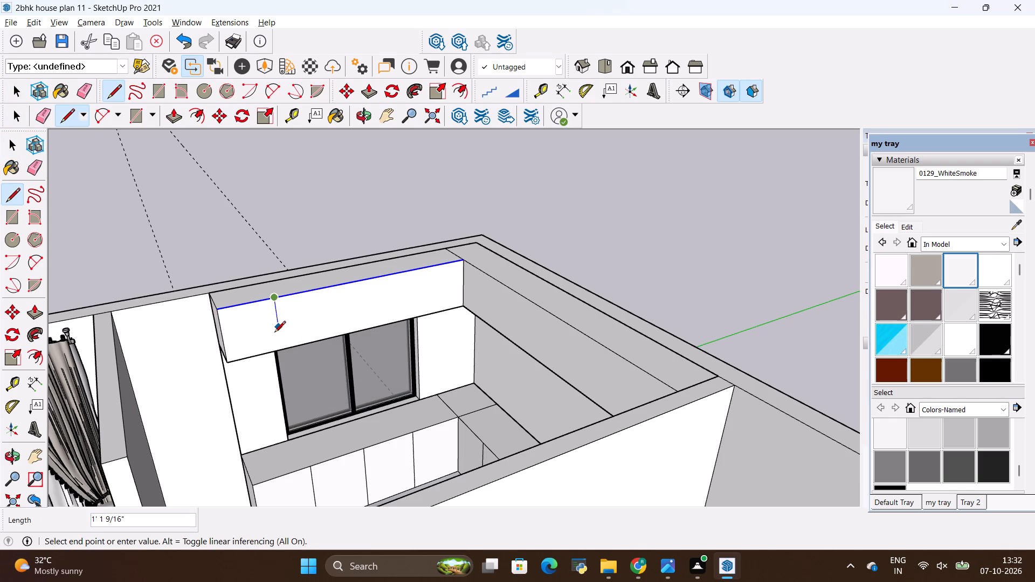
left_click(277, 350)
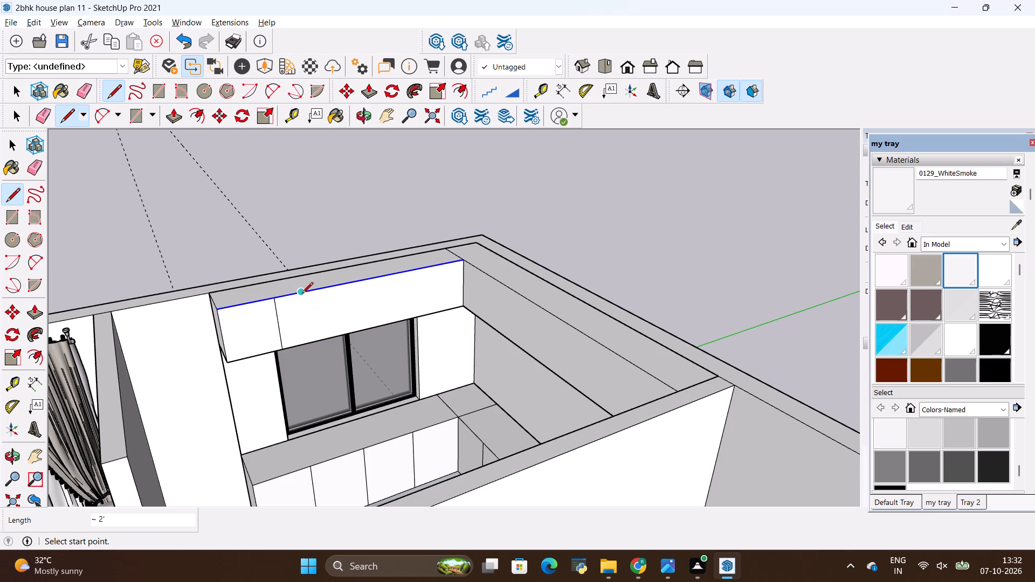
left_click(322, 289)
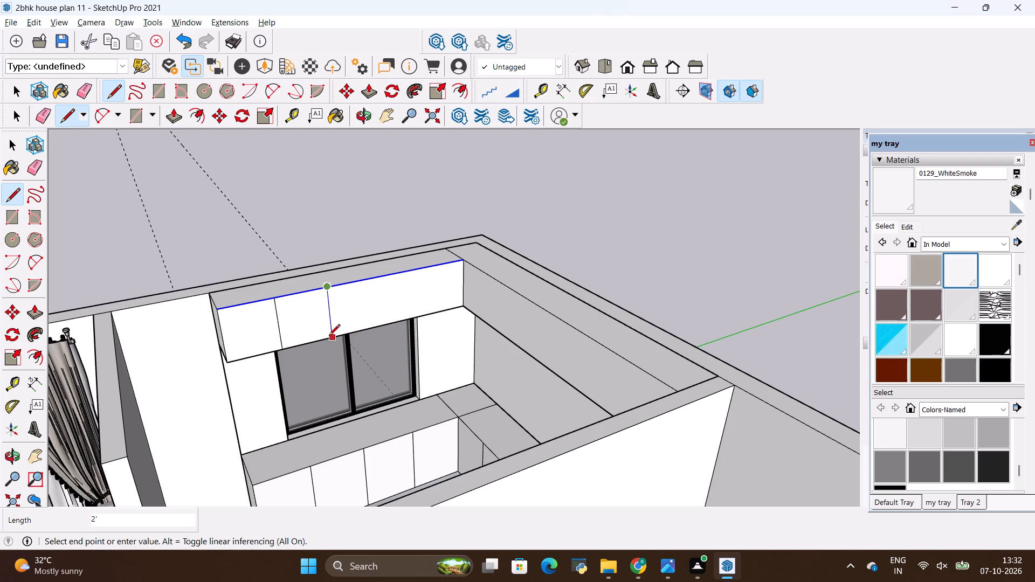
left_click(329, 337)
left_click(374, 281)
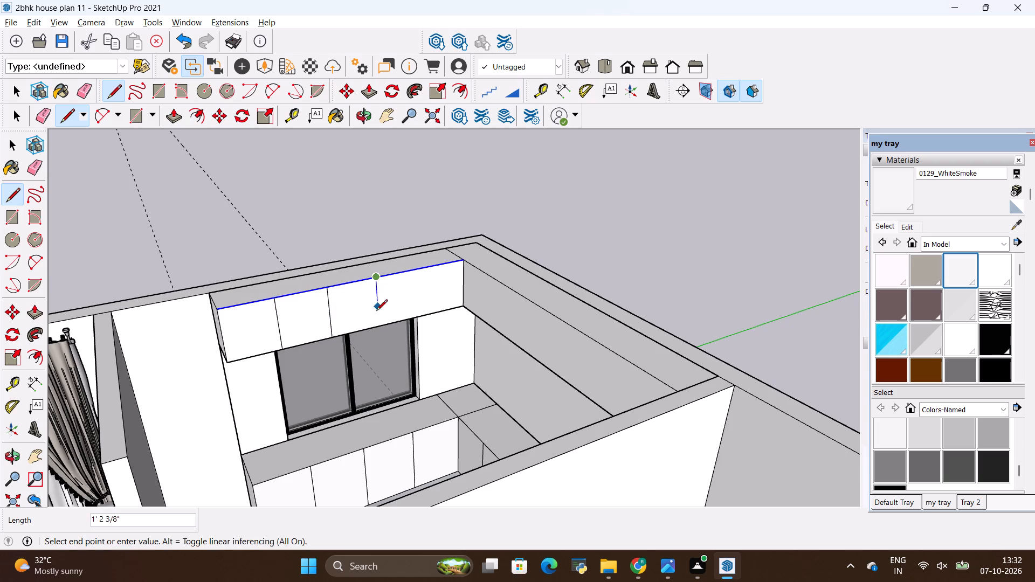
left_click(379, 326)
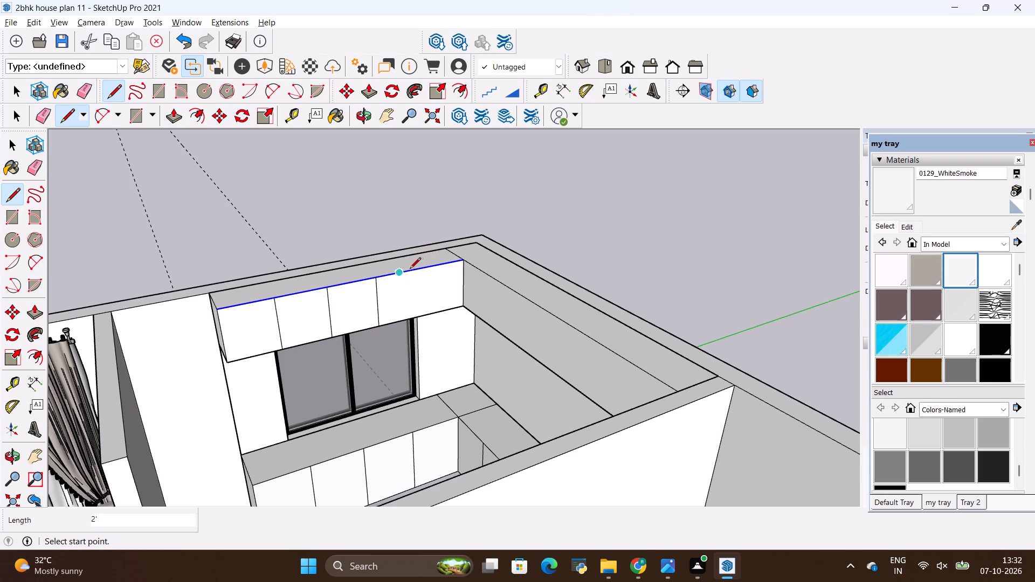
left_click(422, 269)
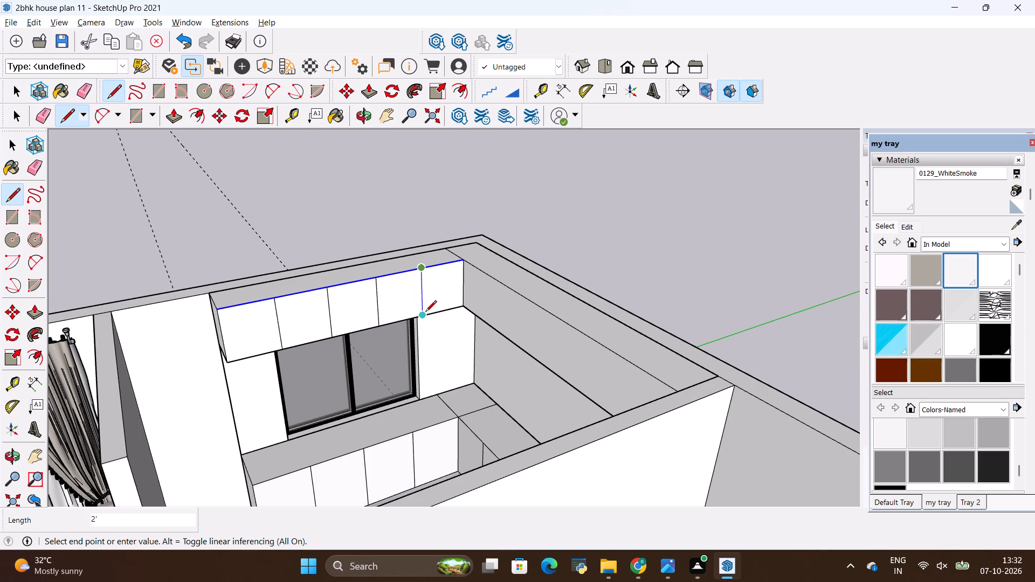
left_click(425, 314)
Divide the front top edge of the overhead unit on the adjoining wall into 6 equal segments.
scroll(460, 235, "down", 5)
middle_click_drag(330, 351, 362, 405)
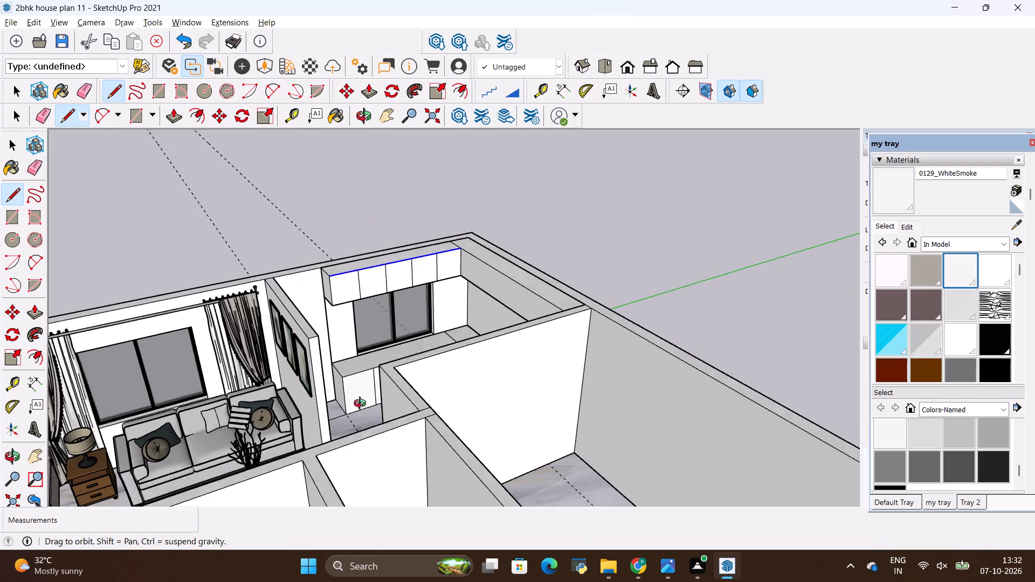
middle_click_drag(362, 405, 510, 390)
key("space")
scroll(459, 239, "up", 6)
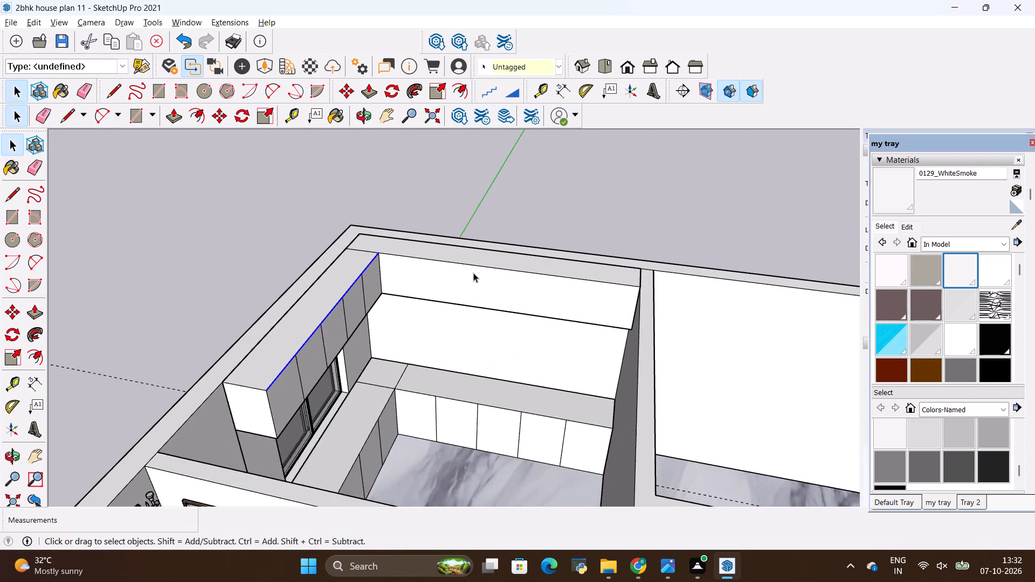
left_click(503, 267)
right_click(503, 266)
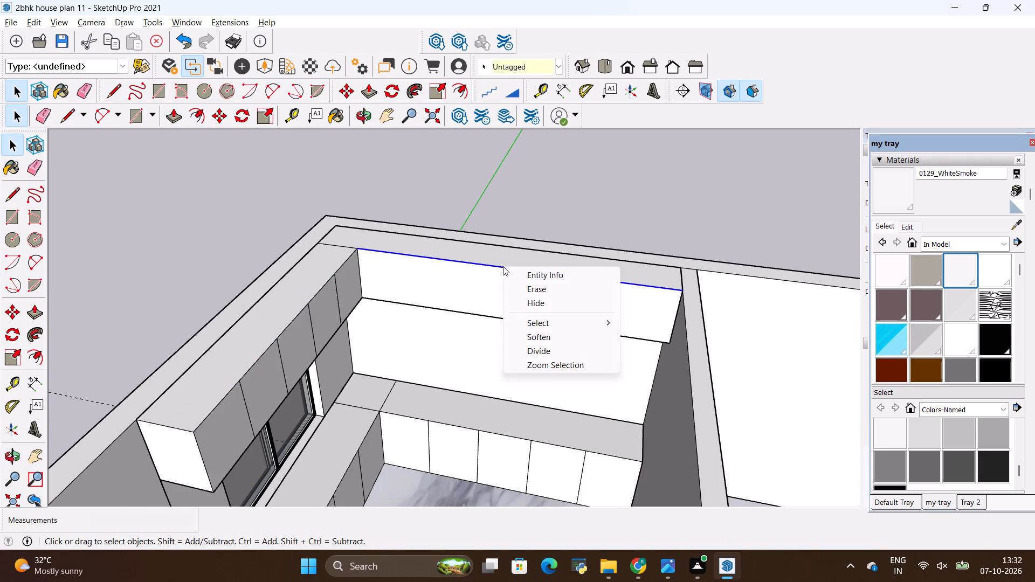
left_click(530, 349)
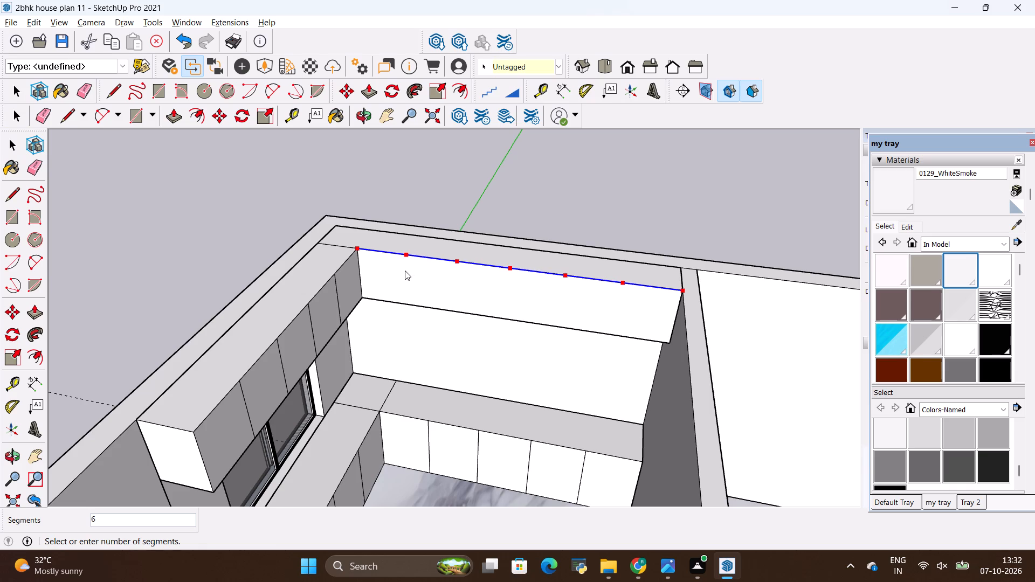
left_click(405, 271)
Draw five 2' vertical lines from the division points down the adjoining overhead unit's front, forming six panels.
key("l")
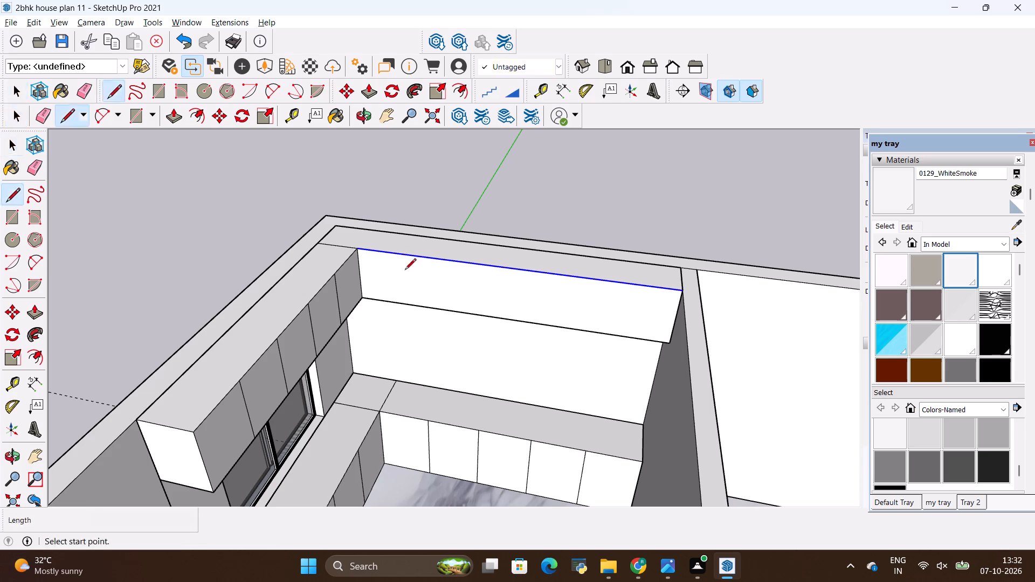
left_click(404, 255)
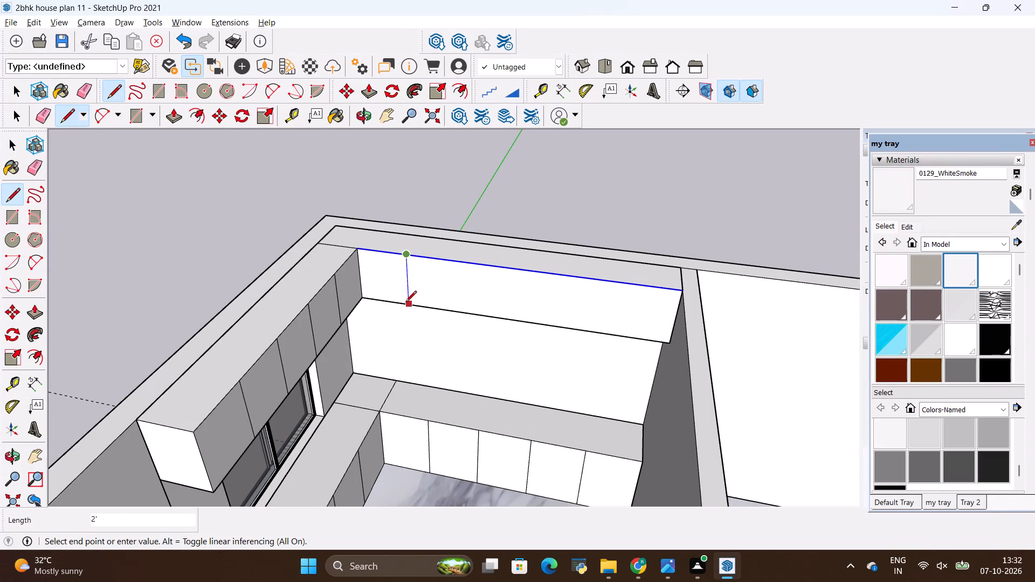
left_click(405, 303)
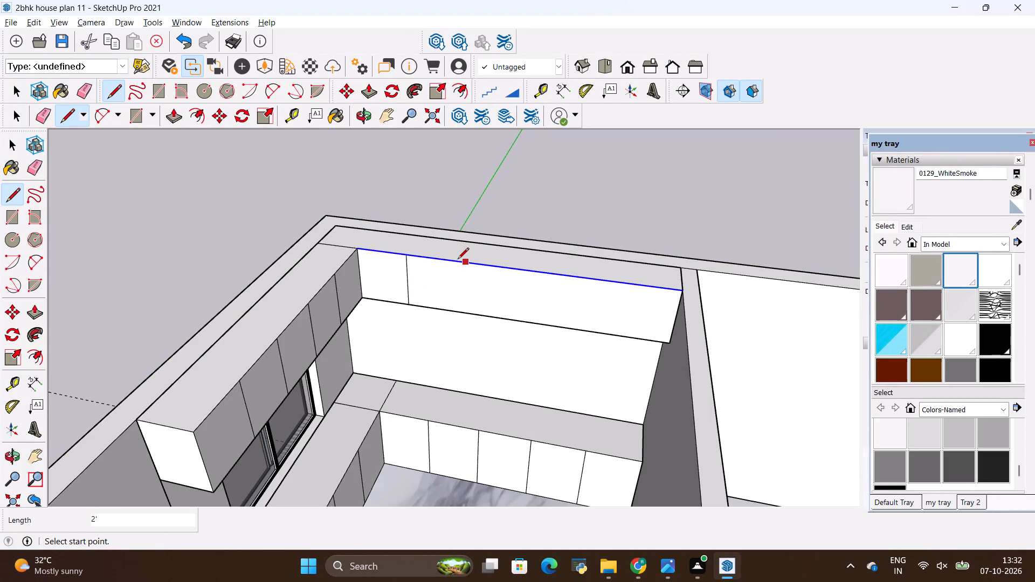
left_click(458, 260)
left_click(458, 308)
left_click(508, 267)
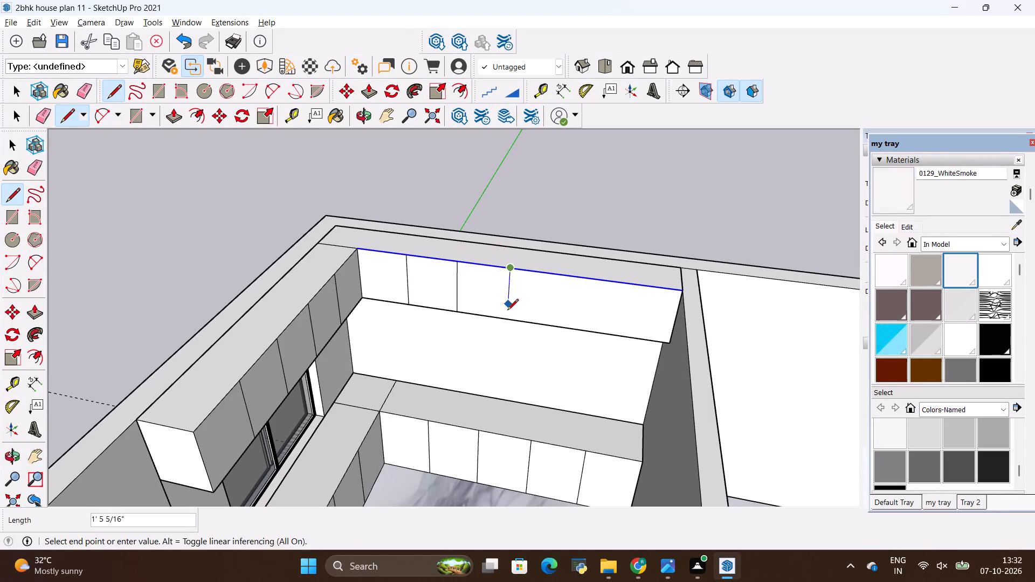
left_click(506, 323)
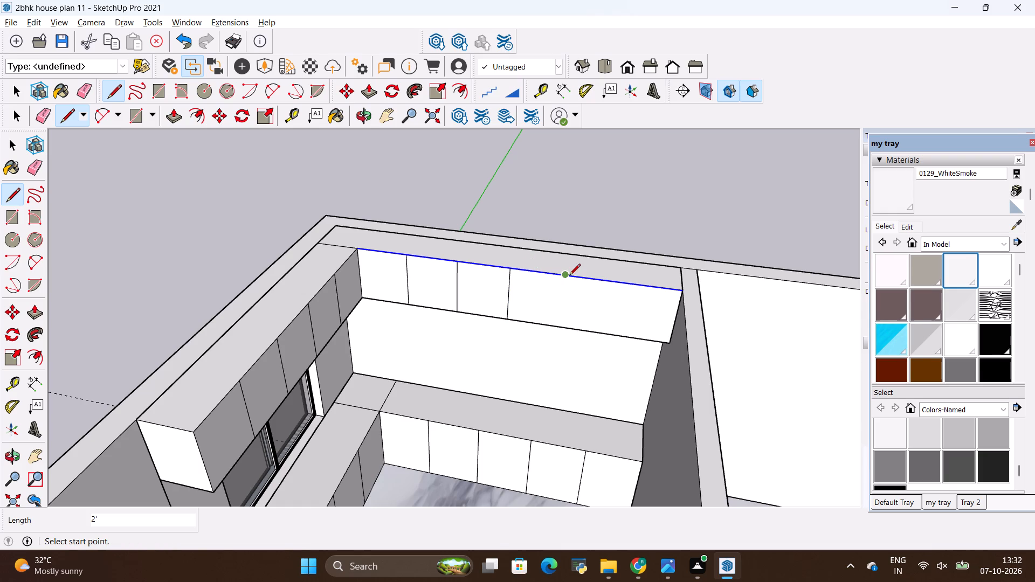
left_click(567, 276)
left_click(561, 325)
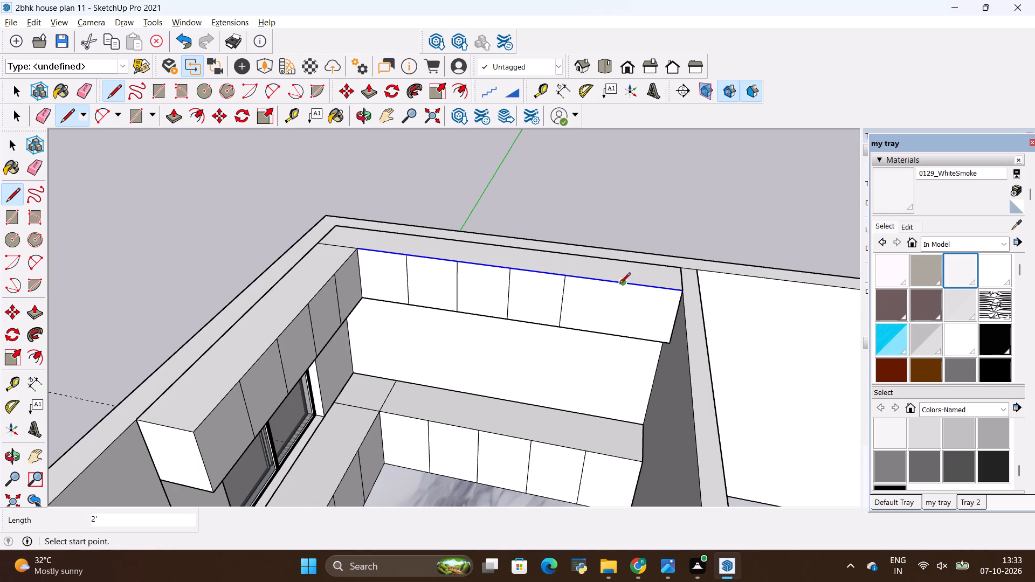
left_click(621, 282)
left_click(614, 332)
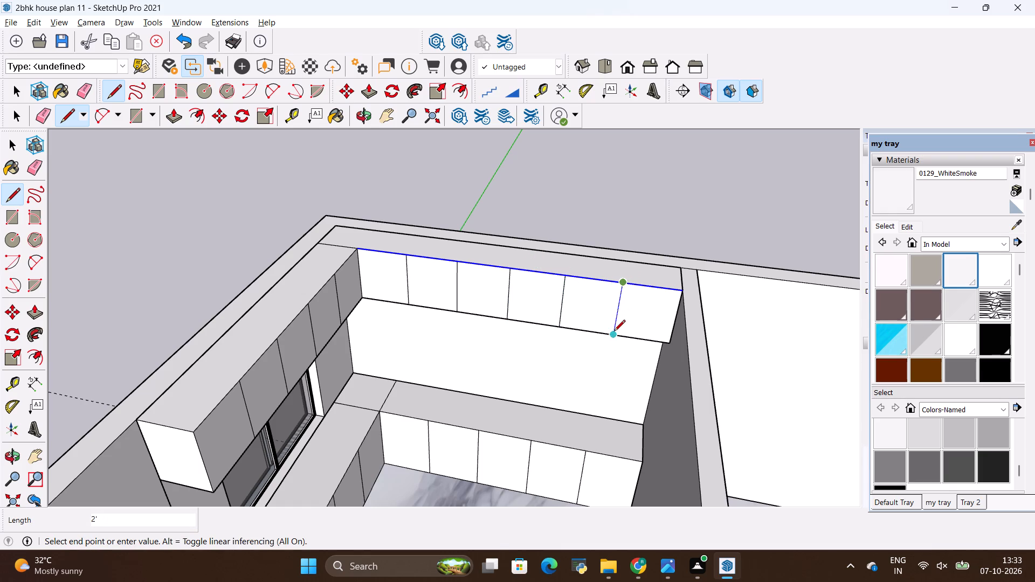
key("space")
left_click(635, 233)
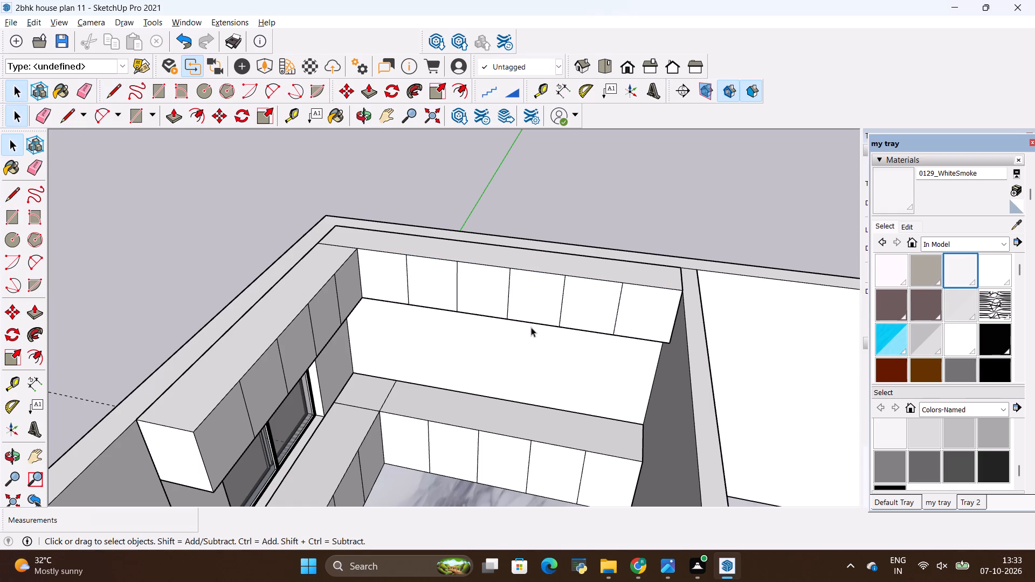
Review the panelled fronts of both overhead units and the units below them from several angles.
left_click(530, 330)
middle_click_drag(526, 348, 514, 335)
scroll(476, 248, "up", 1)
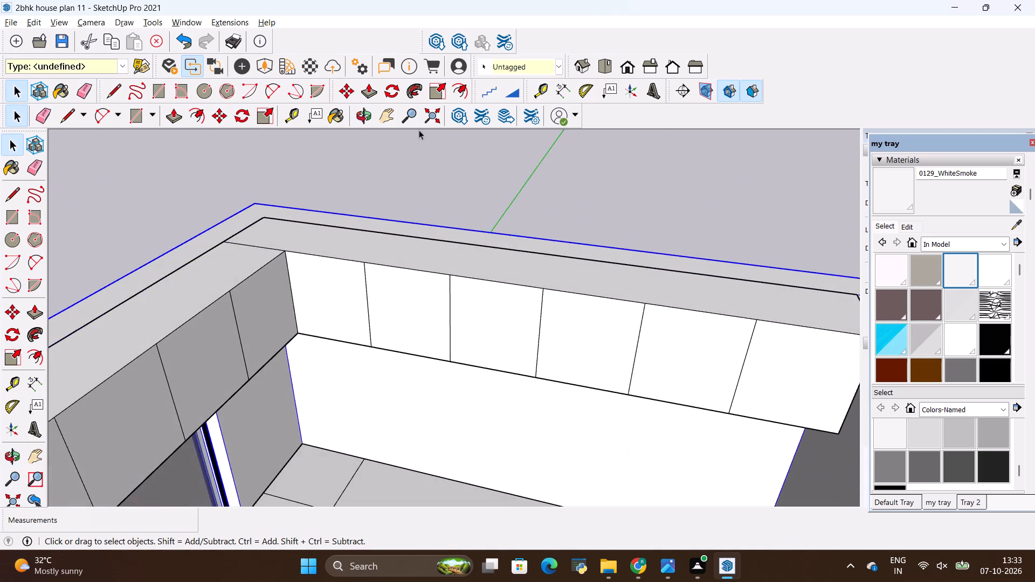
scroll(419, 130, "down", 5)
scroll(431, 200, "down", 6)
scroll(457, 151, "up", 10)
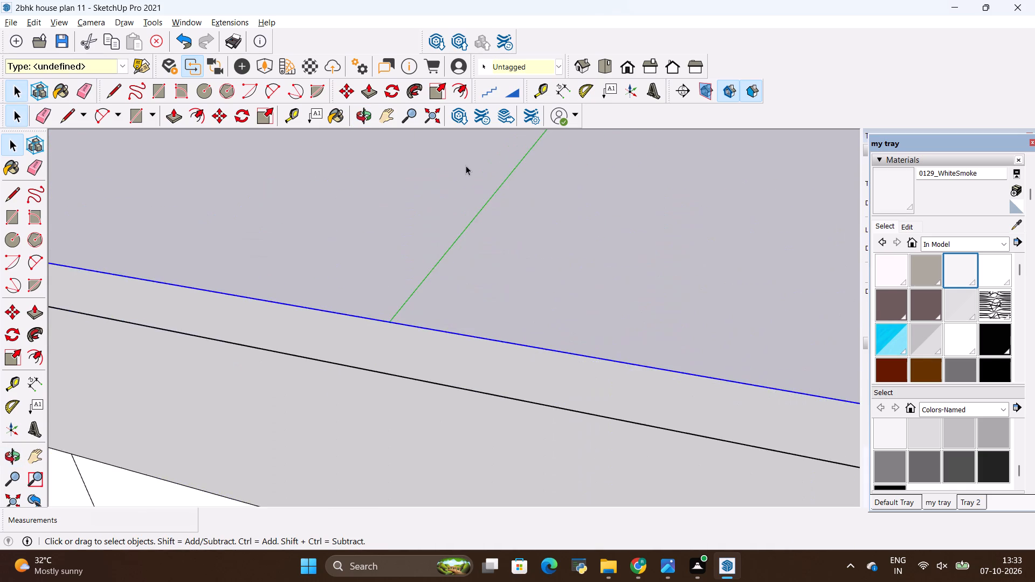
scroll(467, 166, "down", 5)
key("space")
left_click(587, 176)
scroll(485, 196, "up", 3)
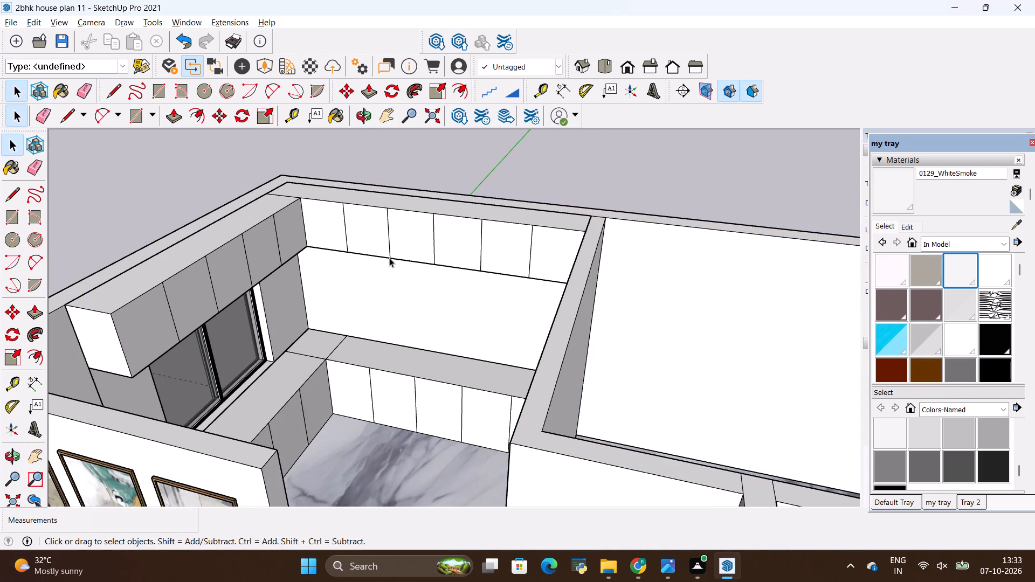
scroll(389, 258, "up", 2)
scroll(409, 255, "down", 3)
middle_click_drag(641, 252, 440, 339)
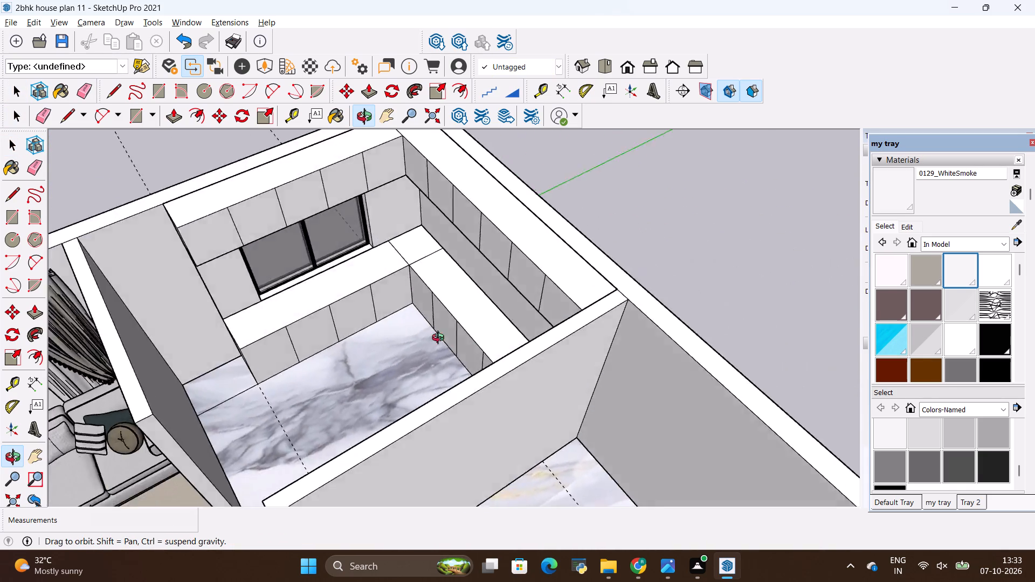
middle_click_drag(440, 339, 469, 300)
Start the Tape Measure on the panelled front of the overhead unit above the window.
scroll(205, 169, "up", 1)
scroll(239, 204, "up", 2)
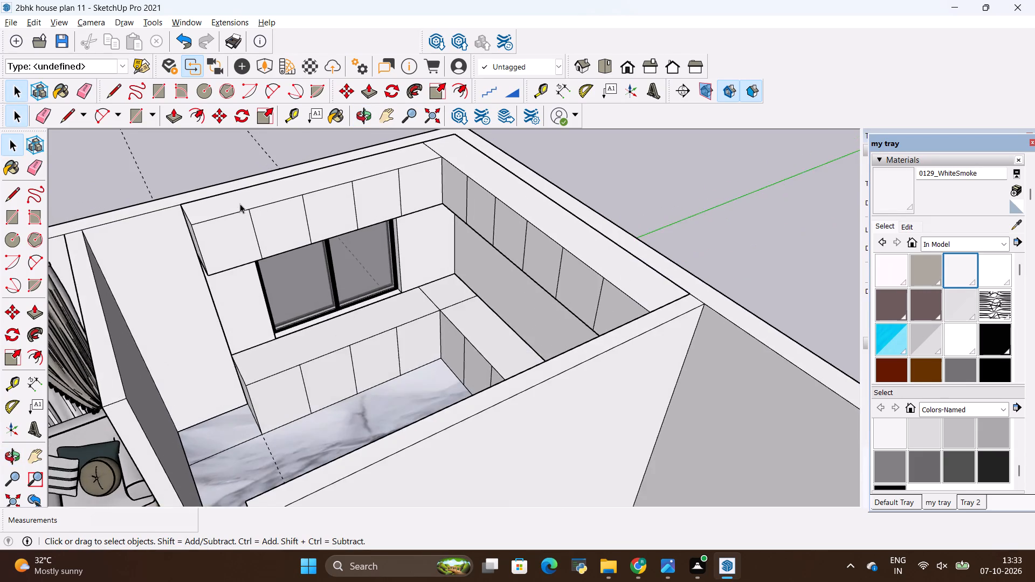
scroll(240, 204, "up", 1)
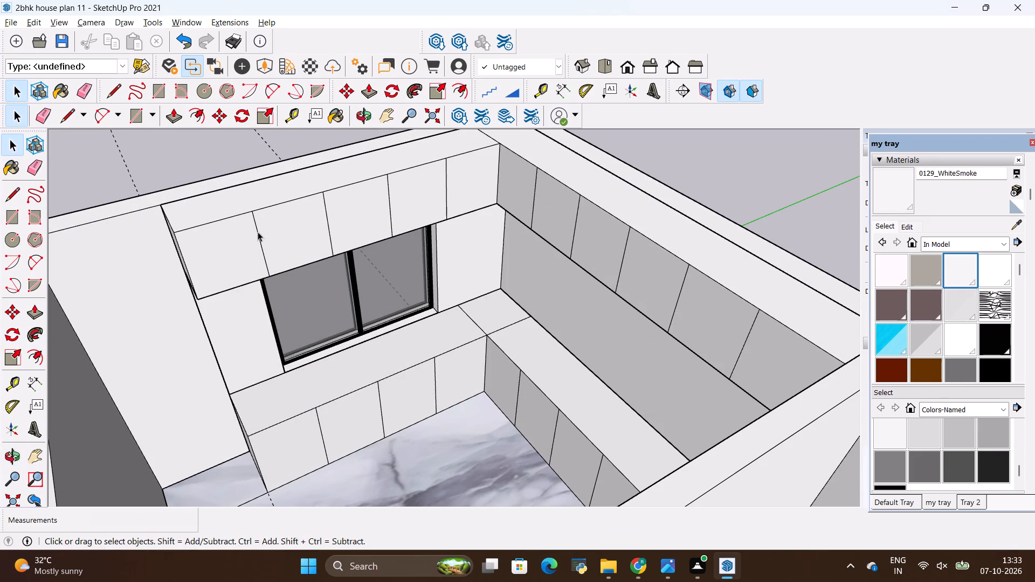
key("t")
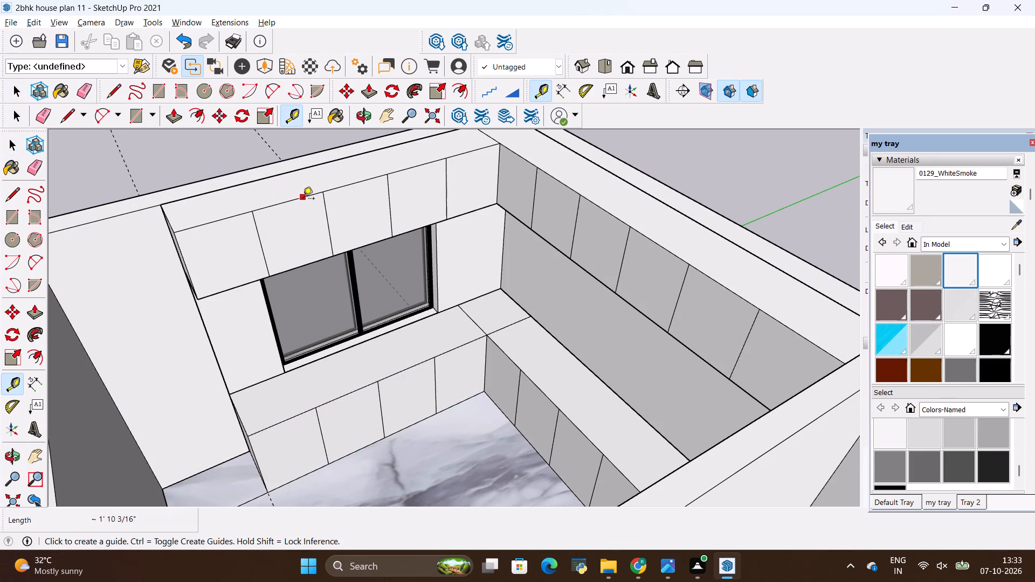
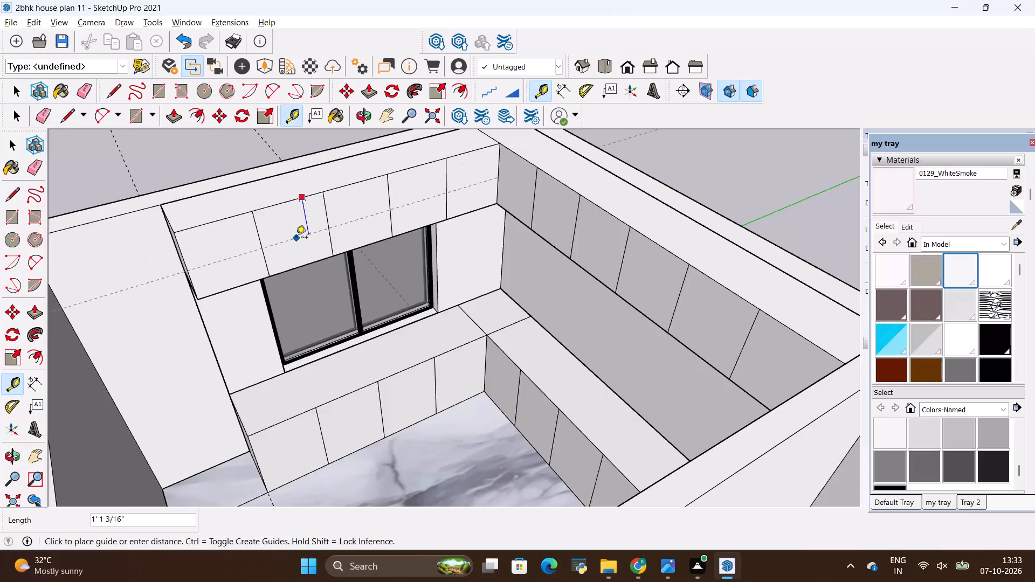
Place guides 1" below the top edge and 1" above the bottom edge of the overhead unit's front above the window.
key("BackSpace")
type("1\"")
key("Return")
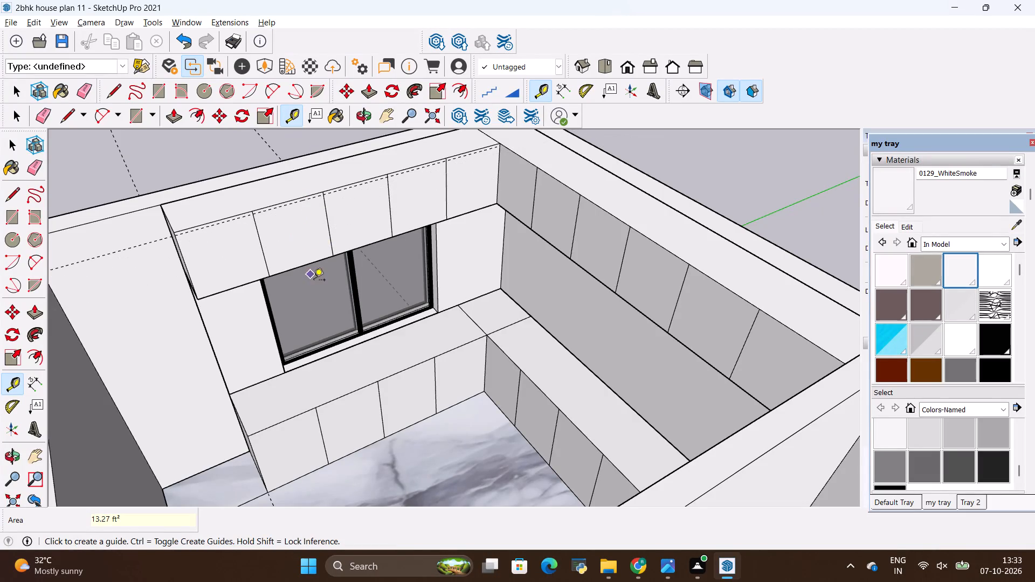
middle_click_drag(336, 311, 435, 212)
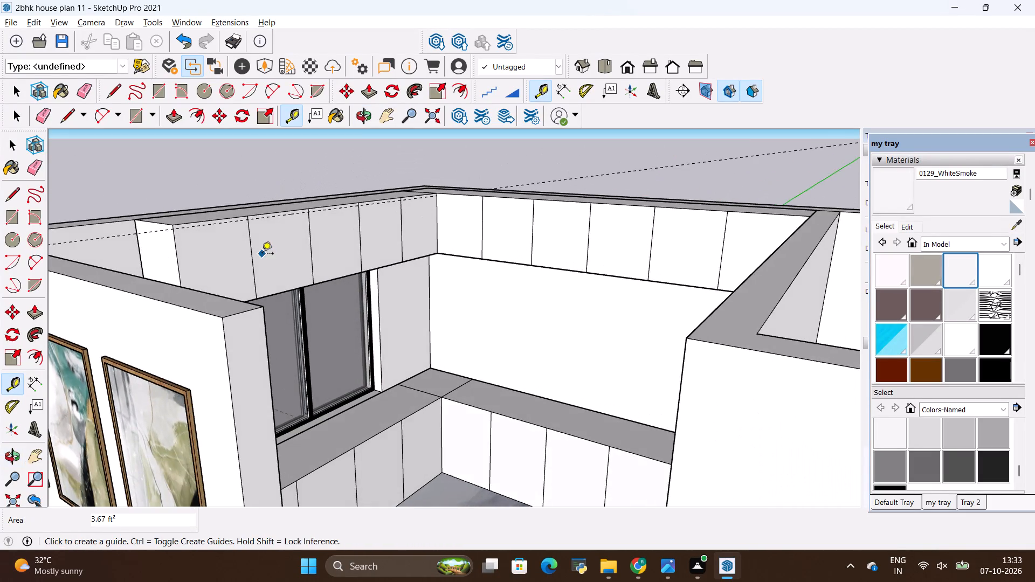
scroll(262, 254, "up", 7)
left_click(316, 311)
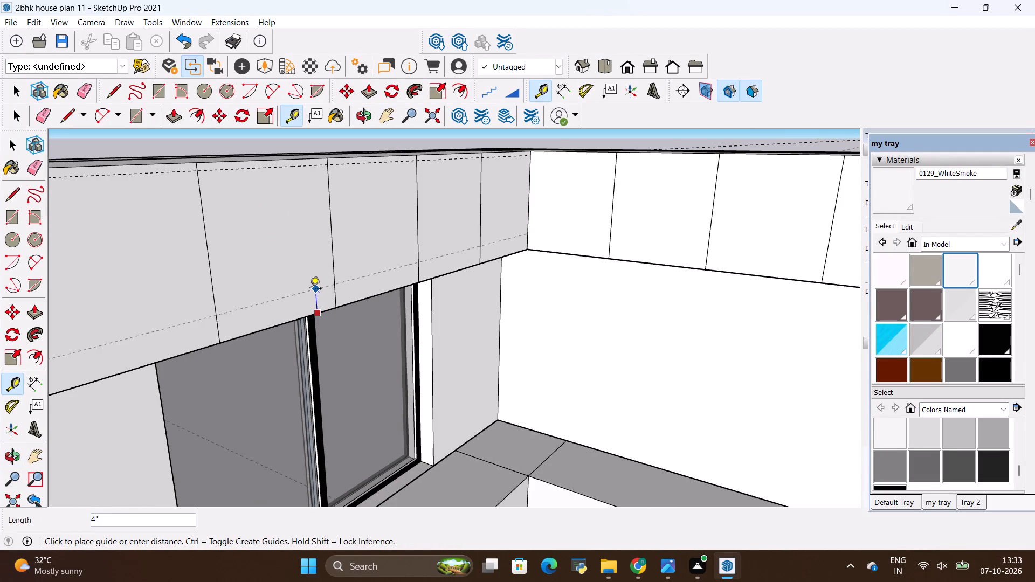
key("BackSpace")
type("1\"")
key("Return")
Place a guide 1" below the top edge of the adjoining overhead unit's panelled front.
scroll(289, 295, "down", 3)
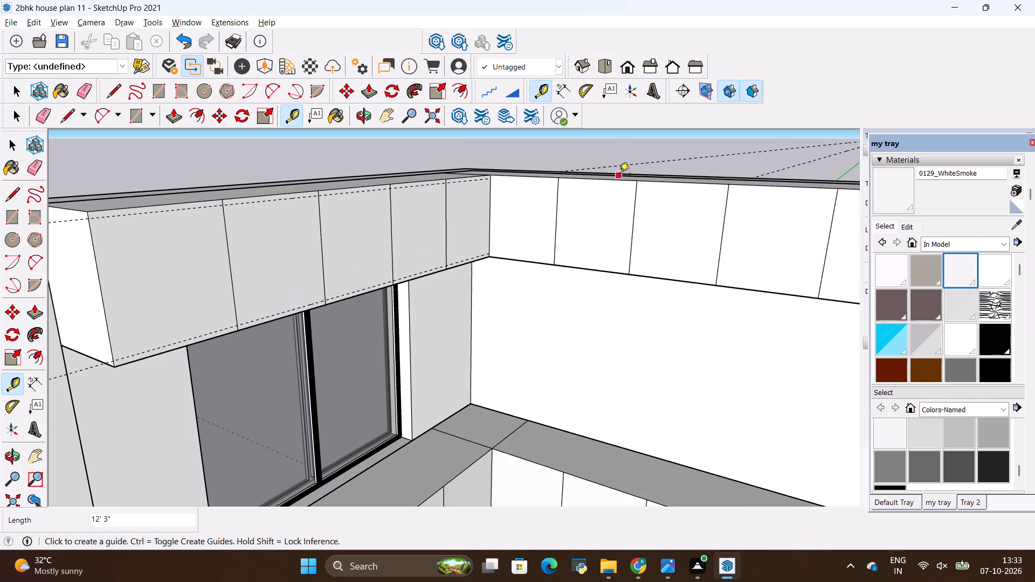
scroll(619, 175, "up", 3)
left_click(623, 183)
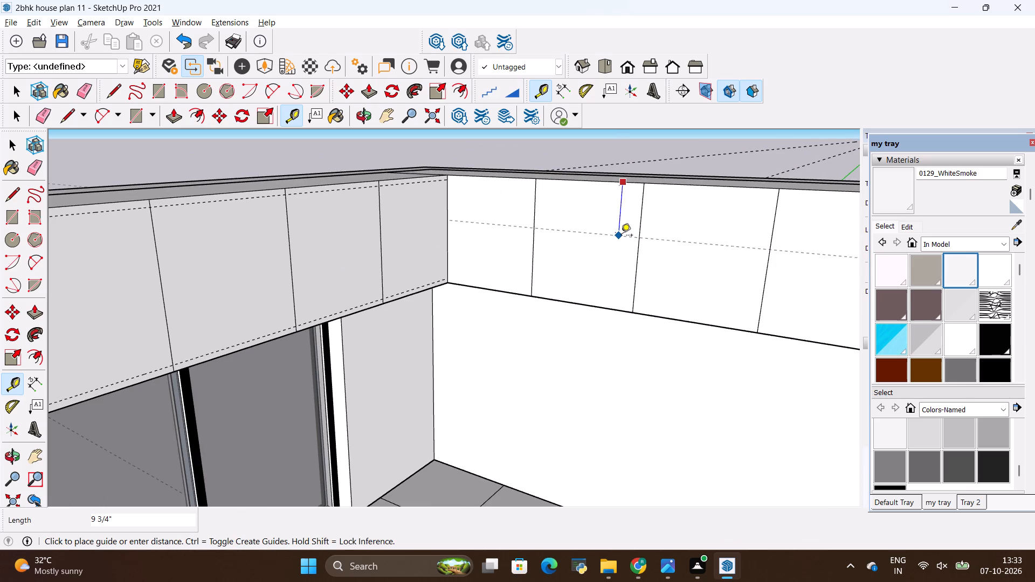
key("BackSpace")
type("1\"")
key("Return")
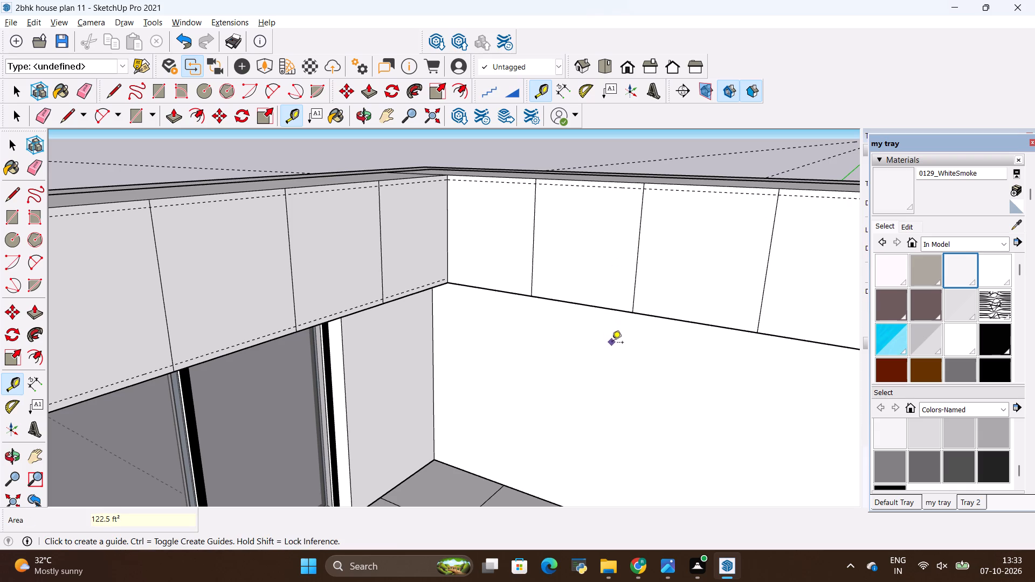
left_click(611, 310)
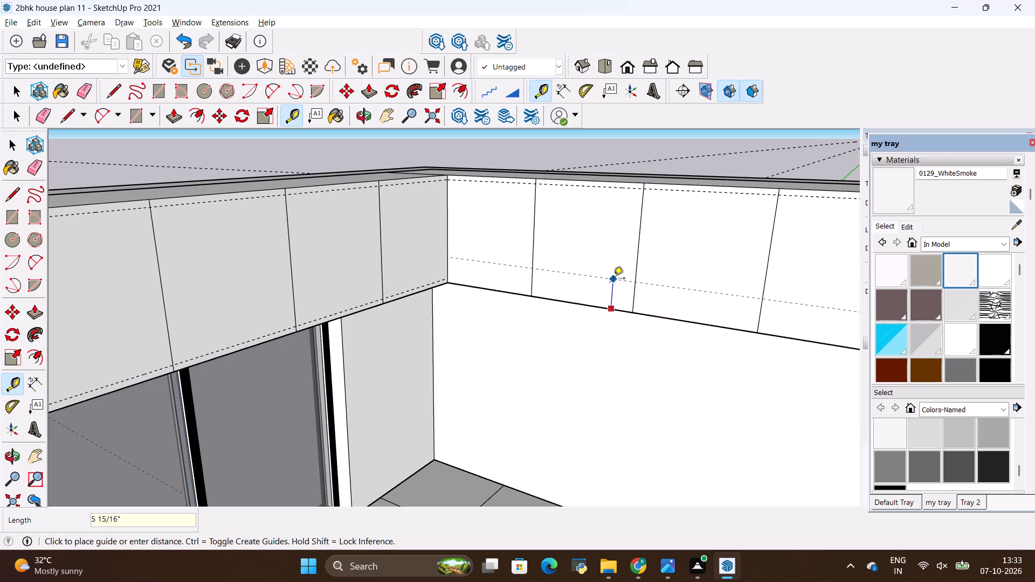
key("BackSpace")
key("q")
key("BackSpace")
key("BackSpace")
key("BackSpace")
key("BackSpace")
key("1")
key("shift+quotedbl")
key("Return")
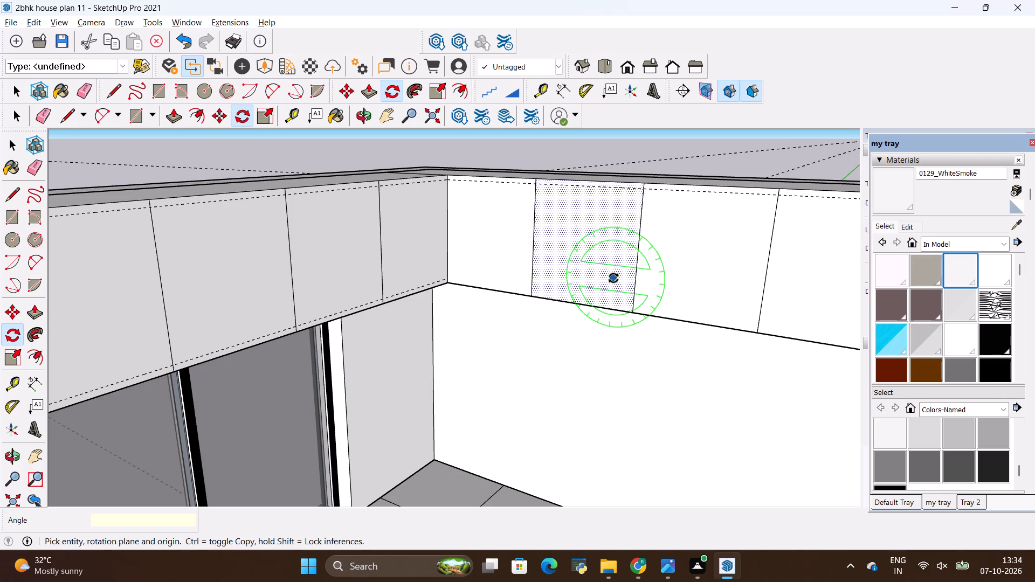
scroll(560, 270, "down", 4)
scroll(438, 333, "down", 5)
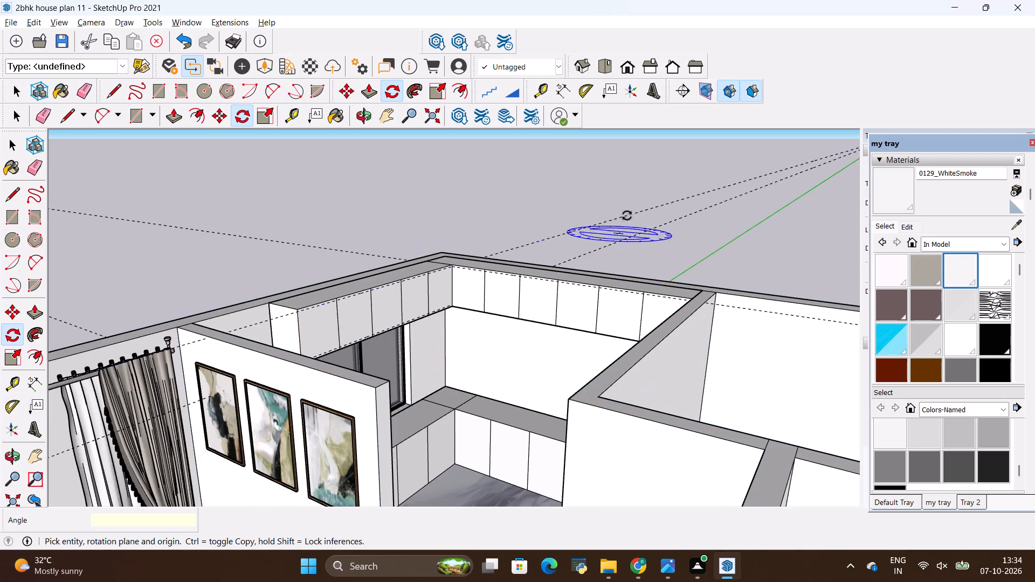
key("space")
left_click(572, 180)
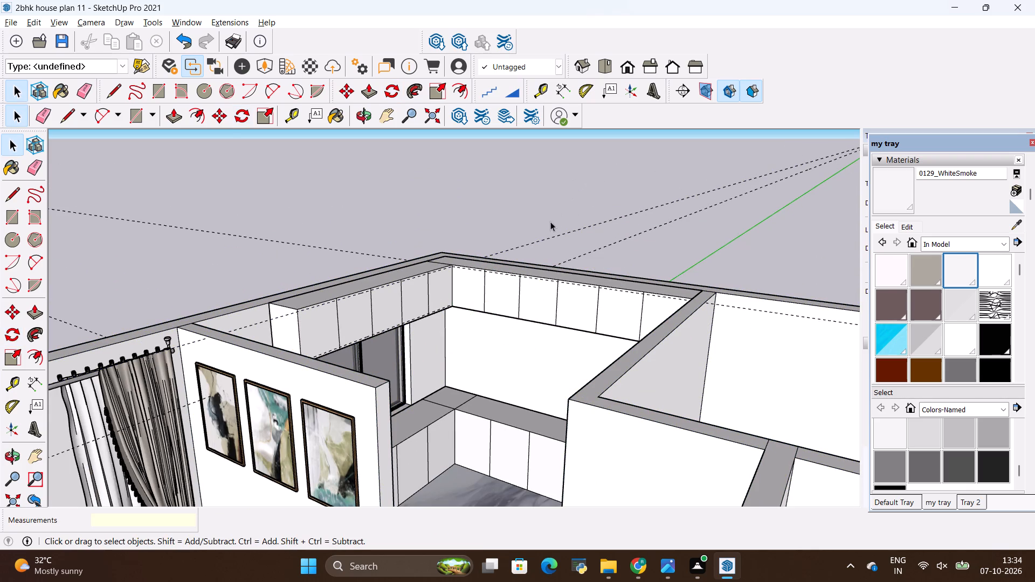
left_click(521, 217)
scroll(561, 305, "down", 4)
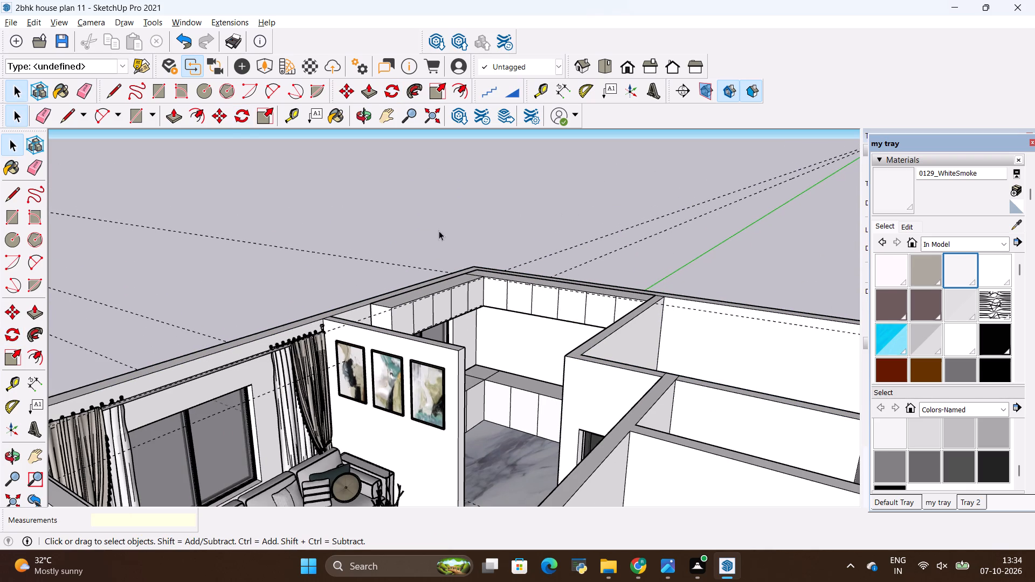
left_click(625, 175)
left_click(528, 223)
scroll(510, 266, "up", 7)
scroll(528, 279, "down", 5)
Place a guide 1" above the bottom edge of the adjoining overhead unit's panelled front.
middle_click_drag(538, 366, 701, 372)
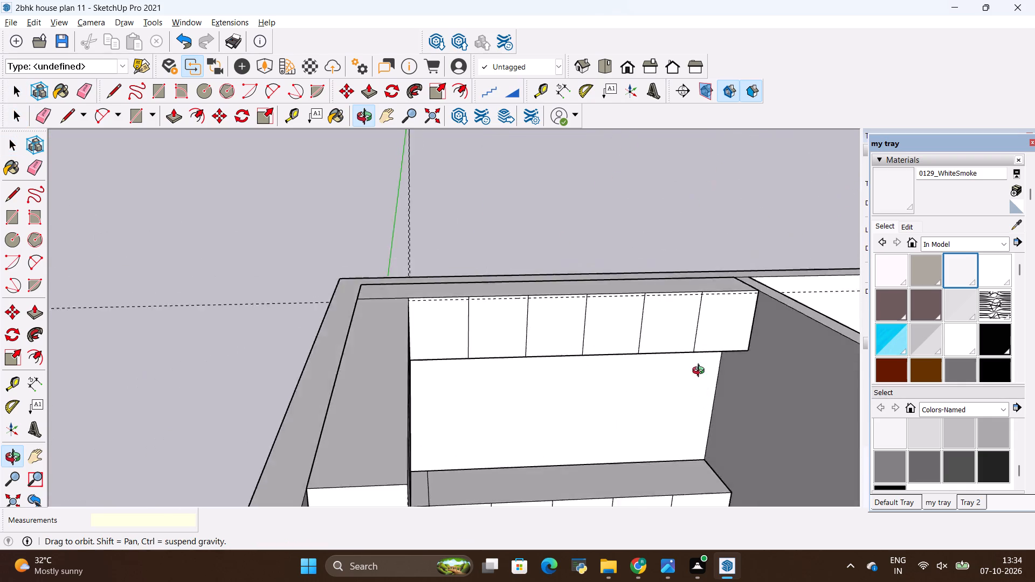
middle_click_drag(701, 372, 695, 335)
scroll(615, 344, "up", 4)
key("t")
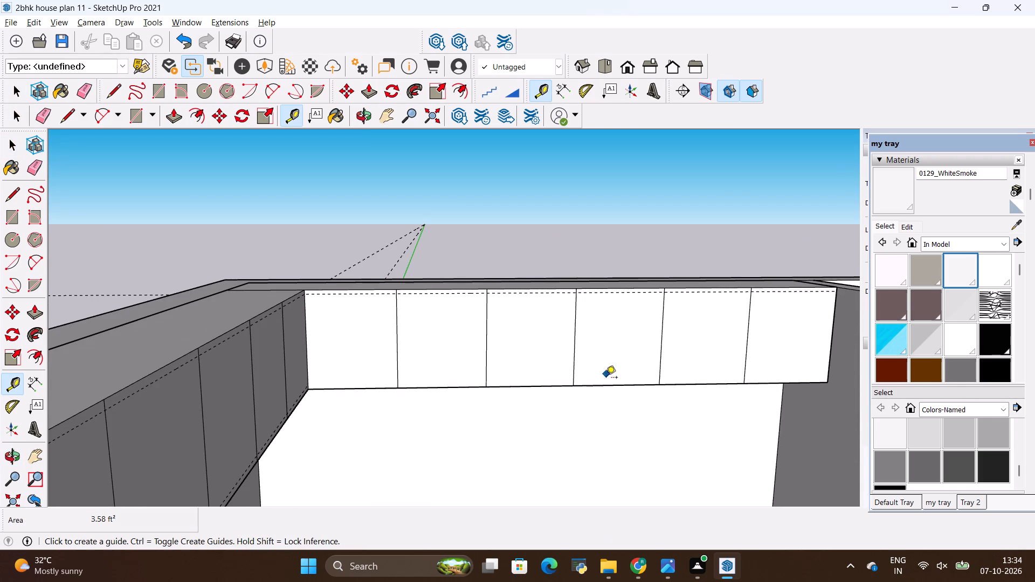
left_click(639, 384)
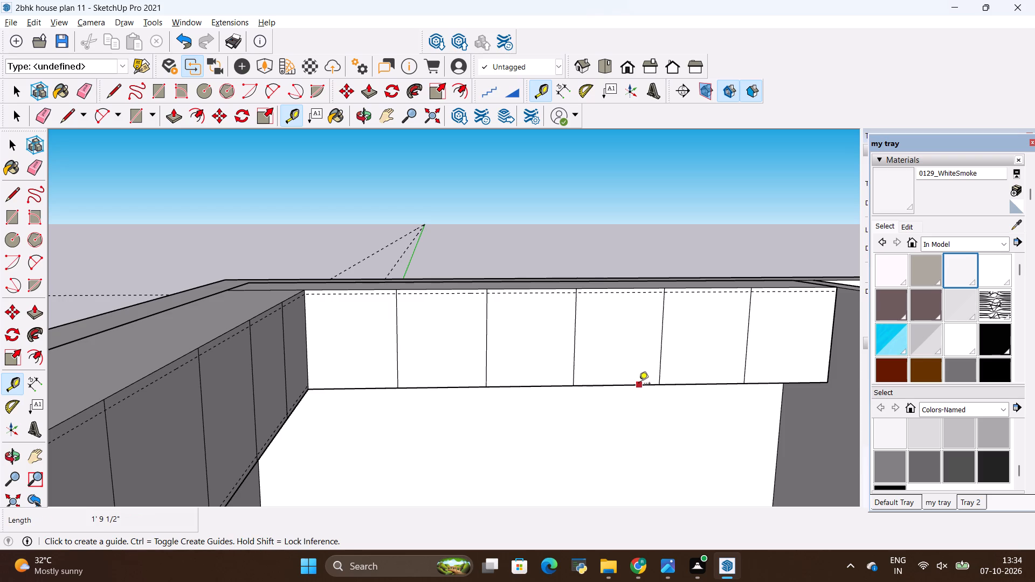
key("BackSpace")
type("1\"")
key("Return")
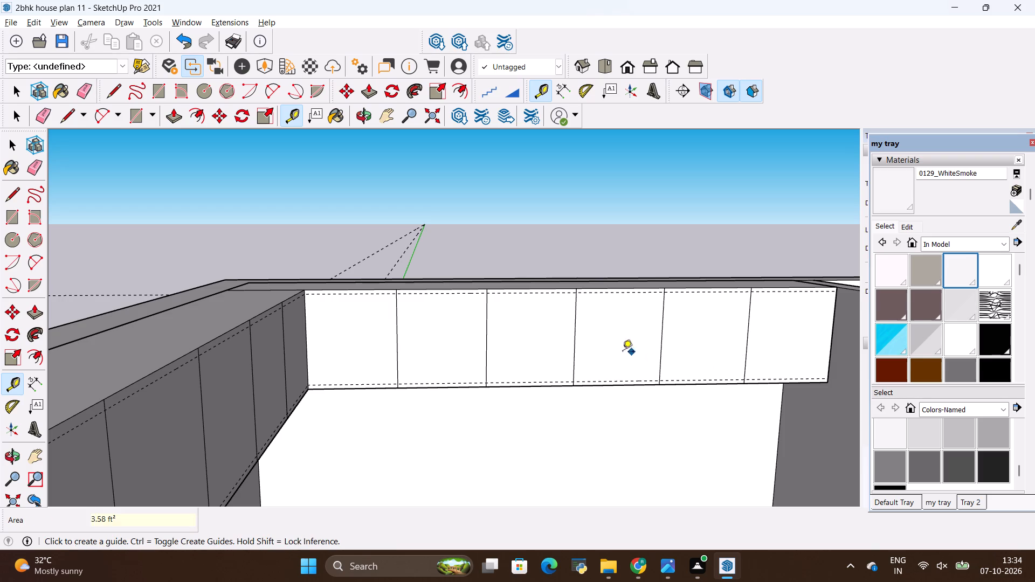
Examine the panel divisions and edge guides on both overhead unit fronts from several angles and distances.
scroll(409, 297, "down", 5)
middle_click_drag(540, 340, 512, 362)
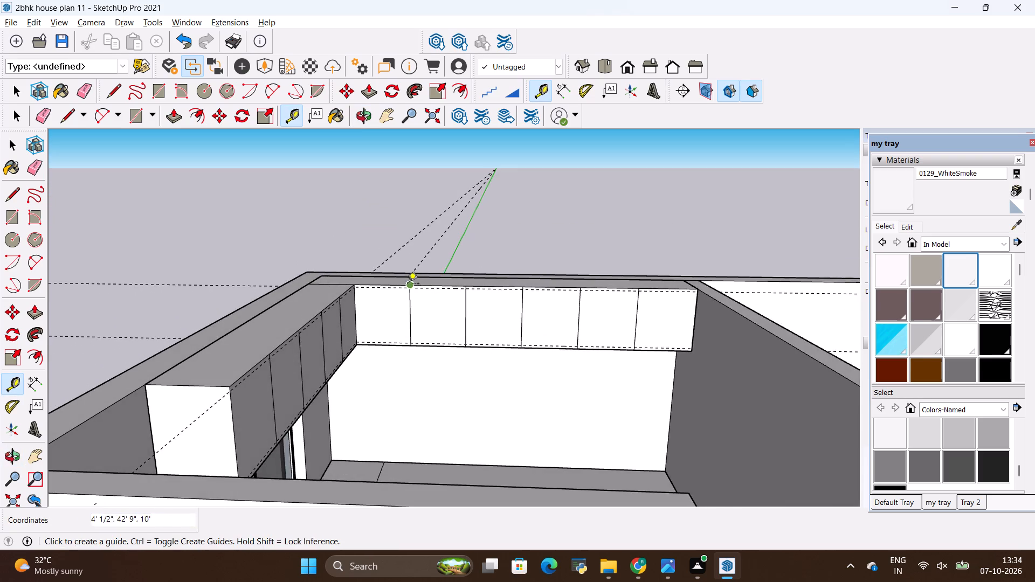
scroll(408, 284, "up", 12)
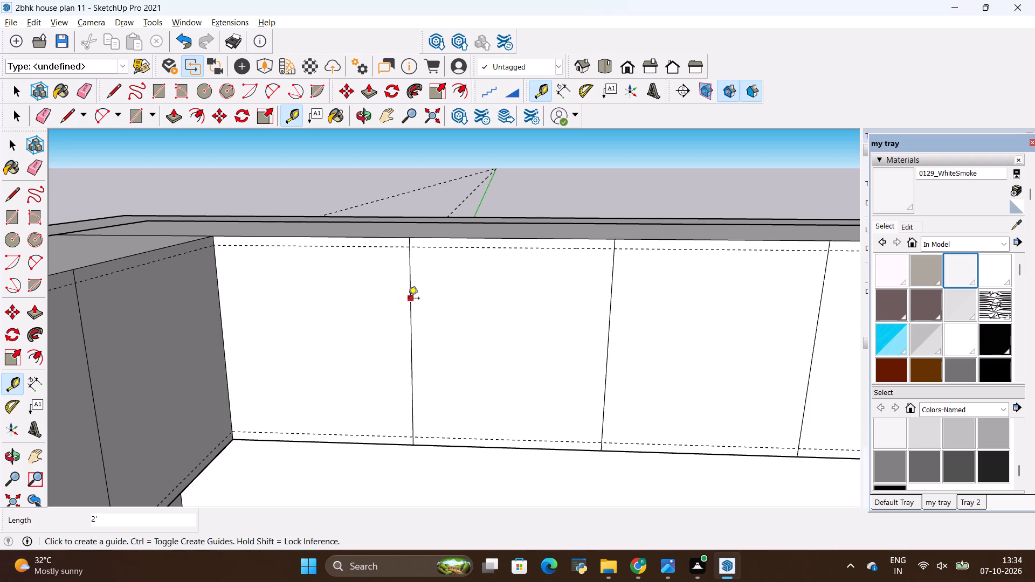
scroll(405, 290, "down", 9)
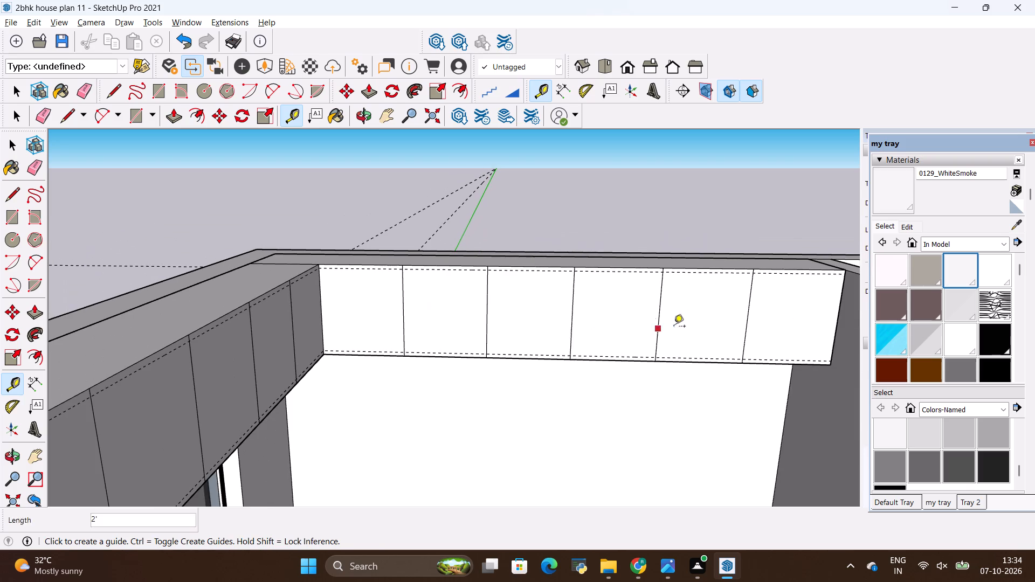
scroll(692, 303, "up", 1)
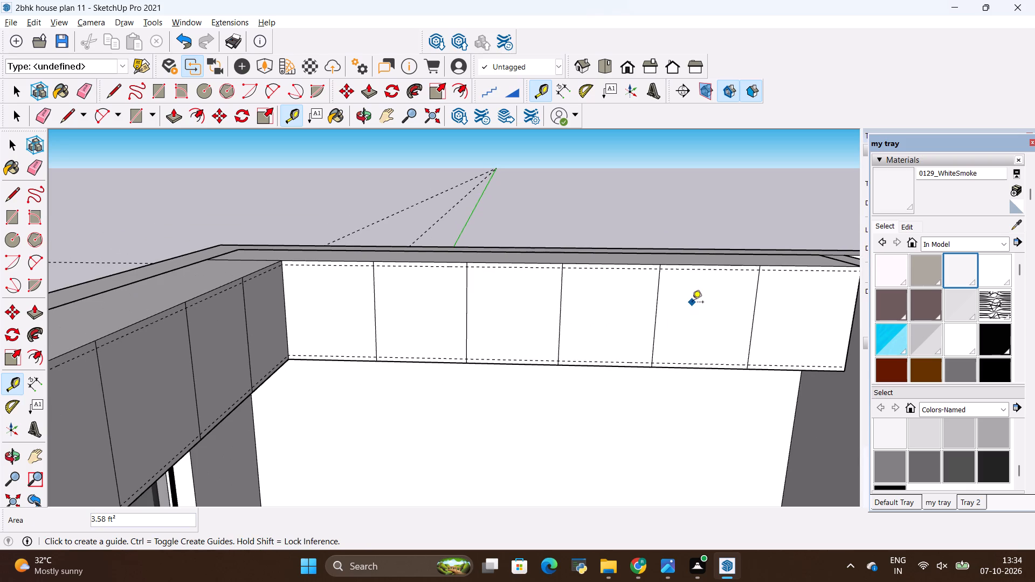
scroll(686, 298, "down", 10)
middle_click_drag(652, 326, 477, 368)
scroll(487, 323, "up", 3)
scroll(473, 299, "down", 4)
middle_click_drag(604, 406, 539, 426)
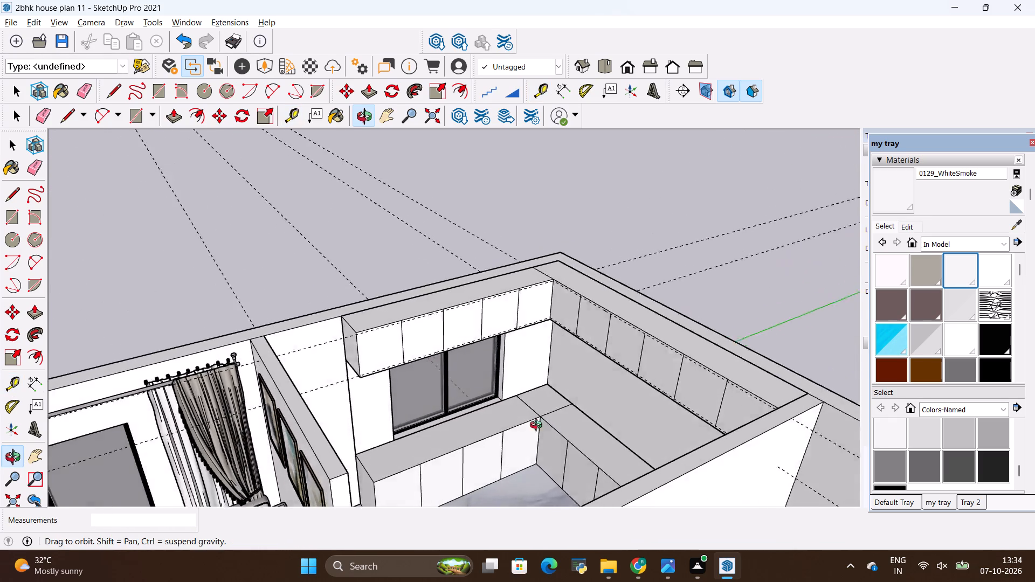
middle_click_drag(539, 426, 493, 424)
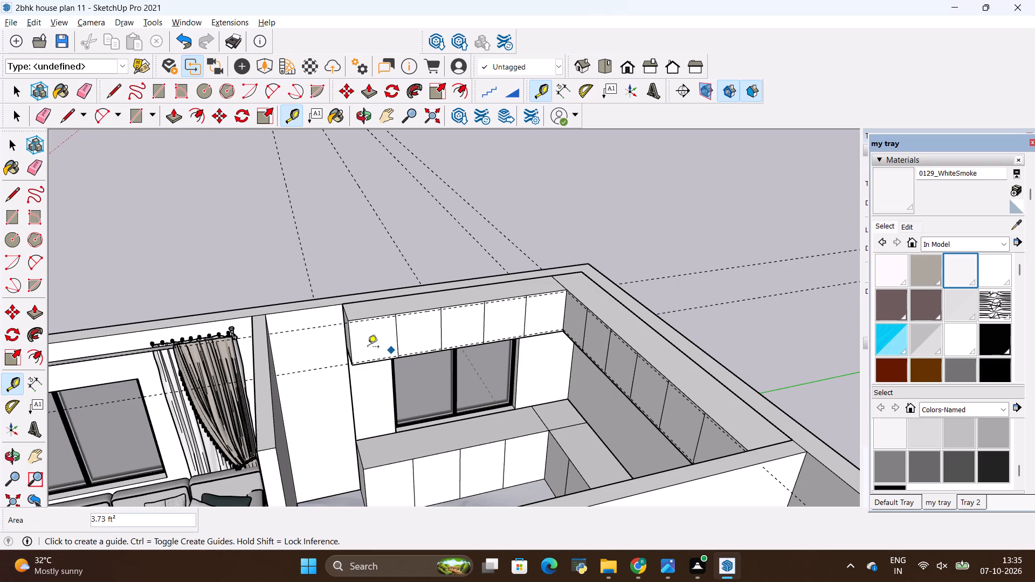
scroll(387, 330, "up", 12)
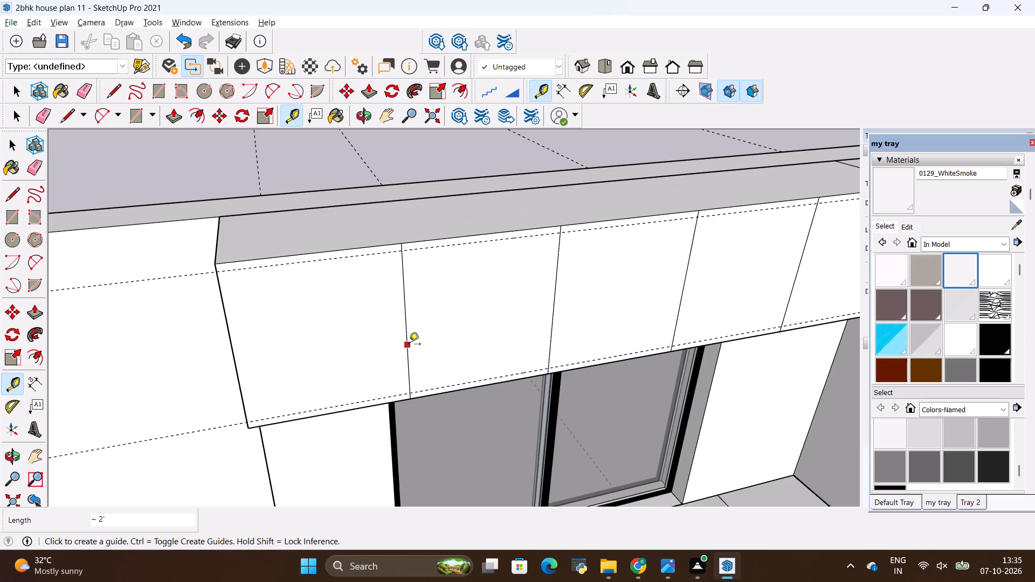
scroll(419, 365, "down", 14)
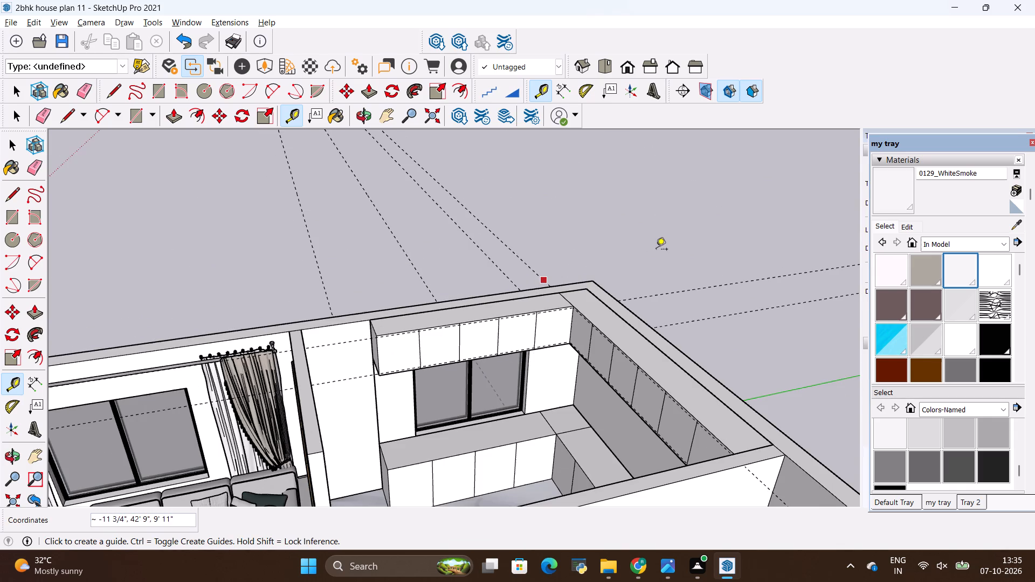
scroll(423, 370, "up", 6)
scroll(407, 354, "down", 10)
middle_click_drag(420, 468, 429, 475)
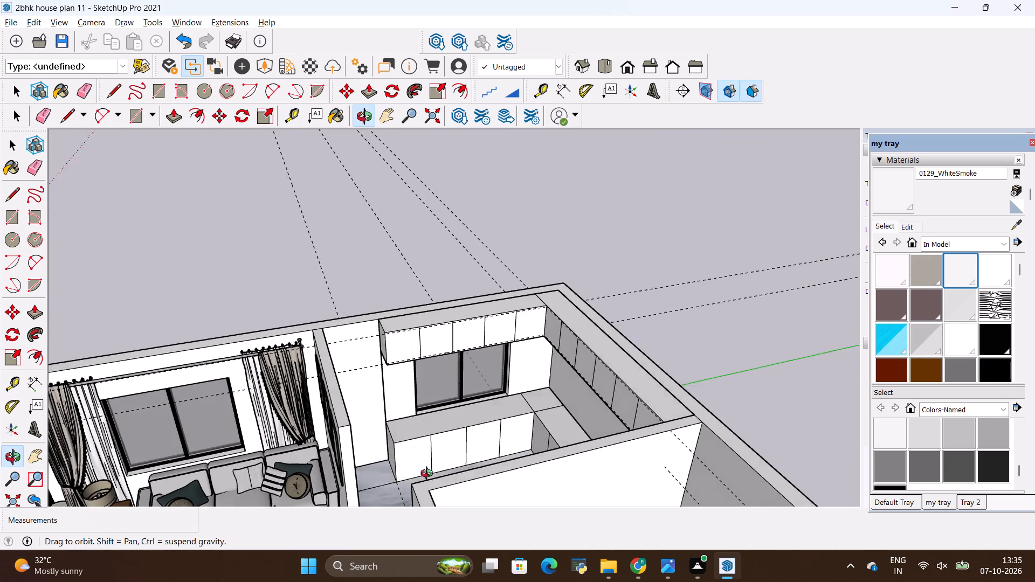
middle_click_drag(429, 475, 527, 500)
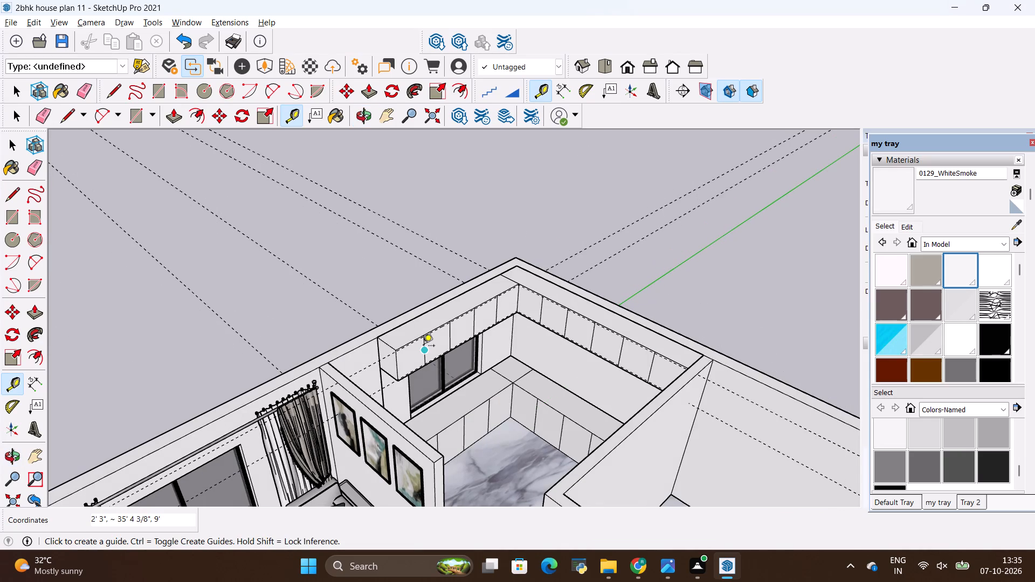
scroll(423, 348, "up", 8)
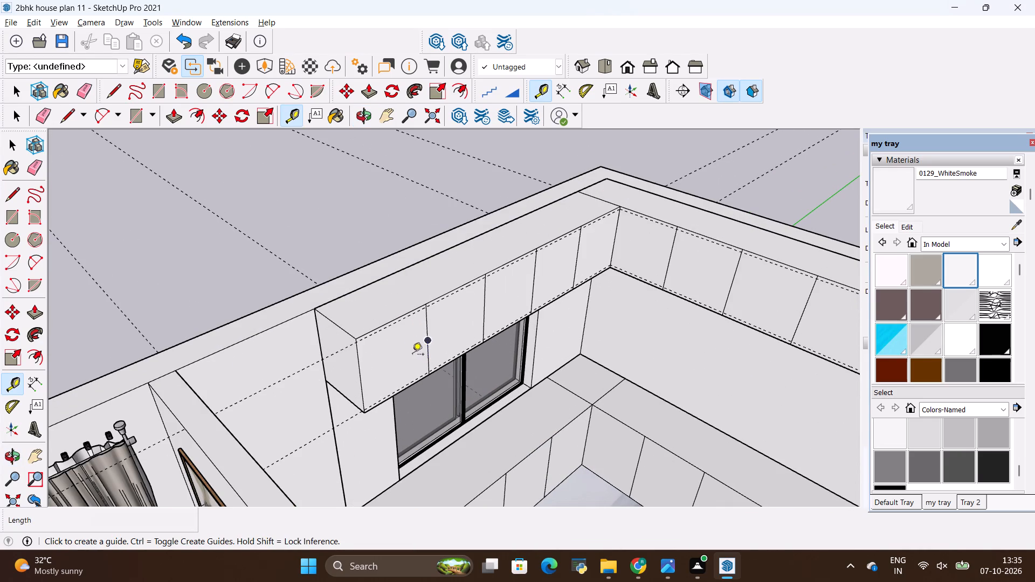
middle_click_drag(413, 352, 326, 344)
scroll(383, 340, "up", 4)
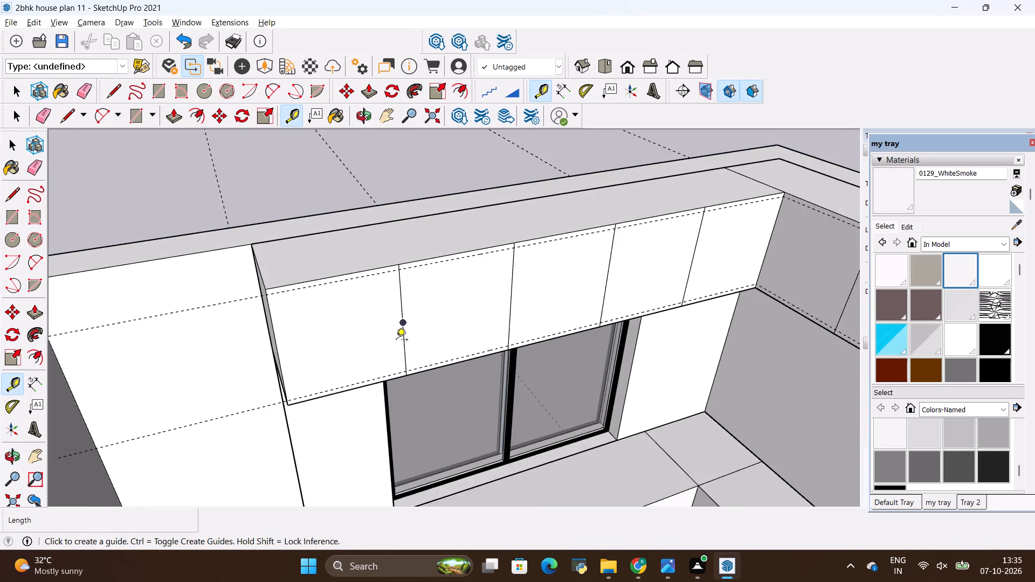
scroll(396, 341, "up", 5)
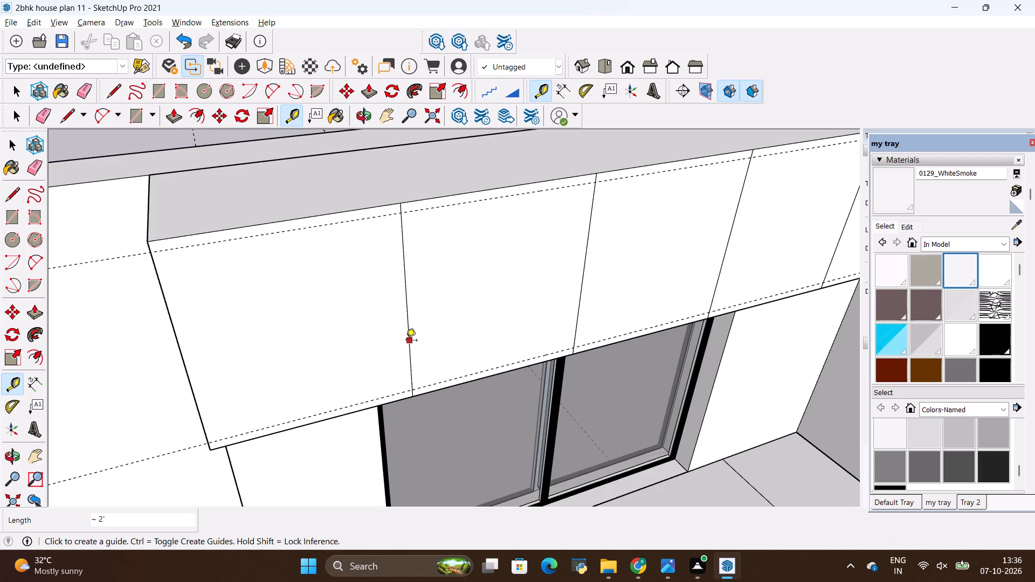
scroll(406, 341, "down", 2)
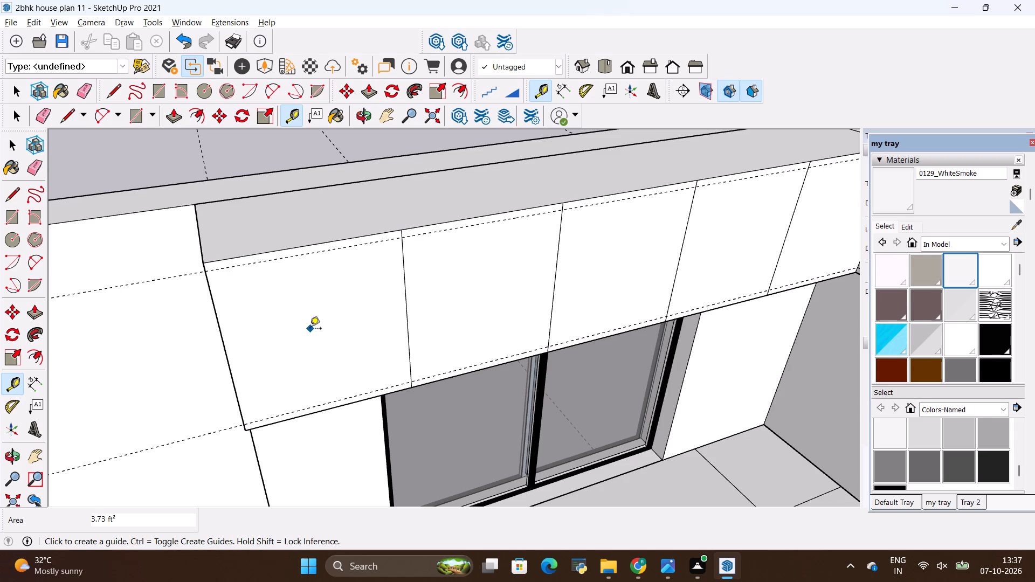
scroll(309, 329, "down", 10)
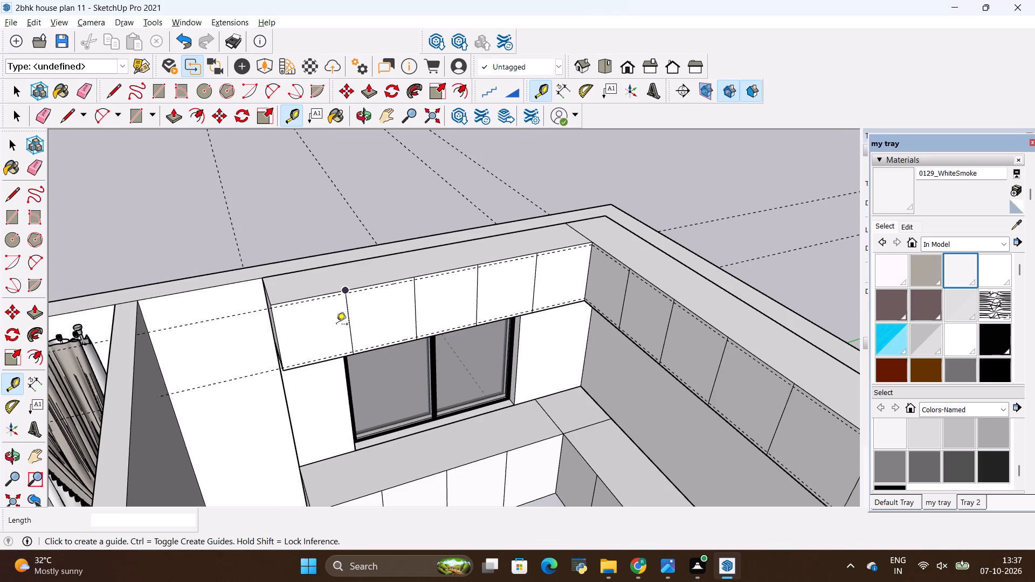
scroll(336, 320, "up", 3)
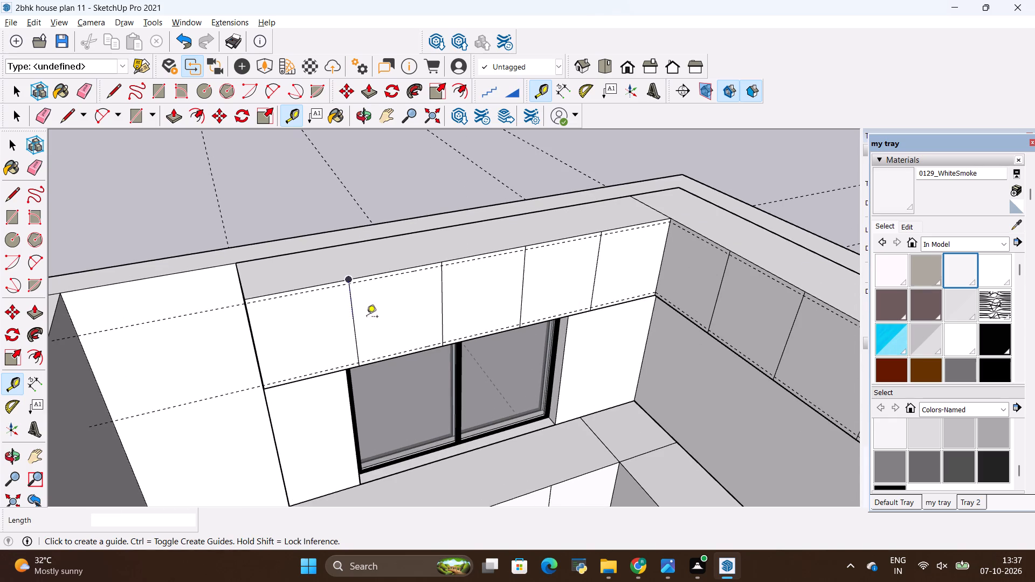
Erase the guide running 1" below the top edge of the overhead unit's front above the window.
scroll(301, 313, "down", 4)
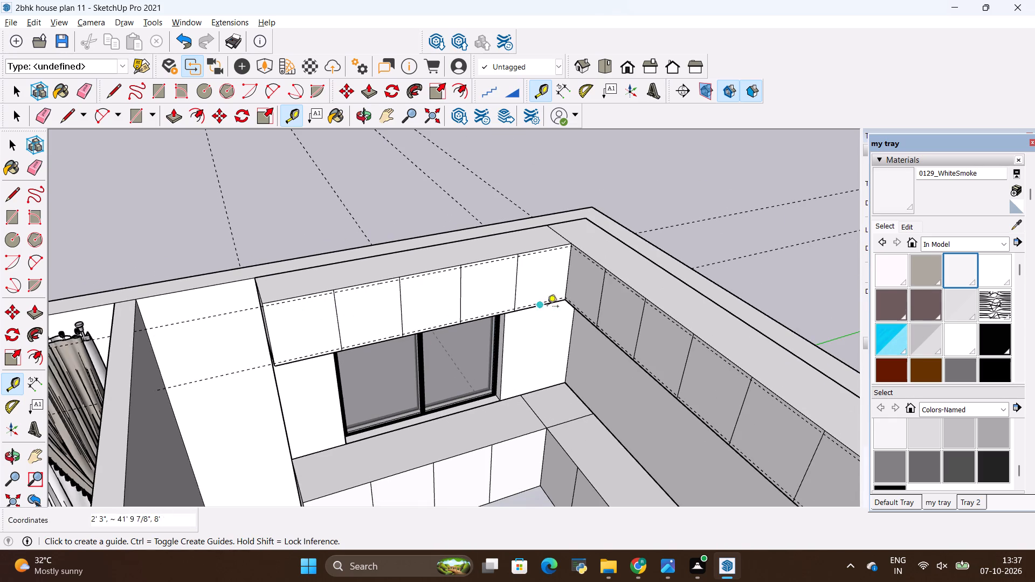
scroll(329, 302, "up", 5)
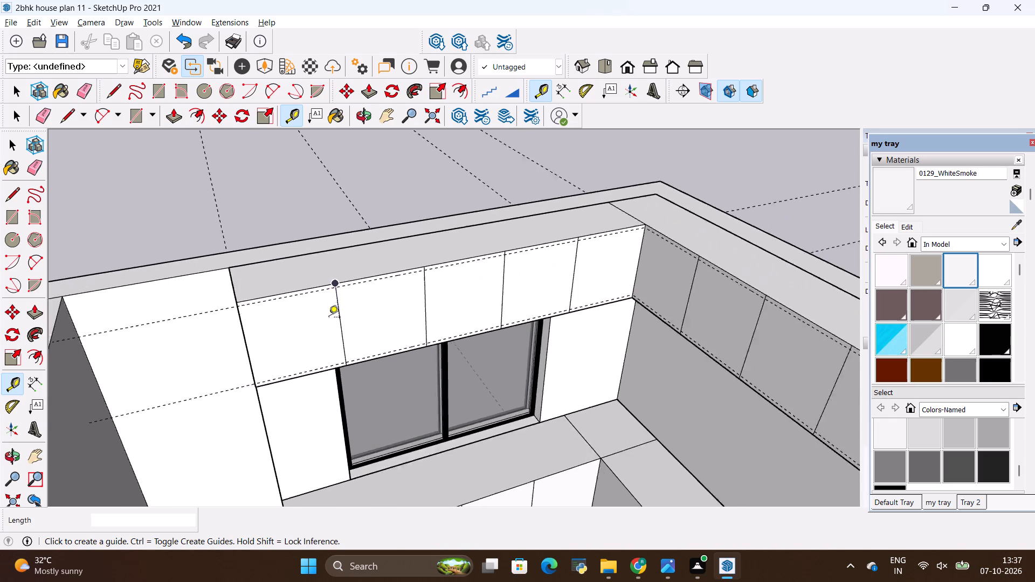
scroll(329, 318, "up", 8)
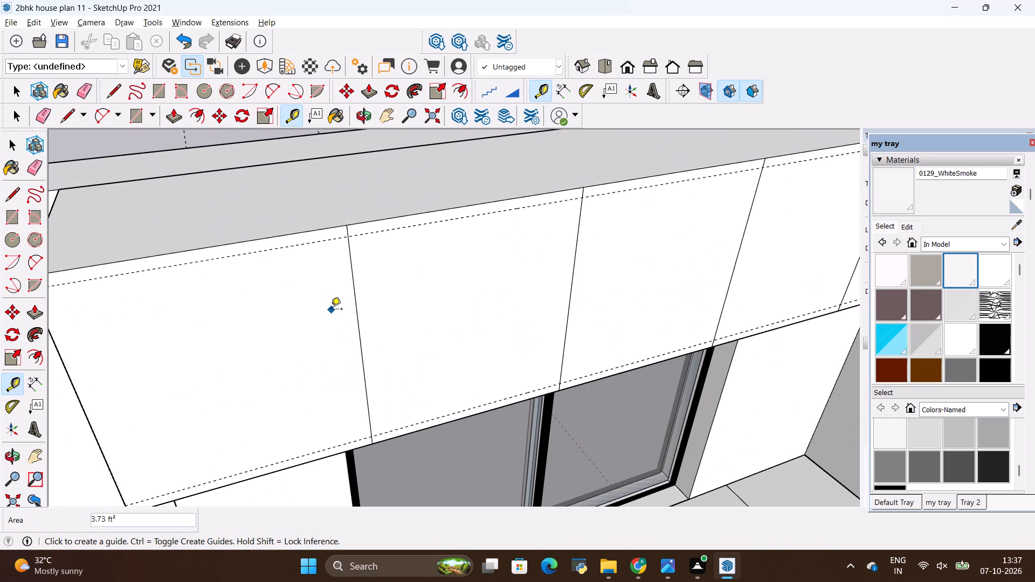
scroll(331, 310, "down", 9)
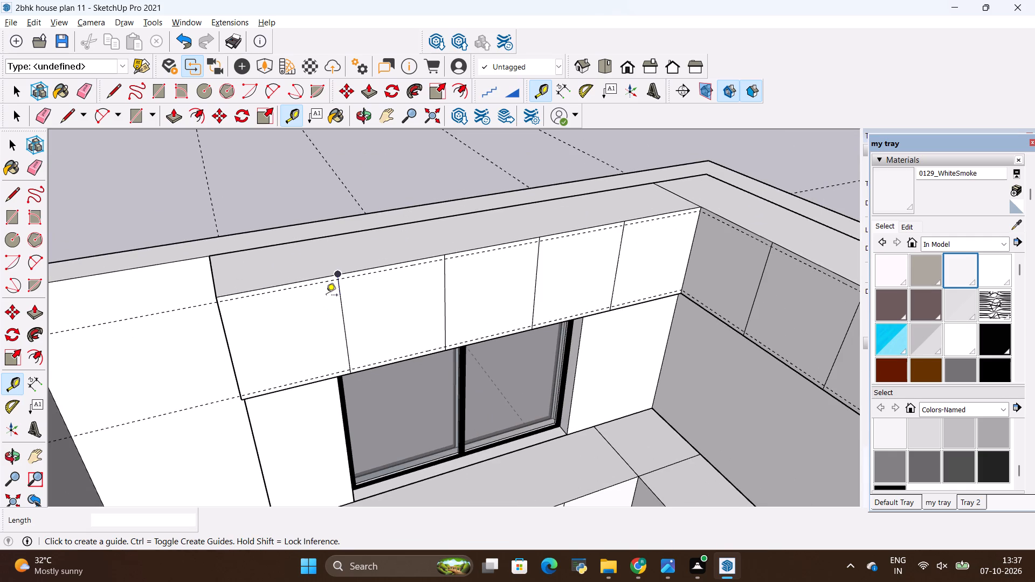
scroll(325, 292, "up", 10)
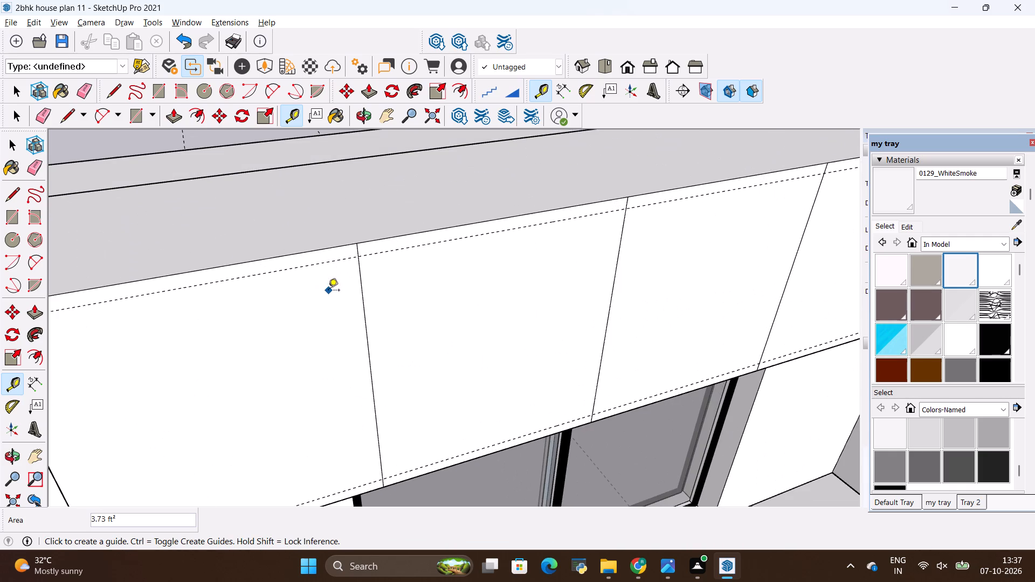
key("e")
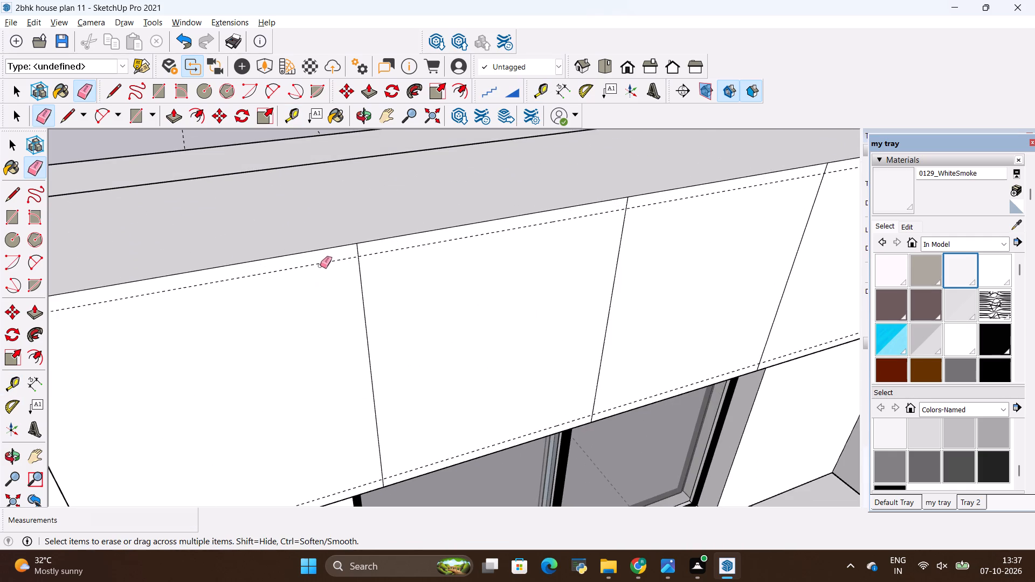
left_click_drag(319, 259, 326, 279)
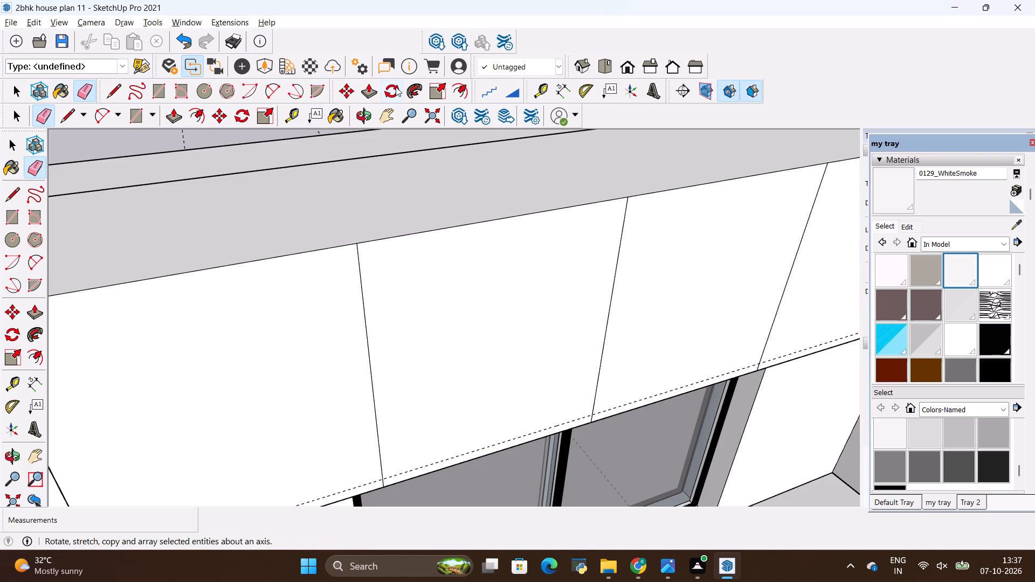
left_click(346, 321)
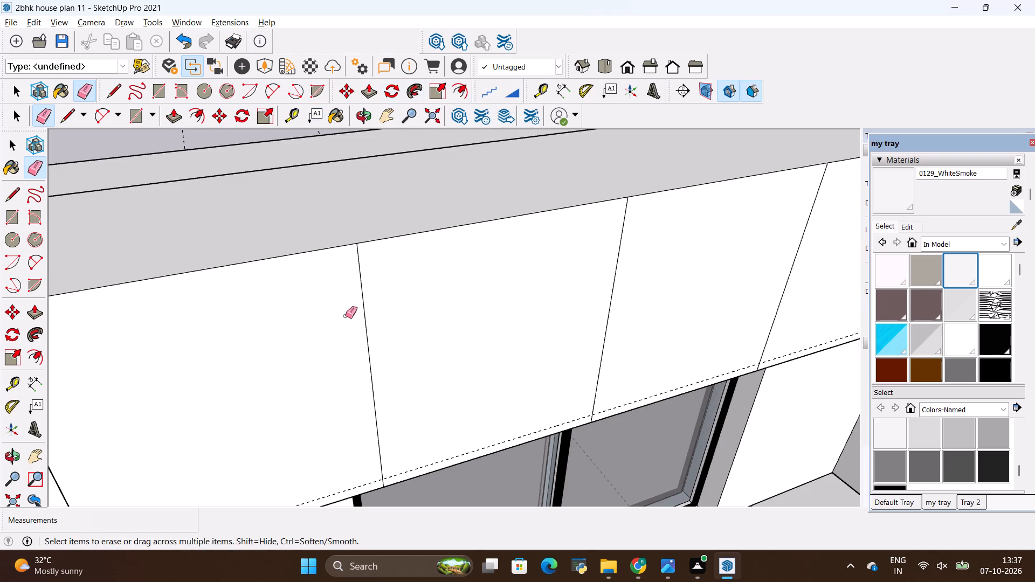
Offset the outline of the overhead unit's end panel, farthest from the room corner, inward by 0.2".
key("space")
left_click(343, 315)
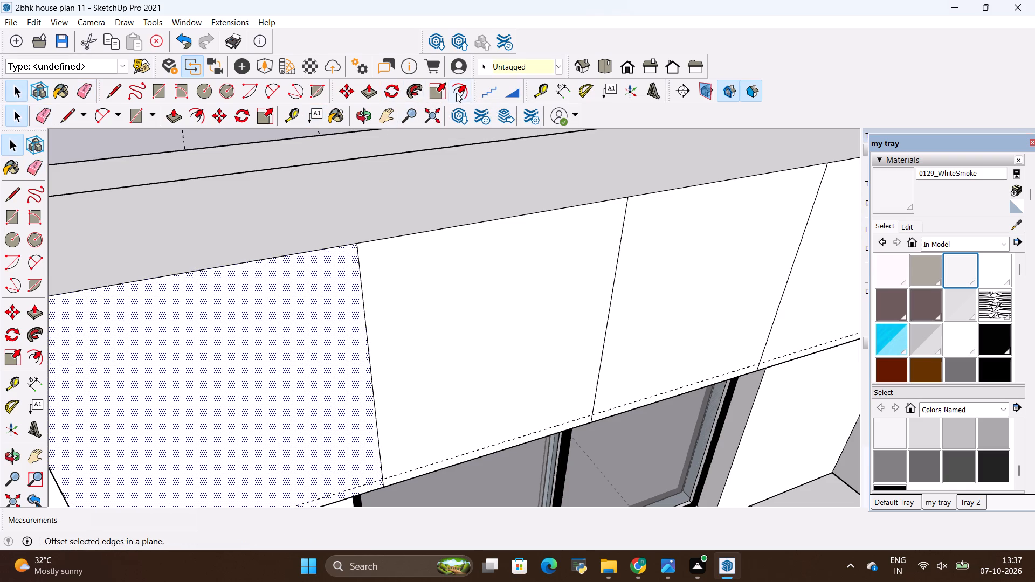
left_click(456, 93)
left_click(296, 323)
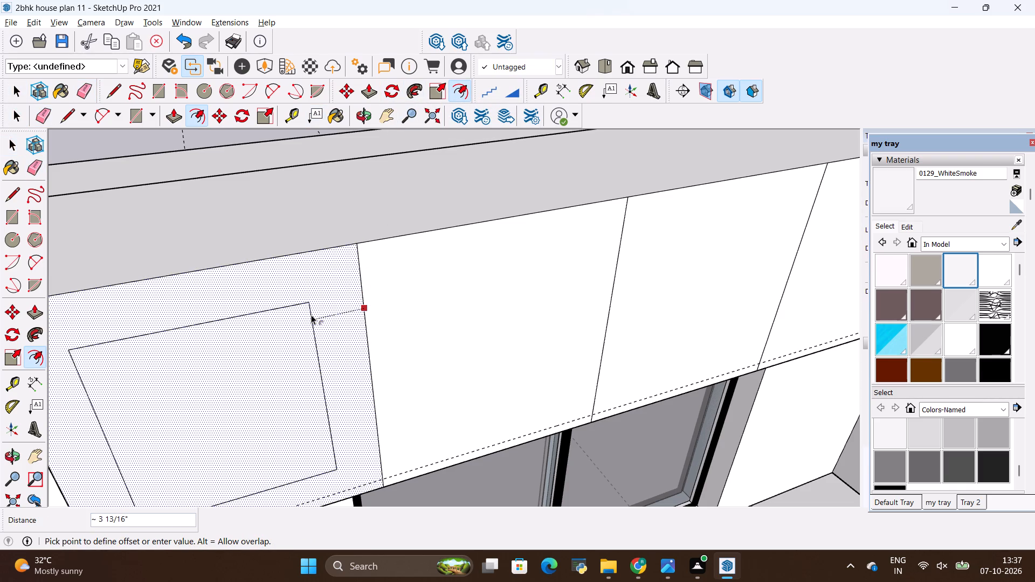
key("BackSpace")
key("3")
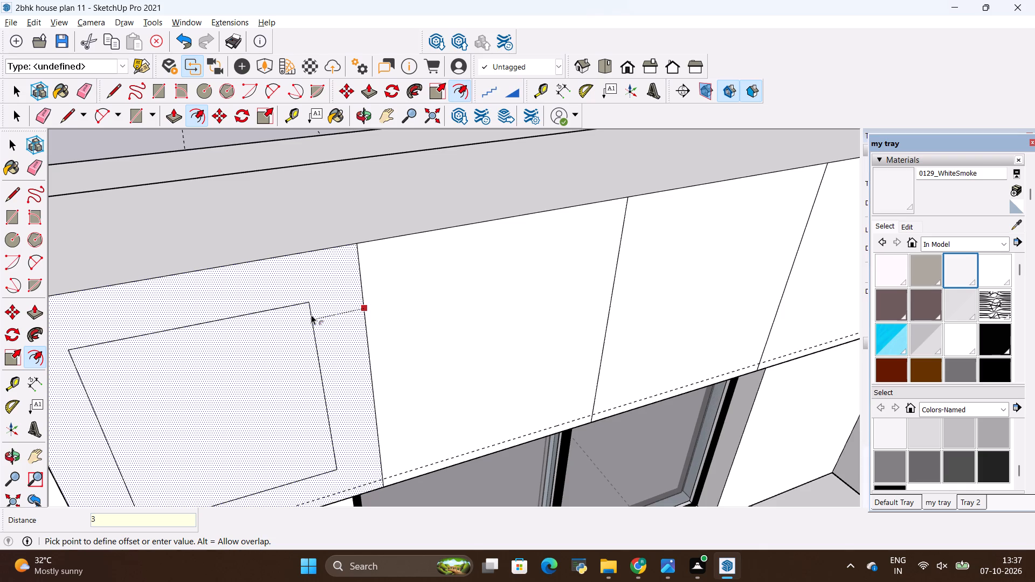
key("BackSpace")
key("BackSpace")
key("BackSpace")
key("2")
key("BackSpace")
key("BackSpace")
key("BackSpace")
type(".2\"")
key("Return")
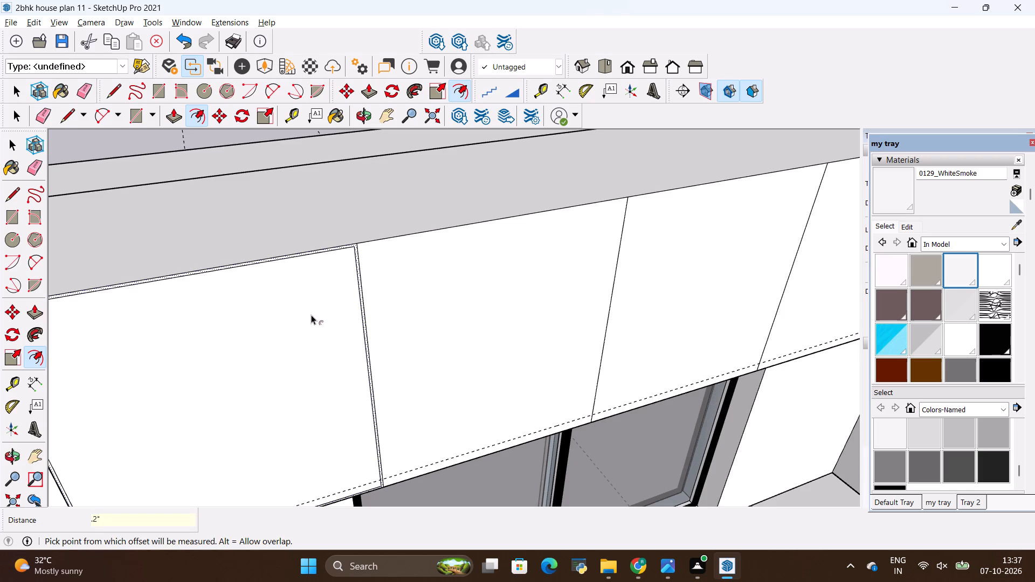
Push the inner face of the end panel's offset outline into the overhead unit.
scroll(295, 275, "up", 1)
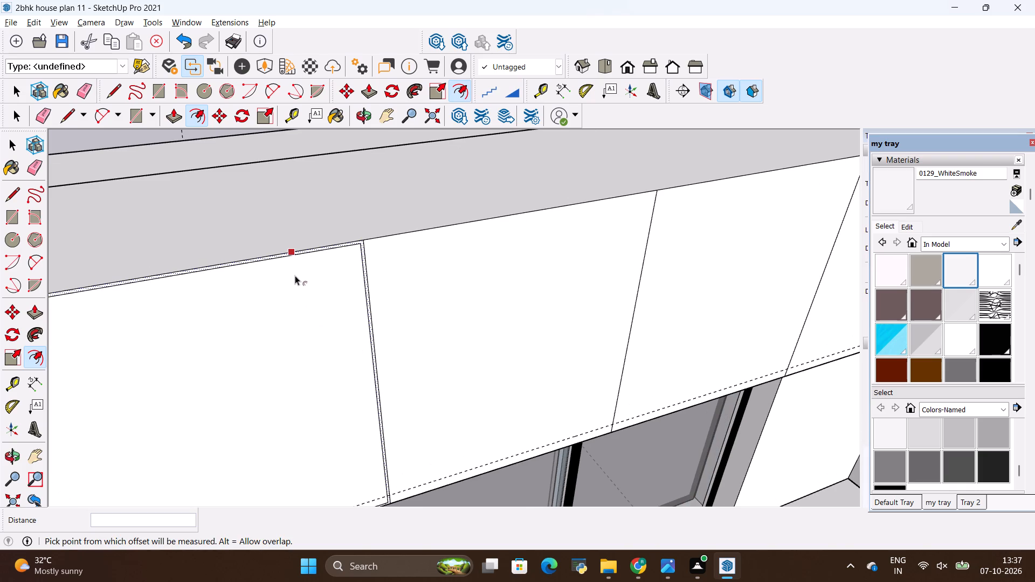
scroll(360, 246, "up", 9)
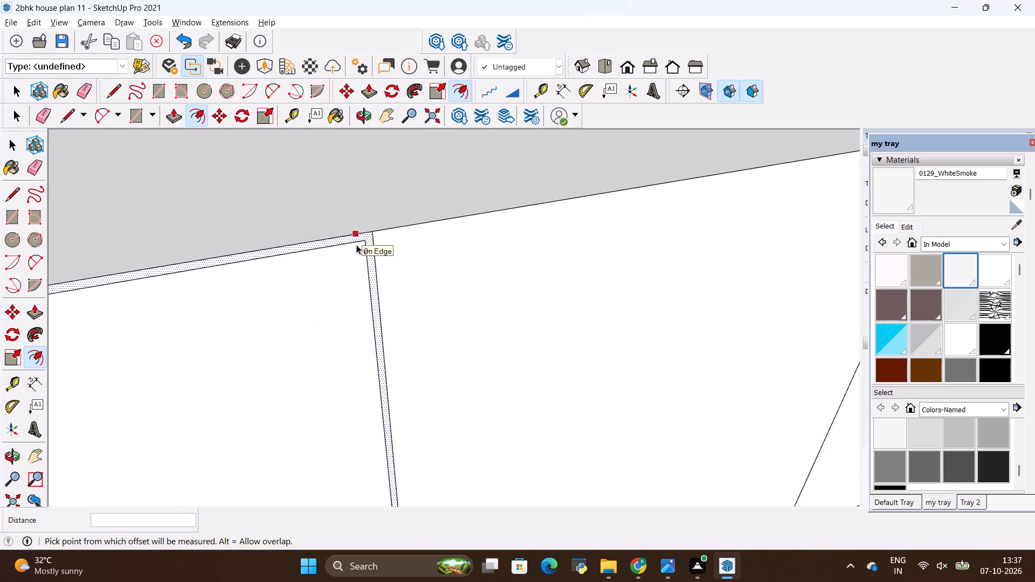
scroll(356, 245, "up", 11)
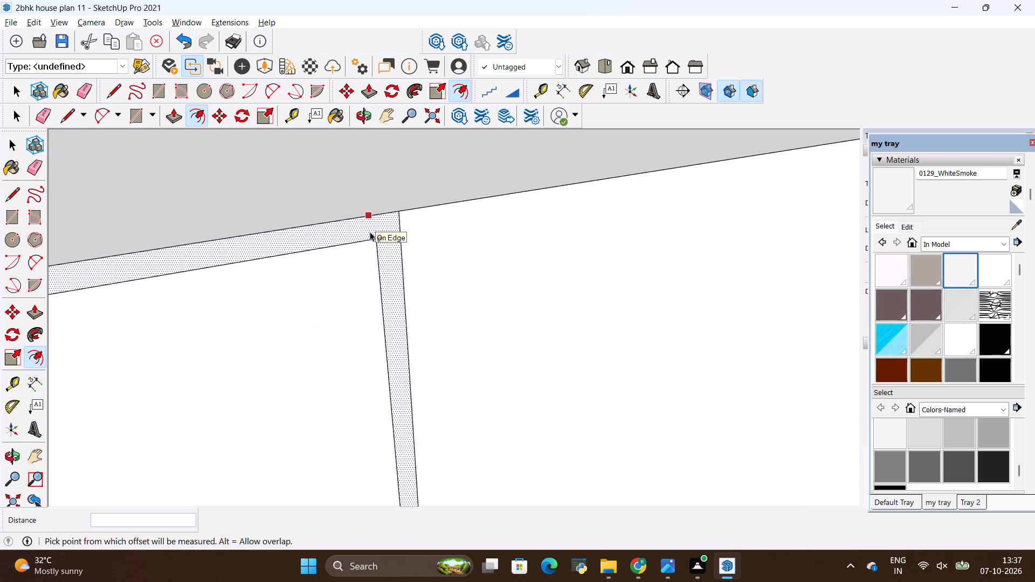
key("space")
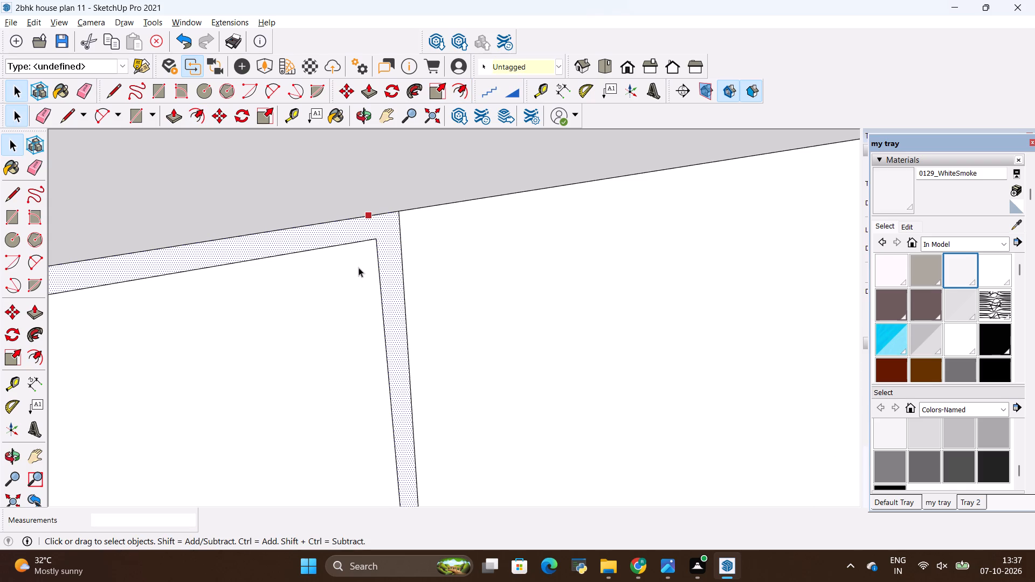
key("space")
left_click(358, 267)
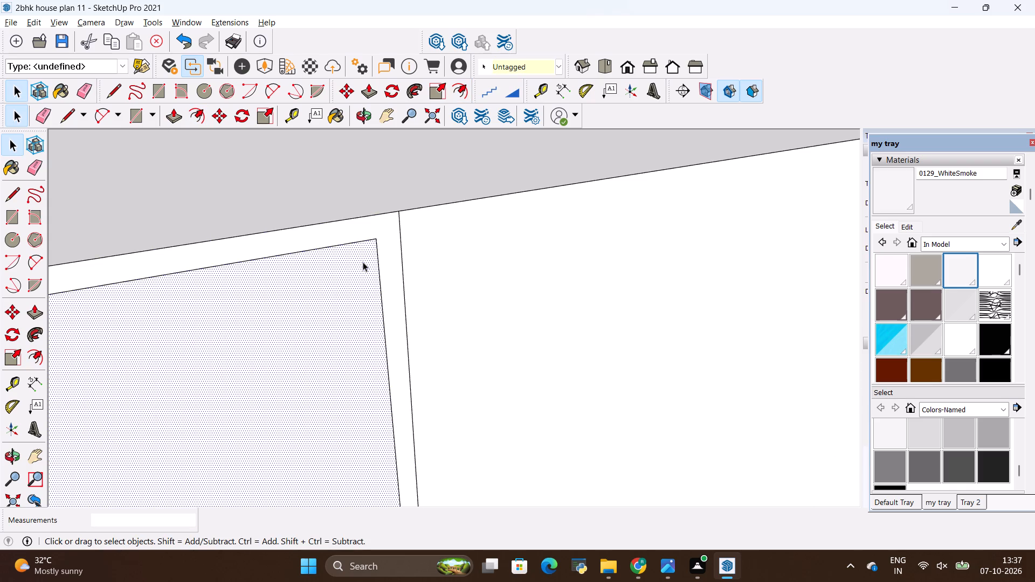
scroll(363, 262, "down", 10)
scroll(334, 235, "up", 14)
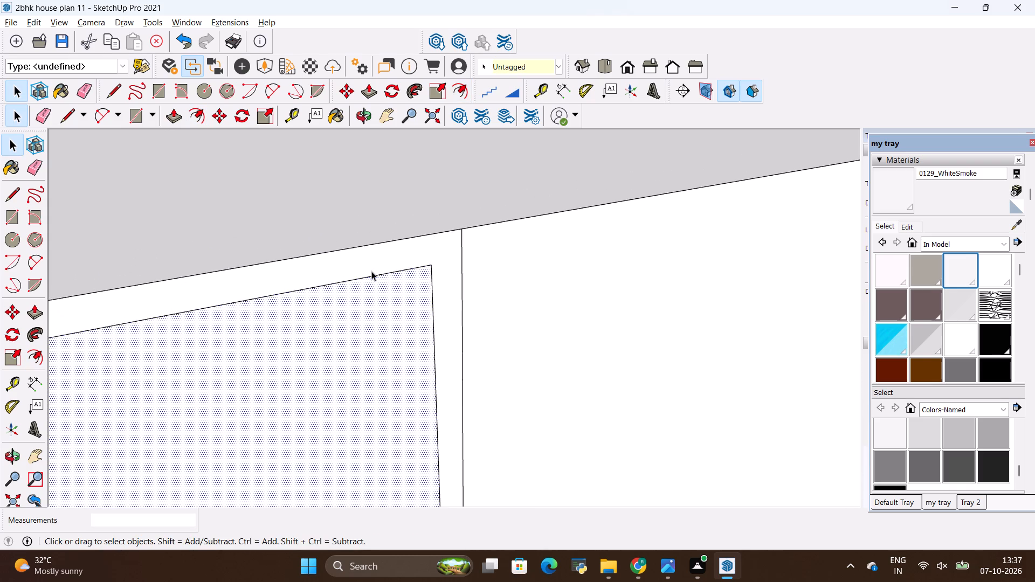
scroll(371, 271, "up", 2)
scroll(404, 255, "down", 4)
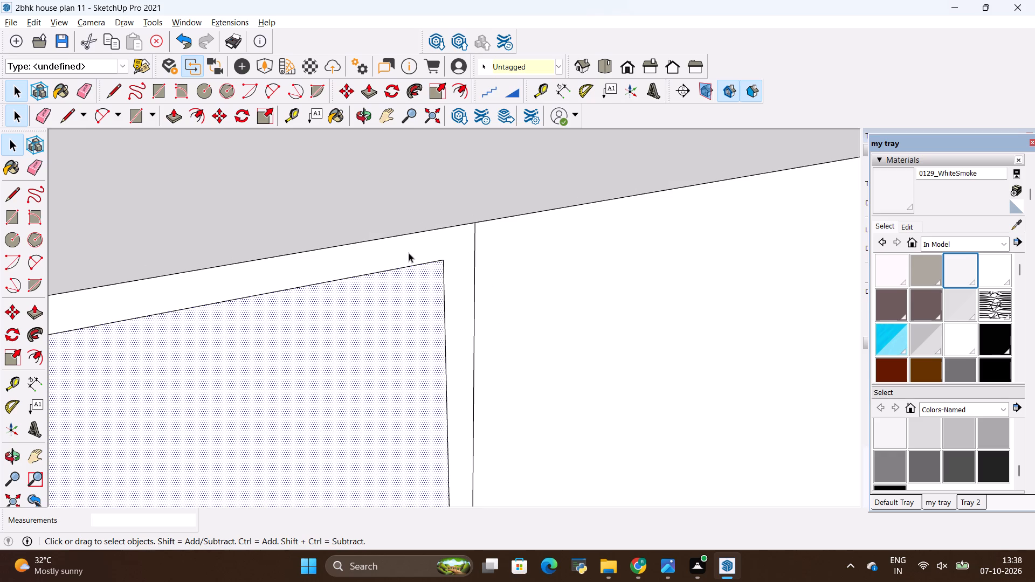
scroll(409, 253, "down", 2)
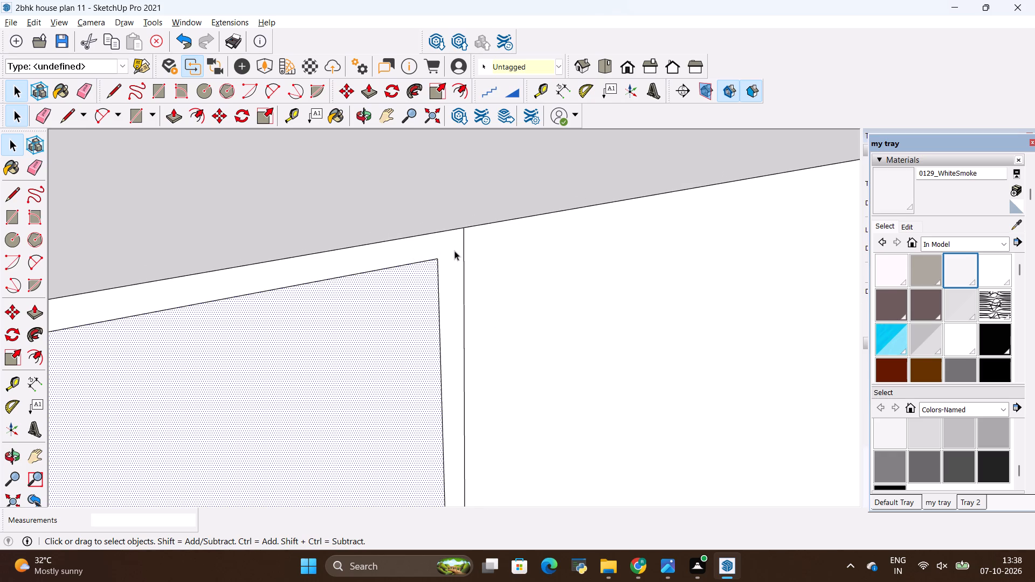
scroll(454, 251, "down", 4)
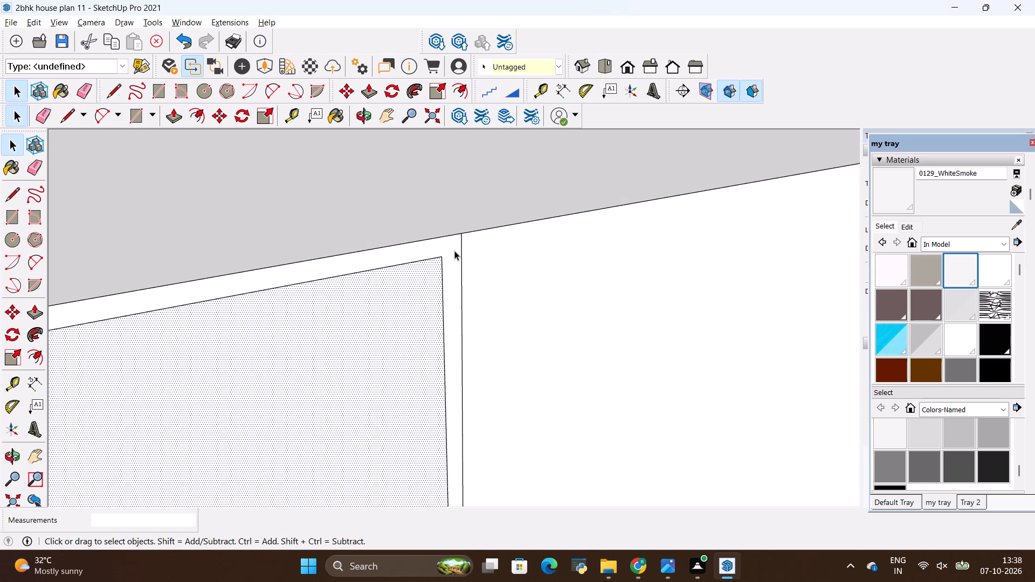
scroll(443, 246, "up", 5)
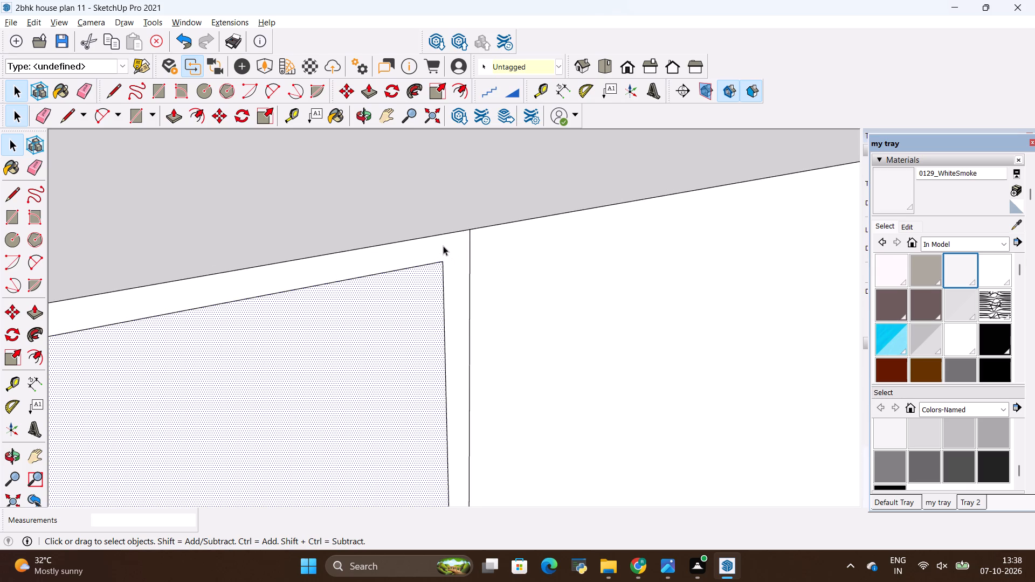
scroll(443, 246, "up", 2)
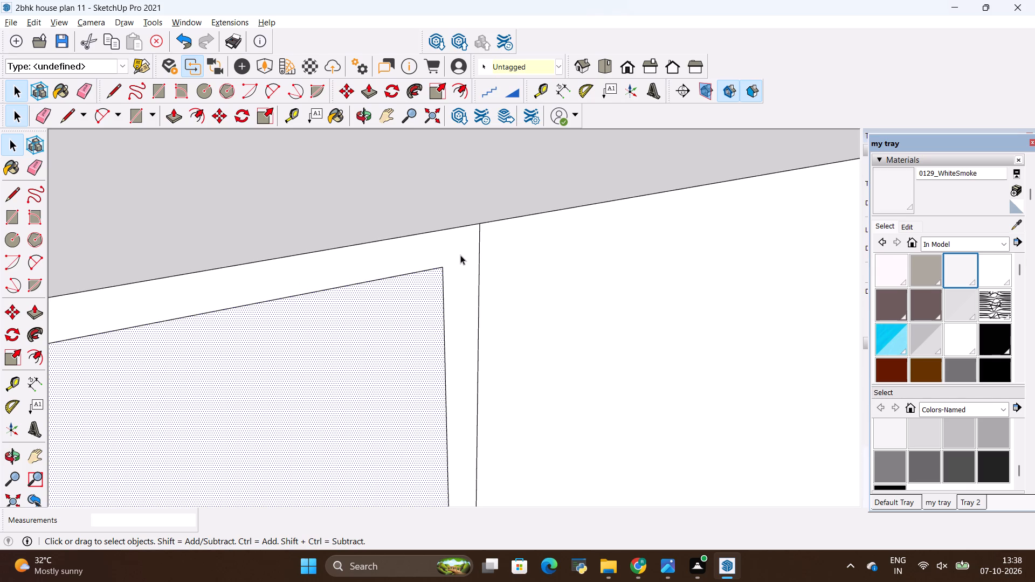
scroll(460, 255, "down", 8)
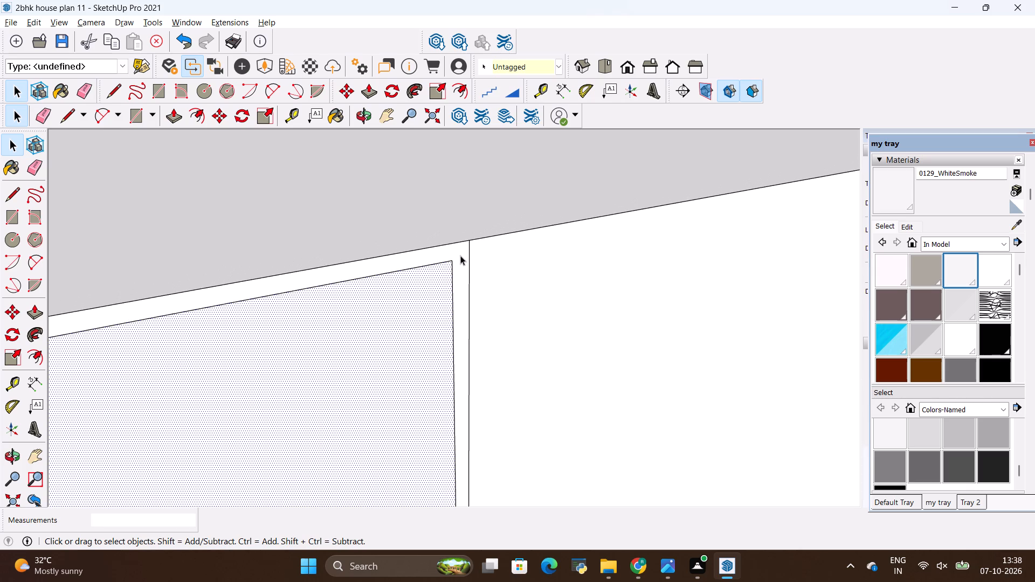
key("p")
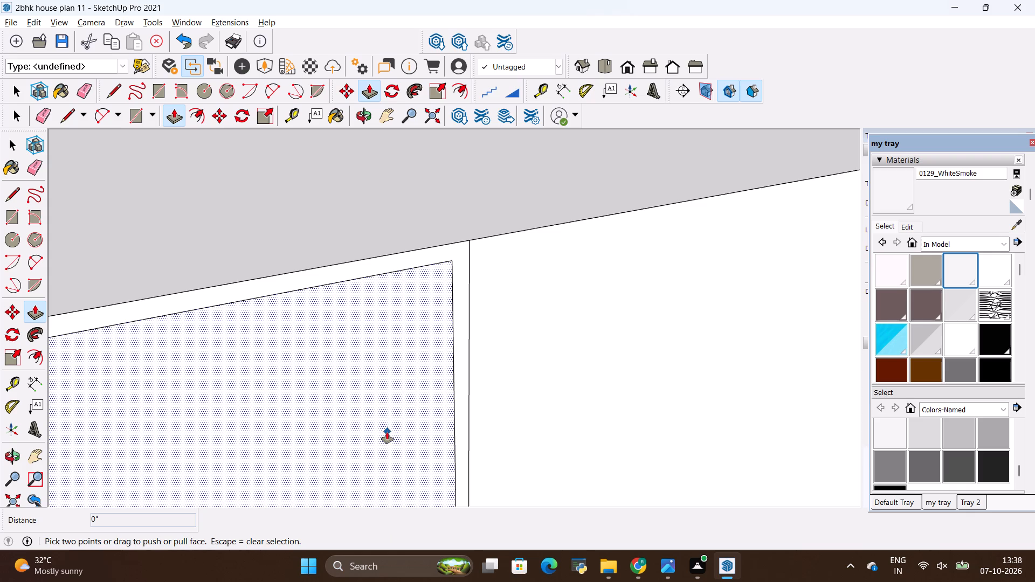
left_click(404, 362)
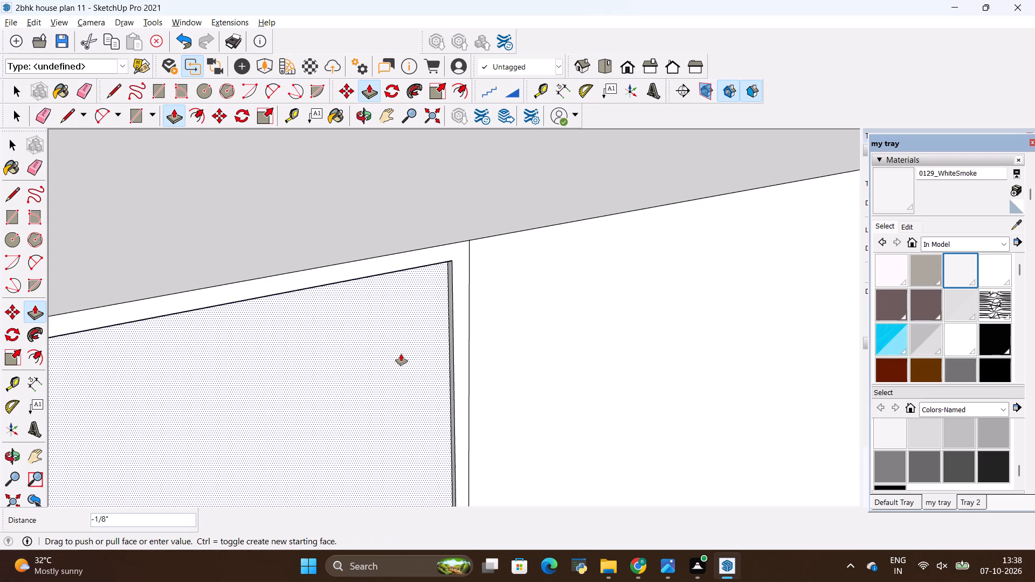
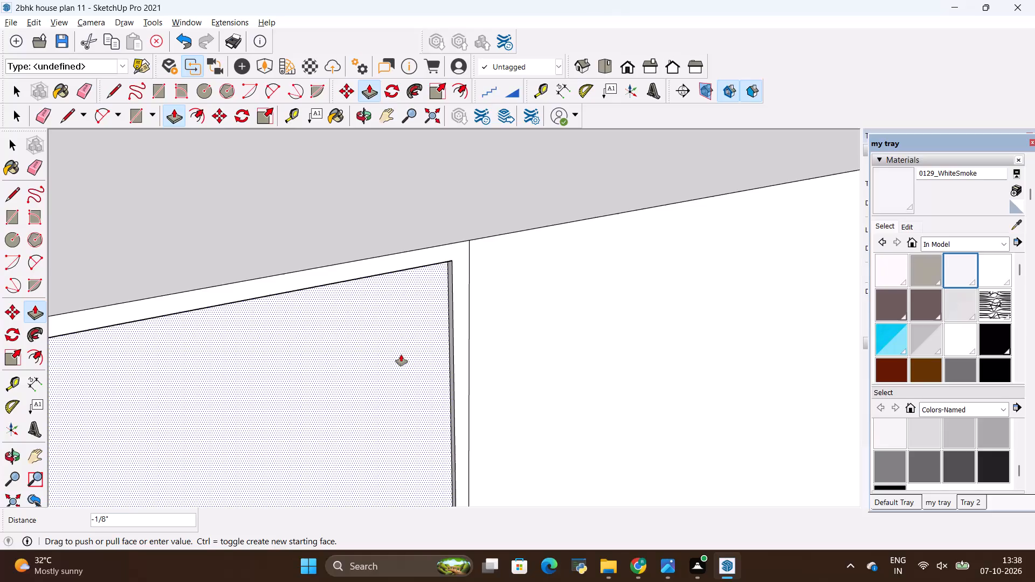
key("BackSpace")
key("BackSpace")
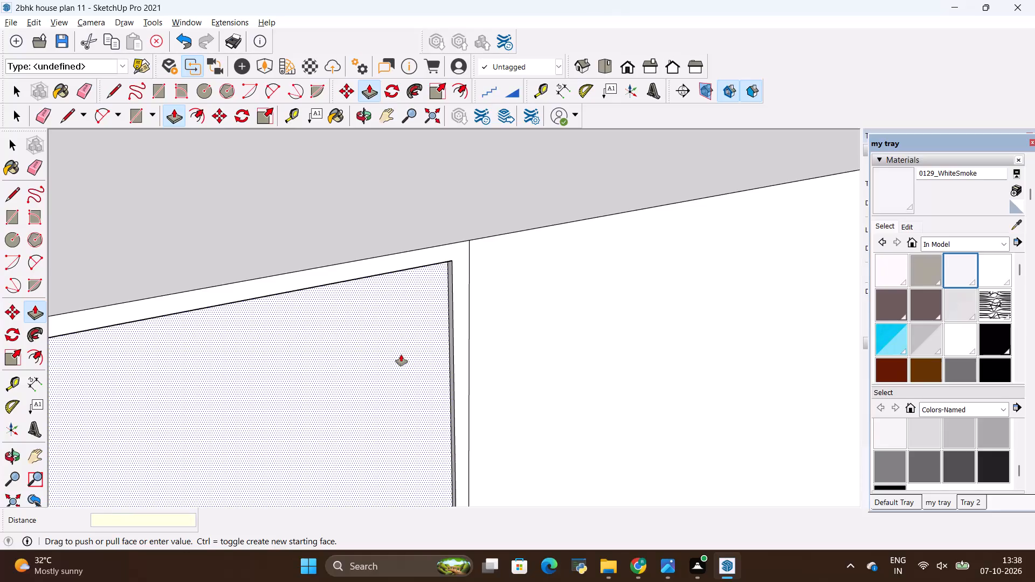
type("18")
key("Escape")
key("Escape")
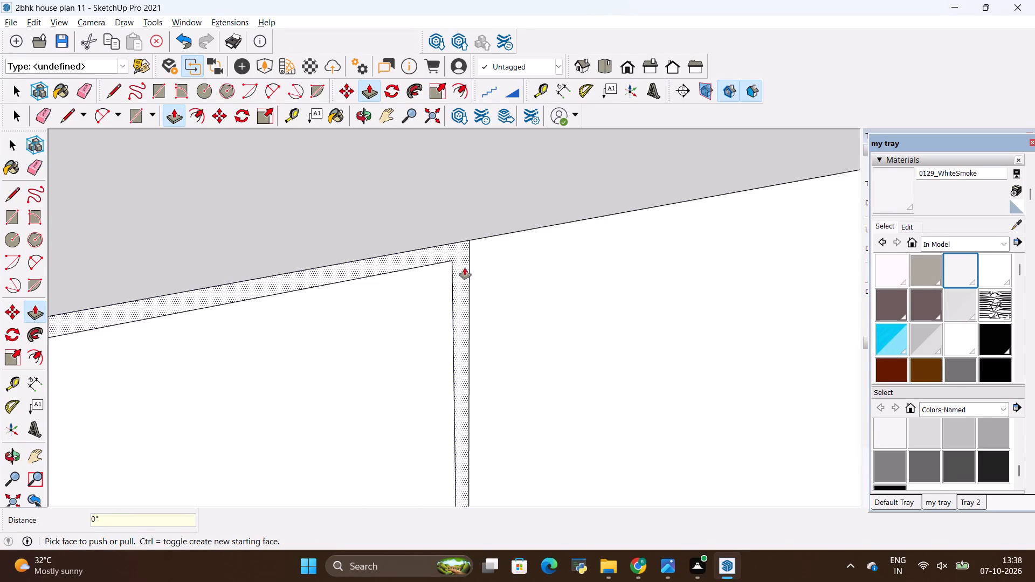
Push the narrow border face of the overhead unit's end panel 0.18" into the unit.
left_click(465, 268)
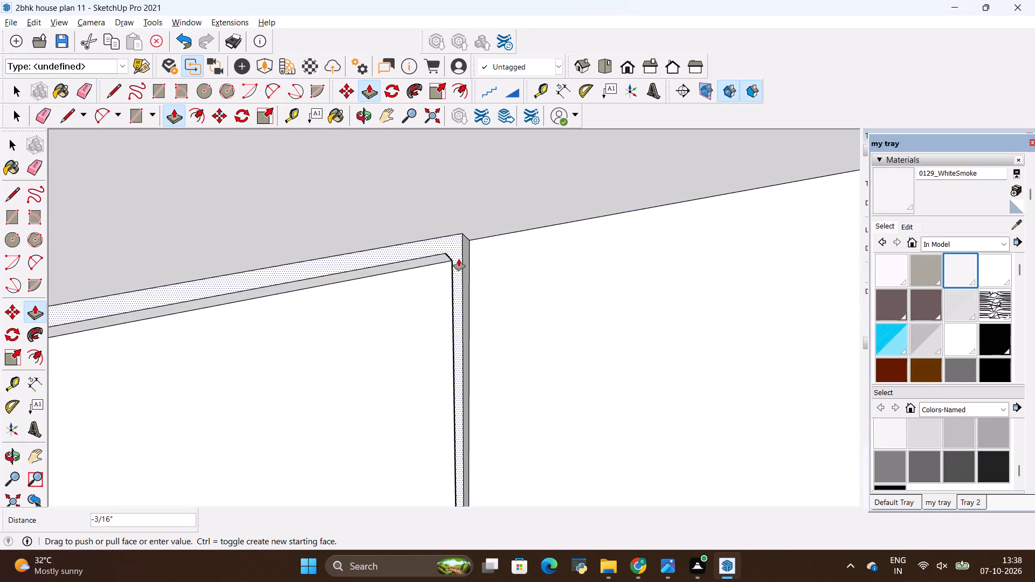
key("BackSpace")
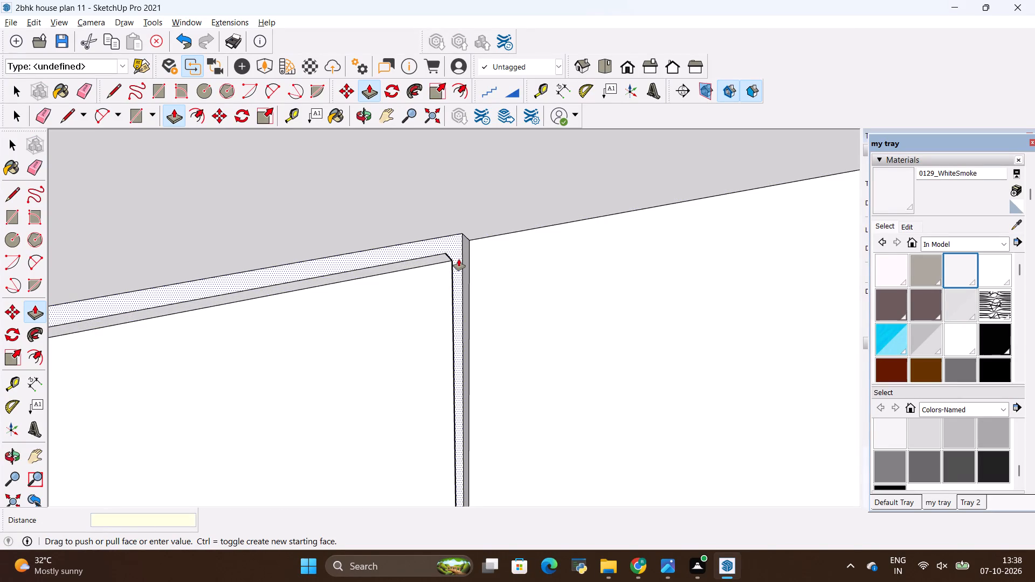
type("18")
key("BackSpace")
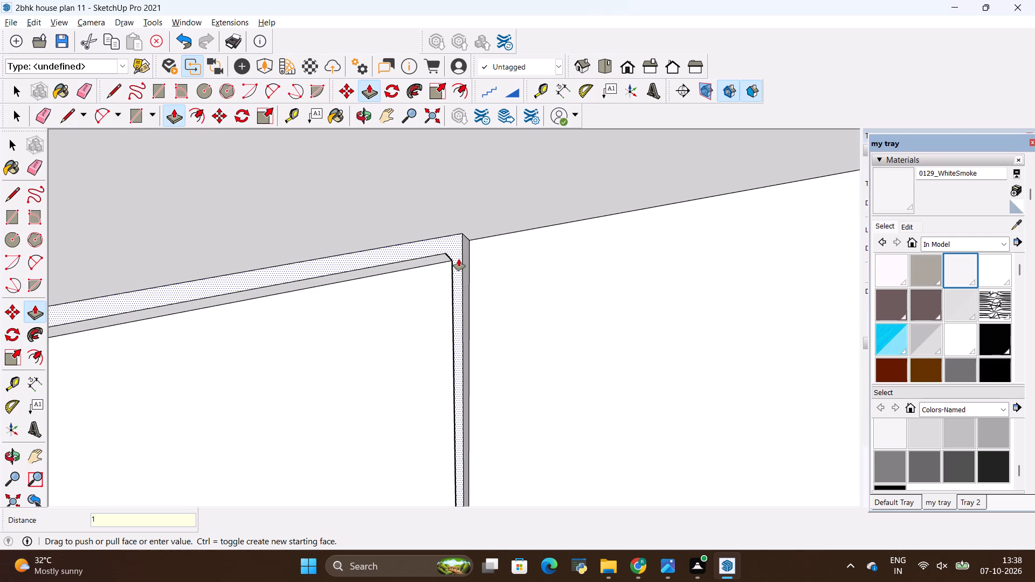
key("BackSpace")
key("BackSpace")
key("BackSpace")
key("BackSpace")
type(".18")
key("shift+quotedbl")
key("Return")
Examine the end panel's recessed border and the remaining undetailed panels of the overhead unit above the window.
scroll(415, 301, "down", 7)
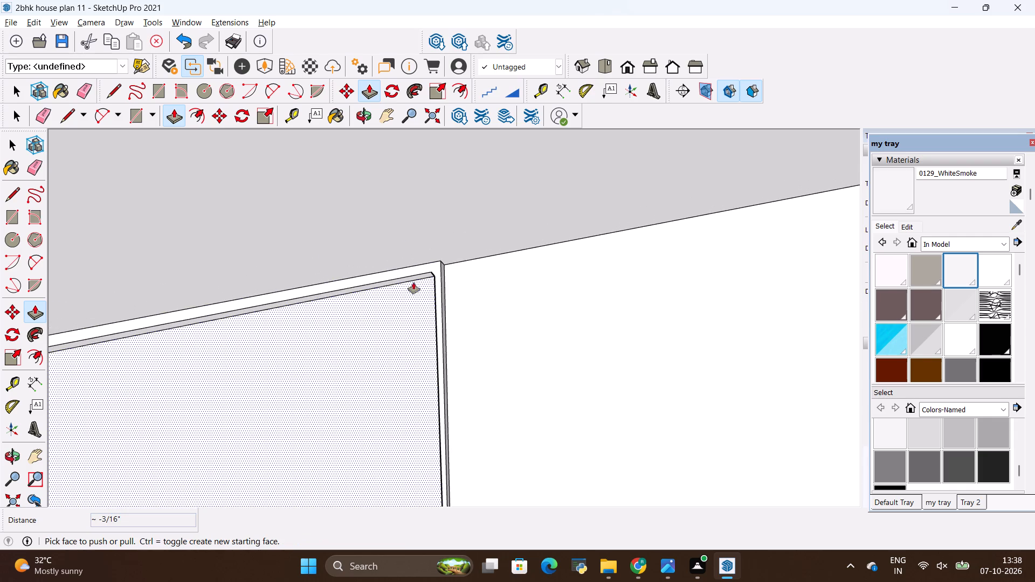
scroll(413, 282, "down", 16)
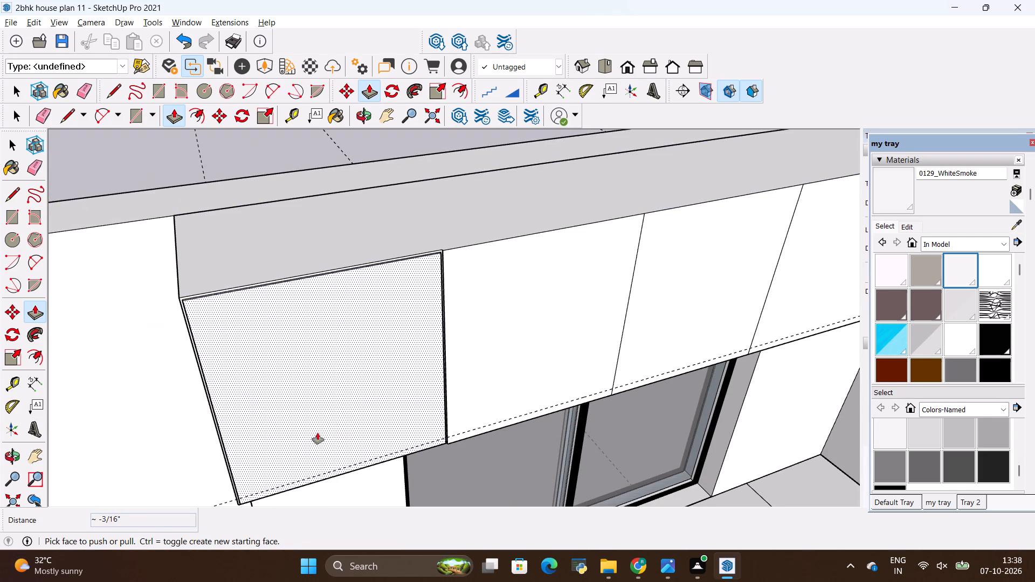
middle_click_drag(344, 432, 328, 349)
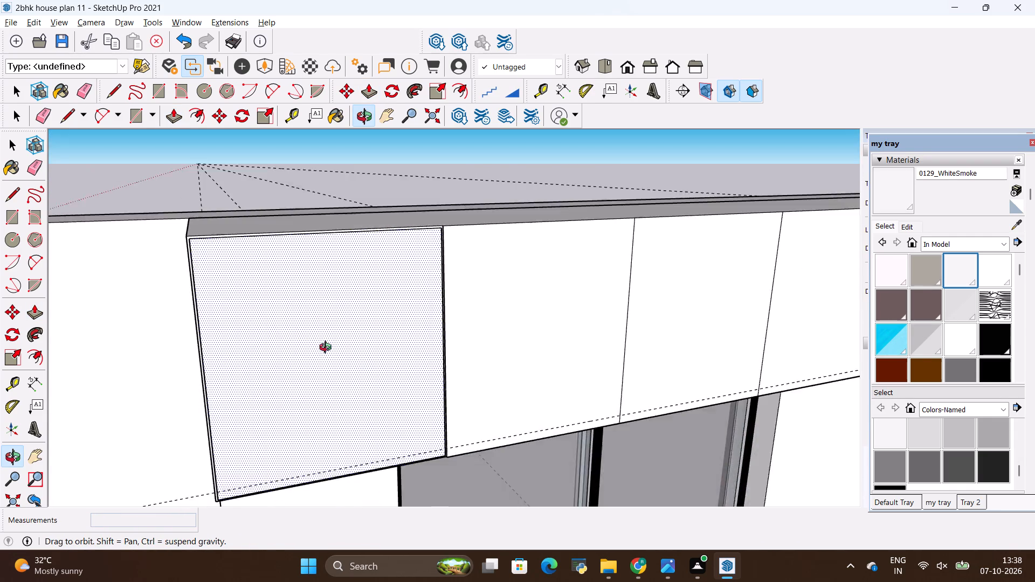
middle_click_drag(328, 349, 265, 331)
scroll(474, 217, "up", 3)
scroll(378, 267, "down", 4)
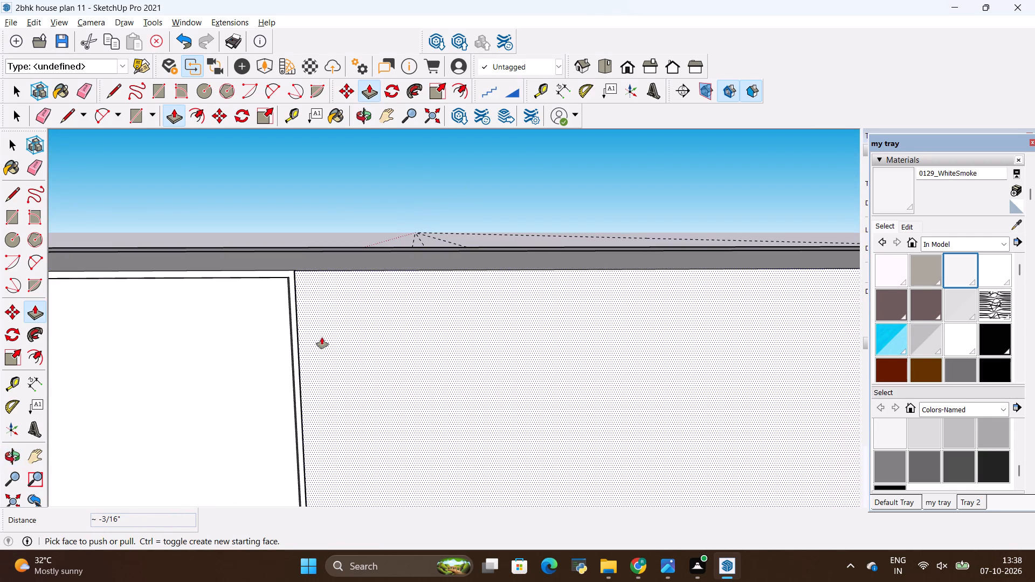
scroll(322, 343, "down", 9)
key("space")
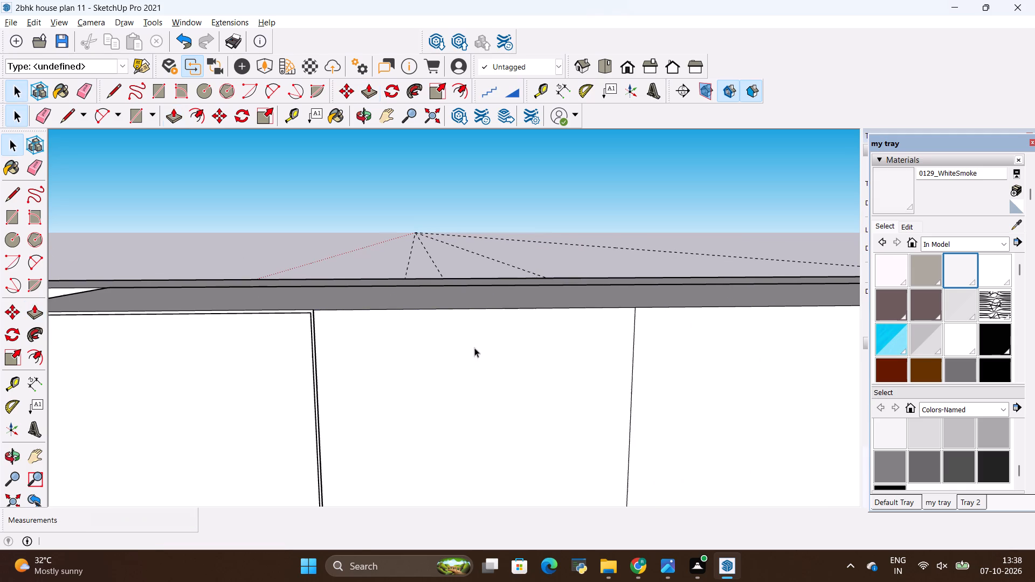
scroll(325, 292, "down", 4)
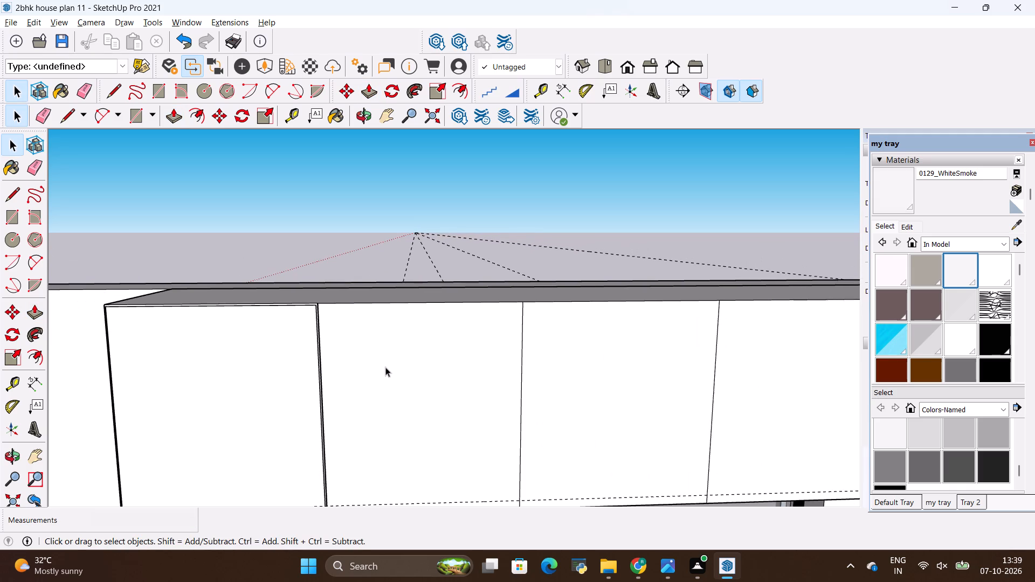
middle_click_drag(387, 373, 505, 384)
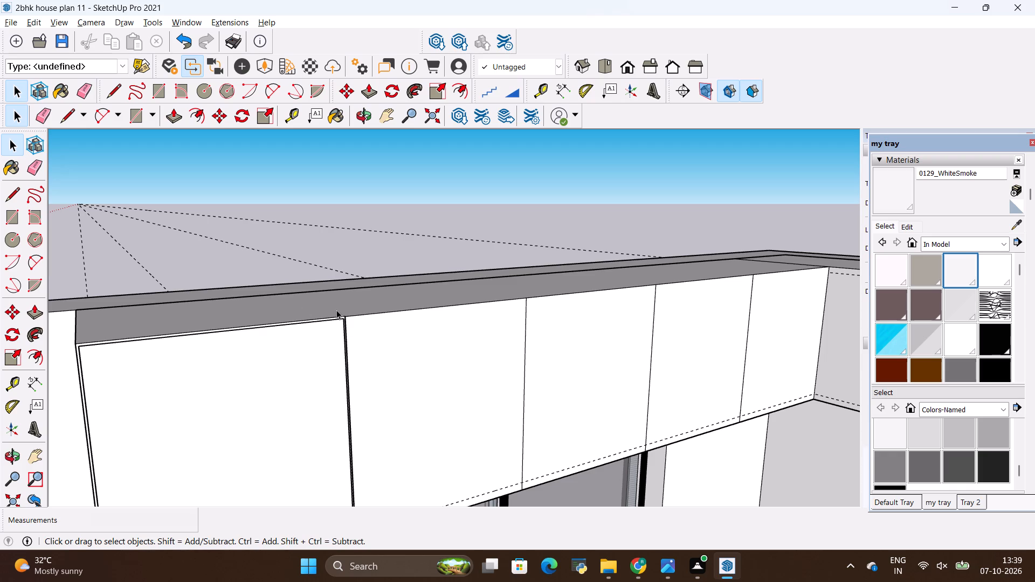
scroll(334, 307, "down", 4)
scroll(392, 314, "up", 5)
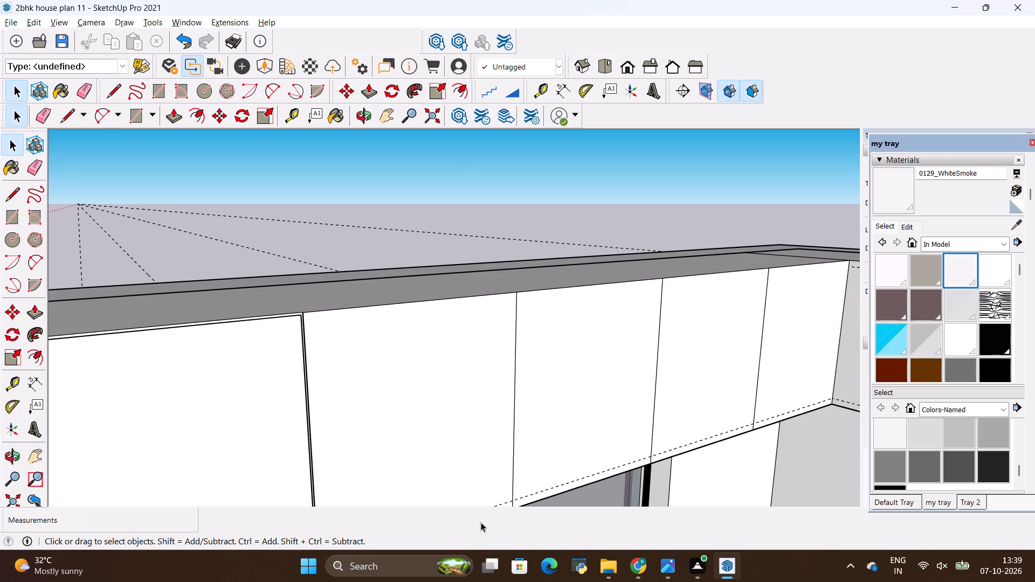
scroll(281, 434, "down", 4)
scroll(293, 445, "up", 2)
scroll(276, 389, "down", 2)
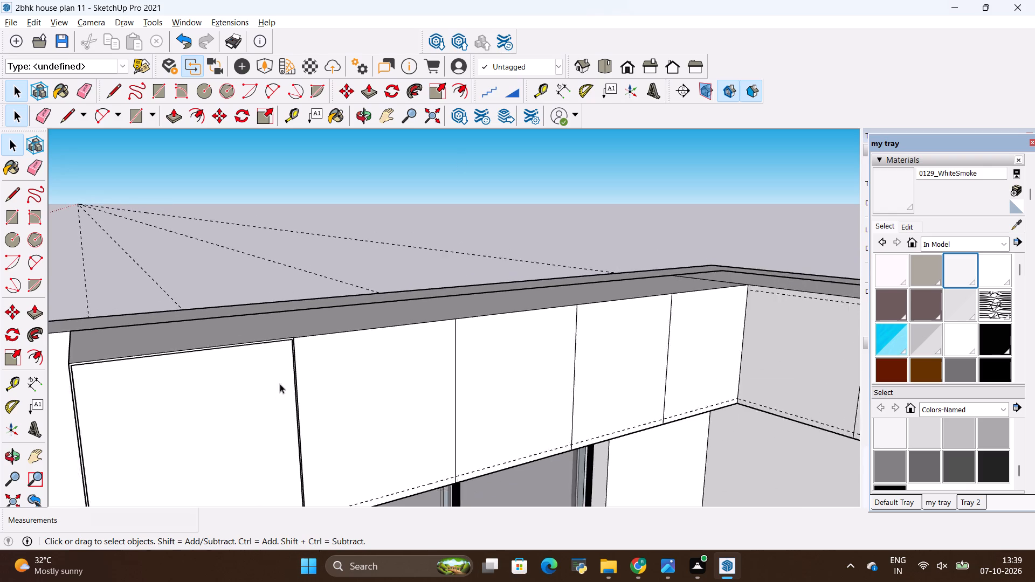
scroll(280, 384, "down", 2)
scroll(362, 348, "down", 5)
scroll(403, 403, "up", 6)
Offset the outline of the second front panel, adjoining the detailed end panel above the window, inward by 0.2".
middle_click_drag(443, 373, 430, 395)
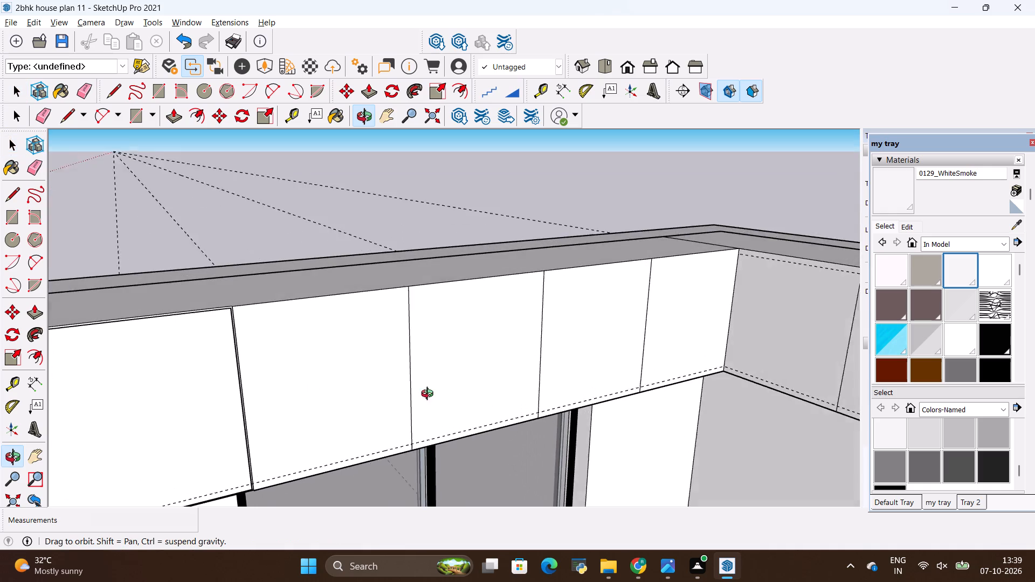
middle_click_drag(430, 395, 415, 405)
scroll(141, 295, "up", 12)
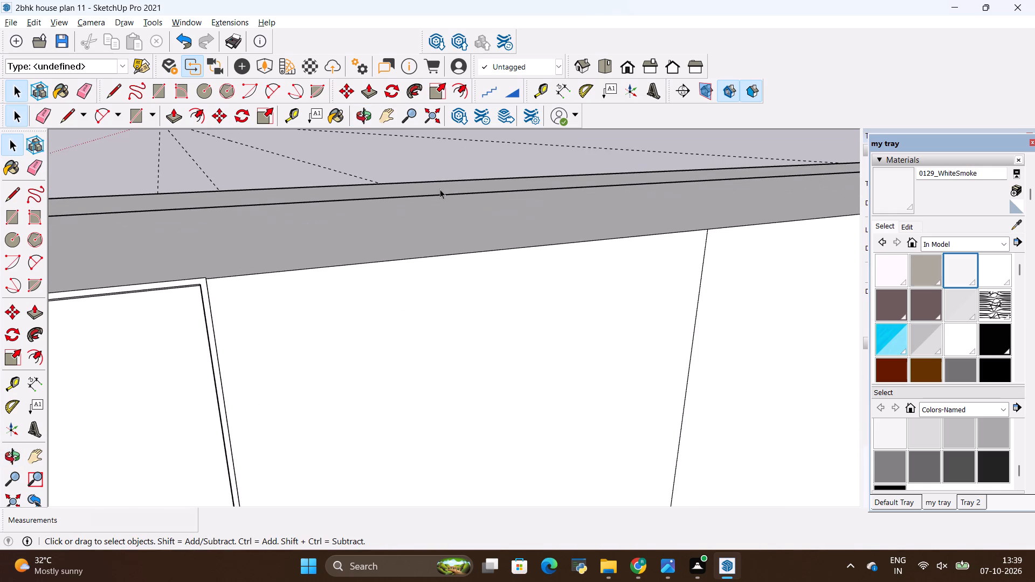
left_click(451, 95)
left_click(462, 287)
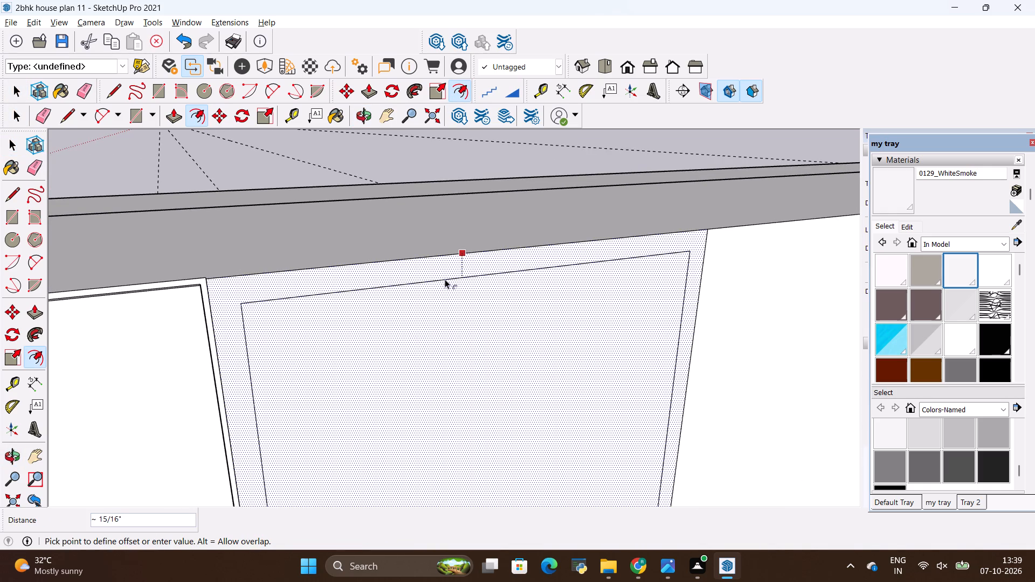
key("BackSpace")
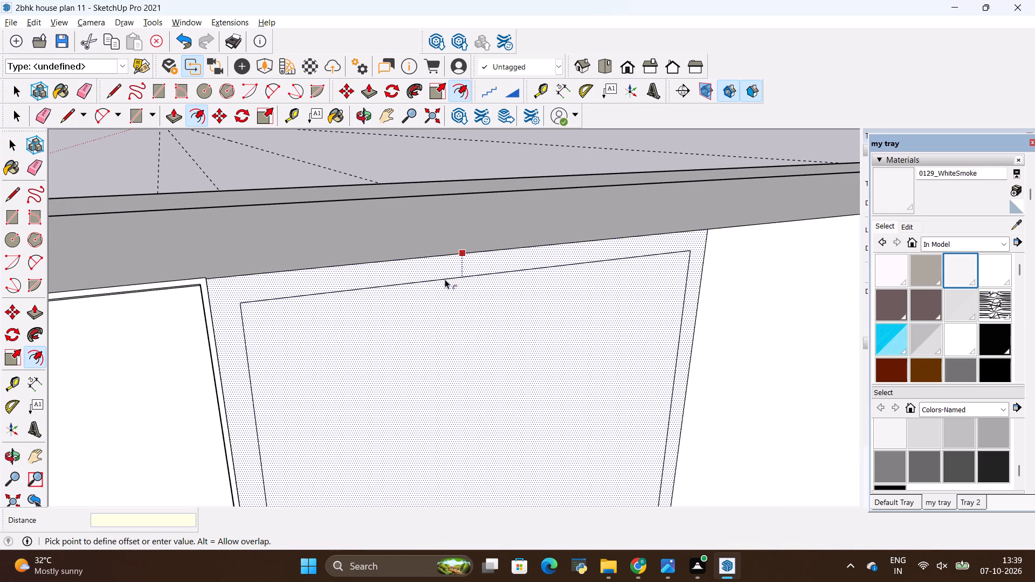
type(".3")
key("BackSpace")
key("BackSpace")
key("BackSpace")
key("BackSpace")
type(".2\"")
key("Return")
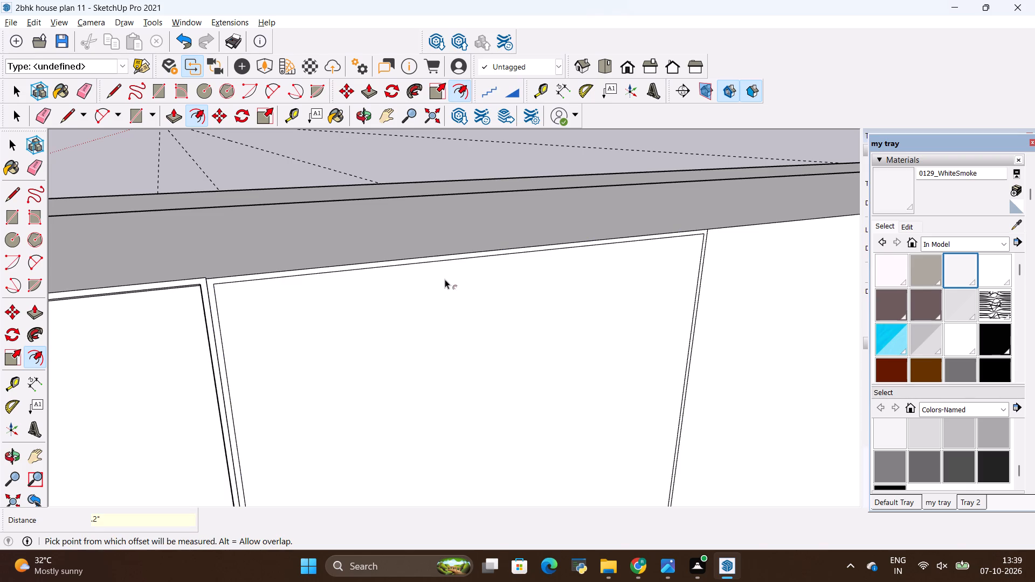
Offset the outline of the third front panel, the middle one above the window, inward by 0.2".
left_click(729, 276)
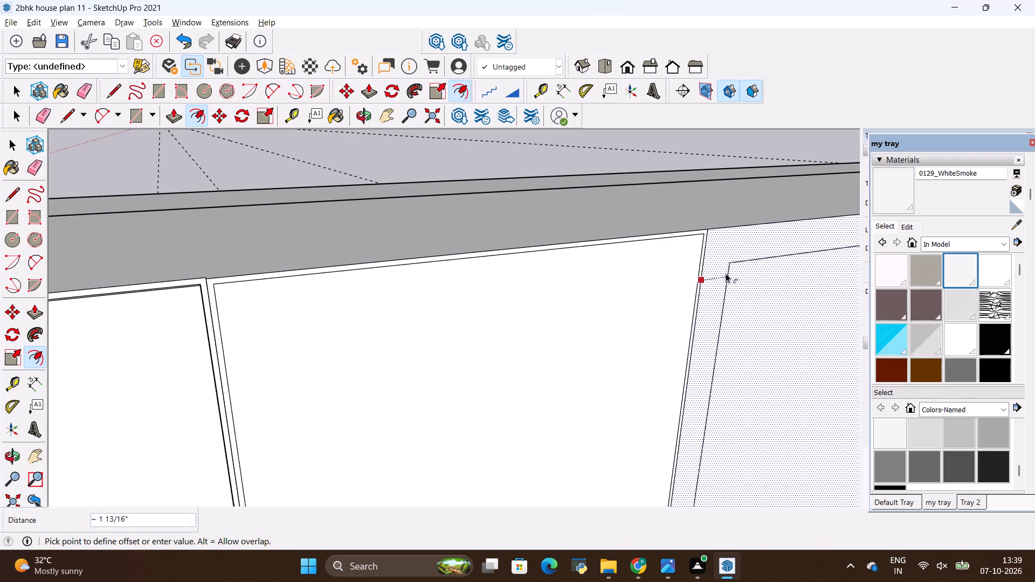
key("BackSpace")
type(".2\"")
key("Return")
Offset the outline of the fourth front panel above the window, one short of the room corner, inward by 0.2".
scroll(395, 267, "down", 13)
scroll(624, 248, "up", 3)
scroll(505, 264, "up", 3)
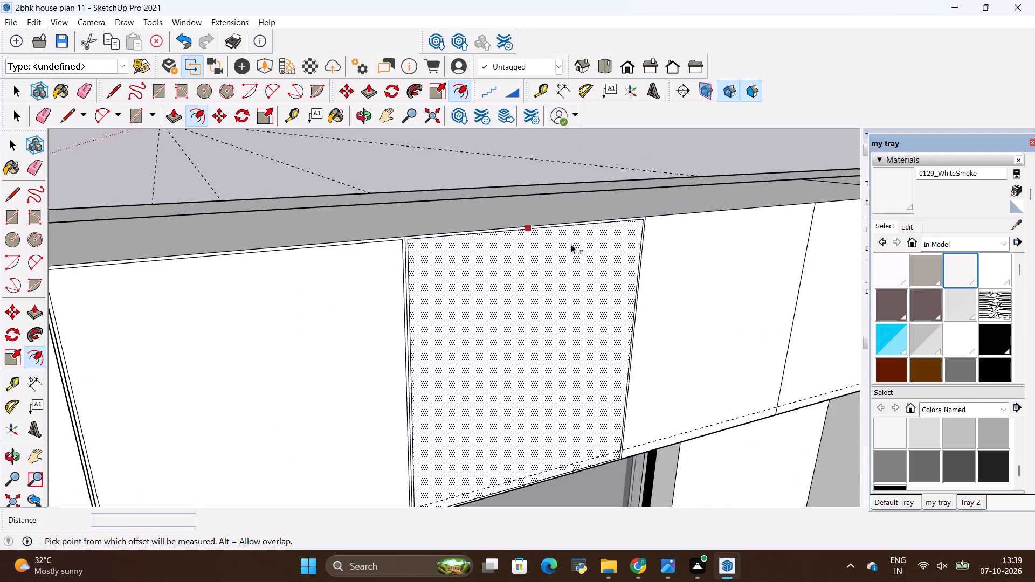
left_click(680, 255)
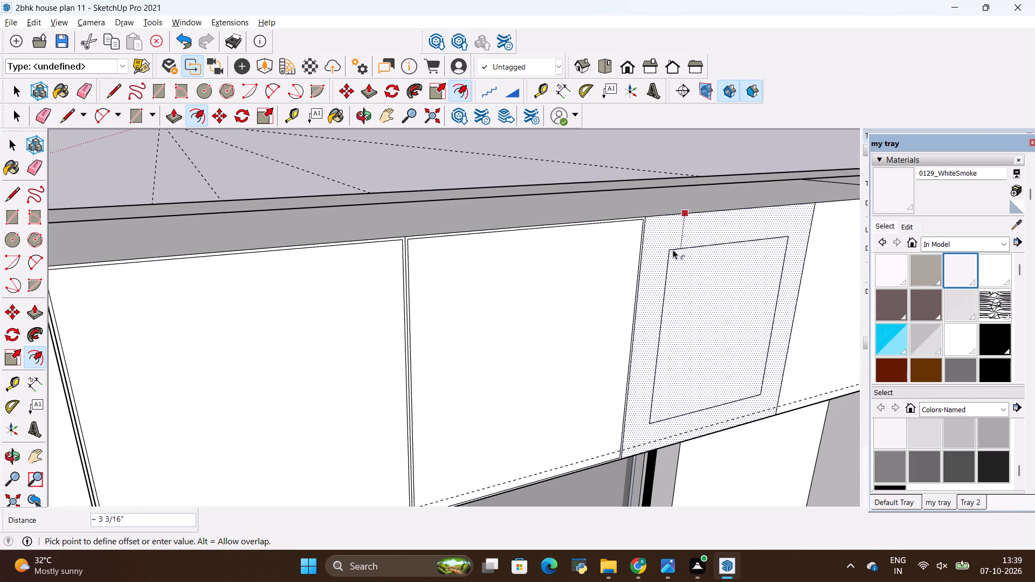
key("BackSpace")
type(".2\"")
key("Return")
Offset the outline of the window-side overhead unit's last front panel, at the room corner, inward by 0.2".
scroll(380, 302, "down", 10)
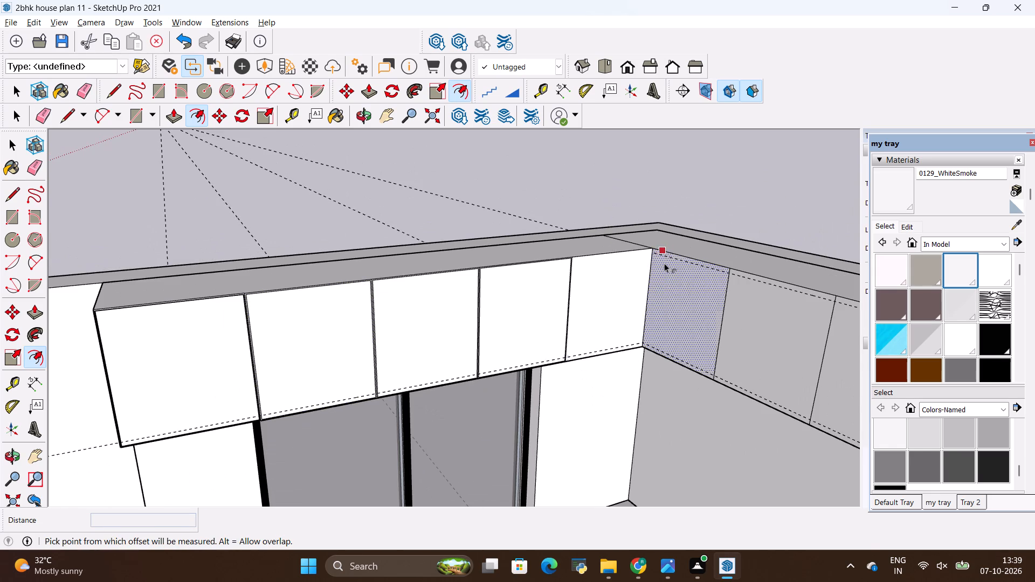
left_click(613, 280)
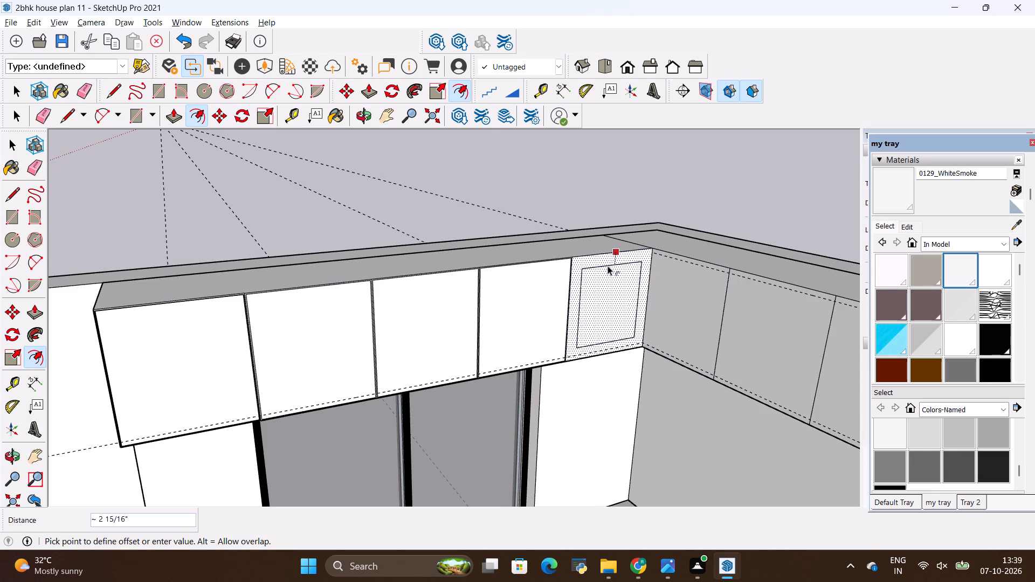
key("BackSpace")
type(".2")
key("shift+quotedbl")
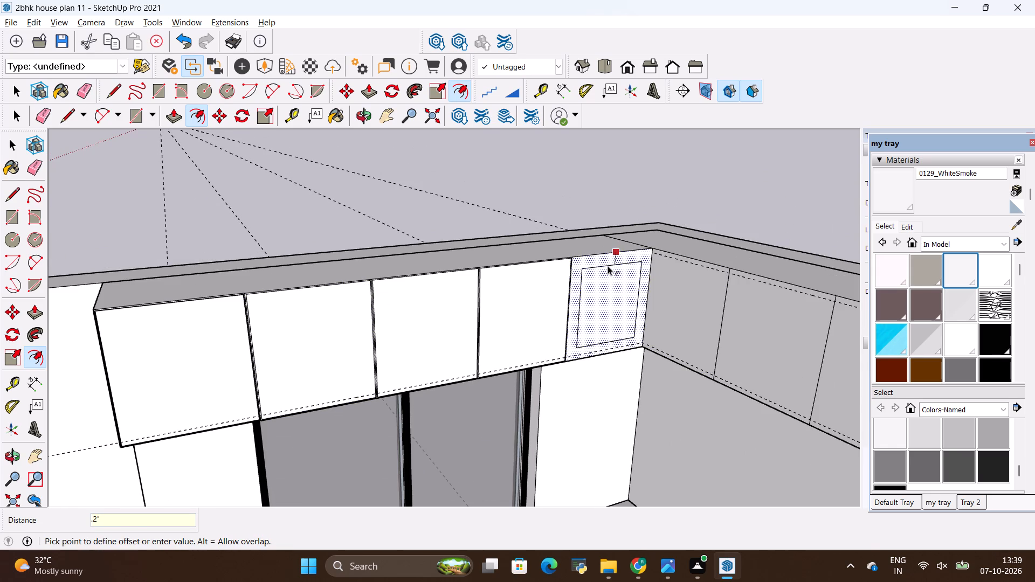
key("Return")
Offset the outline of the adjoining wall's overhead front panel nearest the room corner inward by 0.2".
scroll(523, 294, "down", 5)
scroll(484, 320, "down", 4)
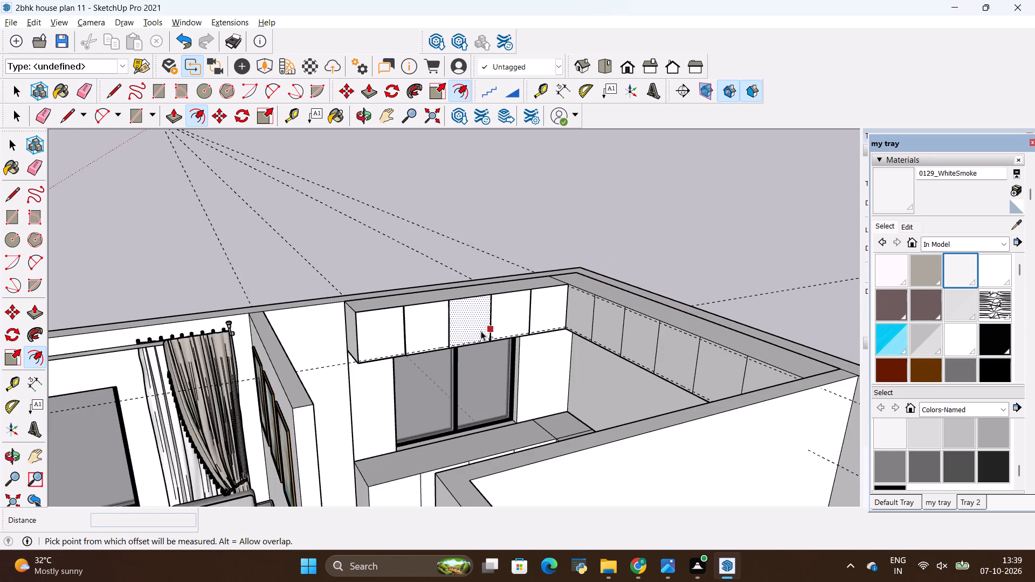
scroll(480, 330, "down", 2)
middle_click_drag(435, 335, 533, 391)
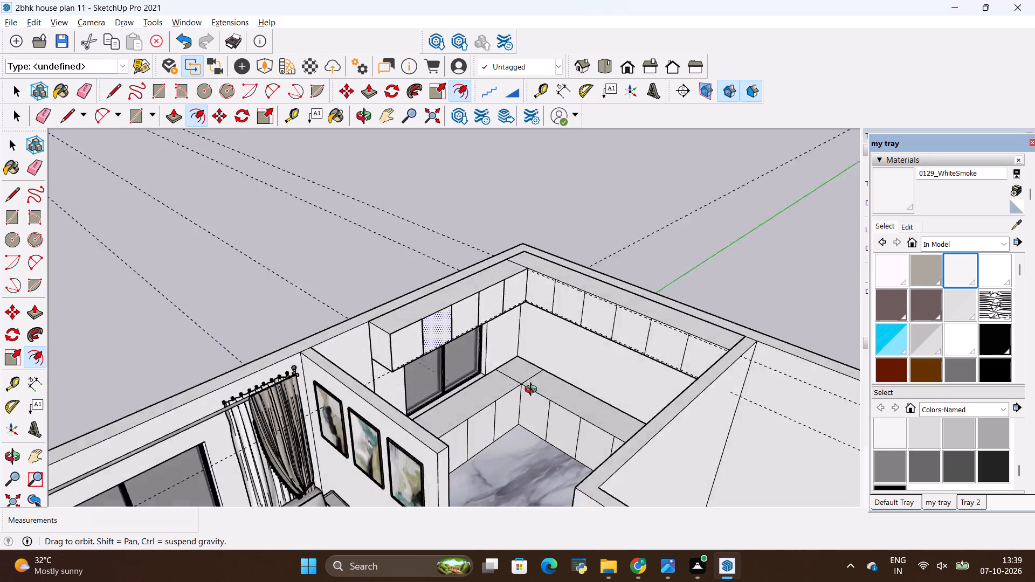
middle_click_drag(533, 391, 666, 369)
scroll(427, 282, "up", 2)
scroll(521, 254, "up", 11)
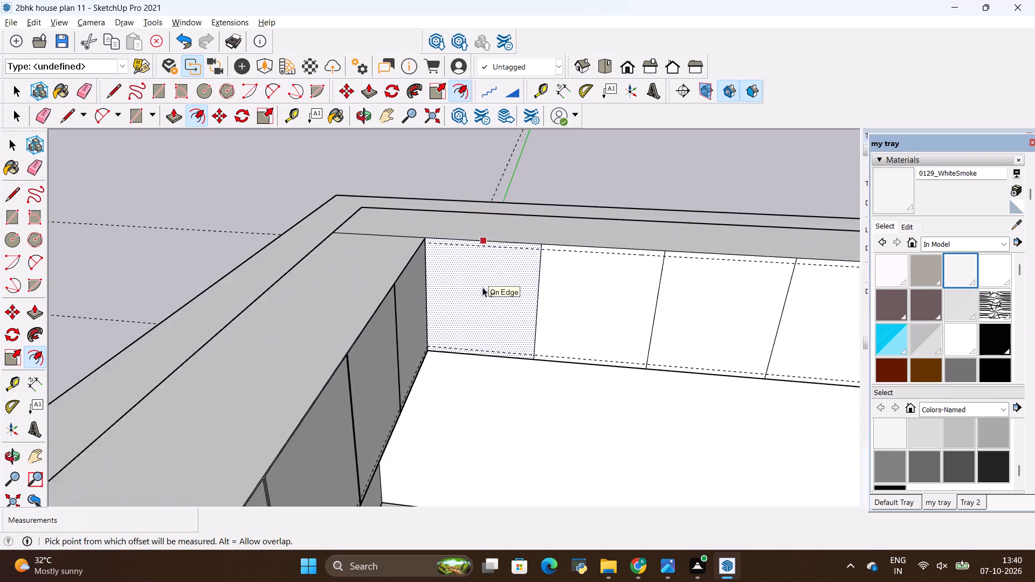
scroll(482, 287, "up", 3)
left_click(493, 269)
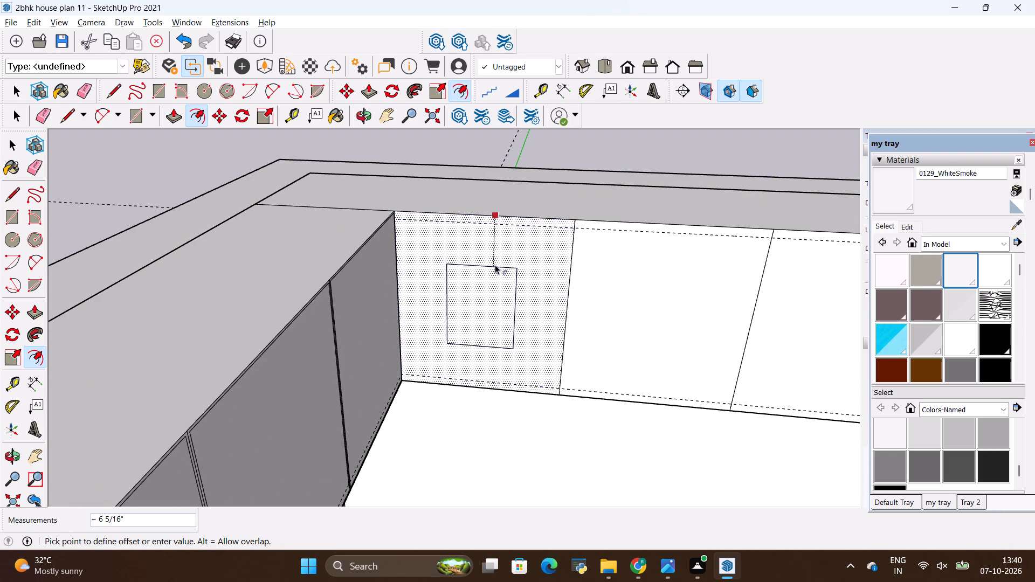
key("BackSpace")
type(".2\"")
key("Return")
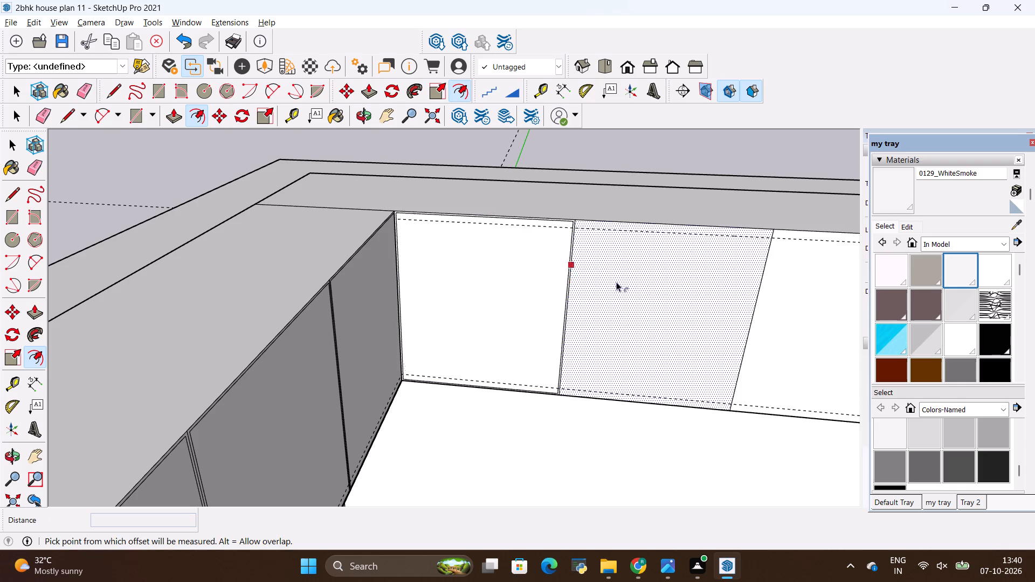
Offset the outline of the adjoining wall's second overhead front panel from the room corner inward by 0.2".
left_click(630, 286)
key("BackSpace")
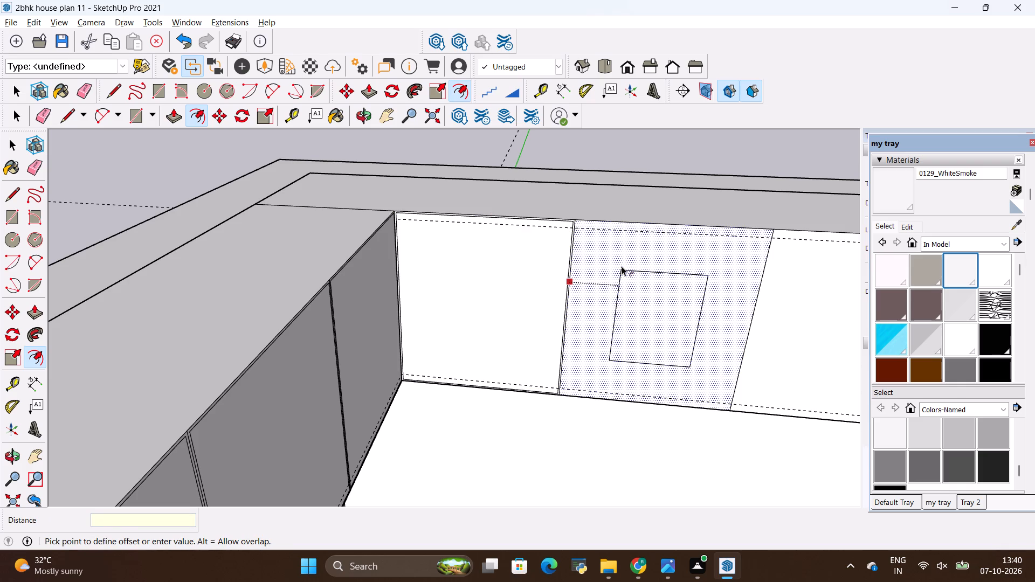
type(".2\"")
key("Return")
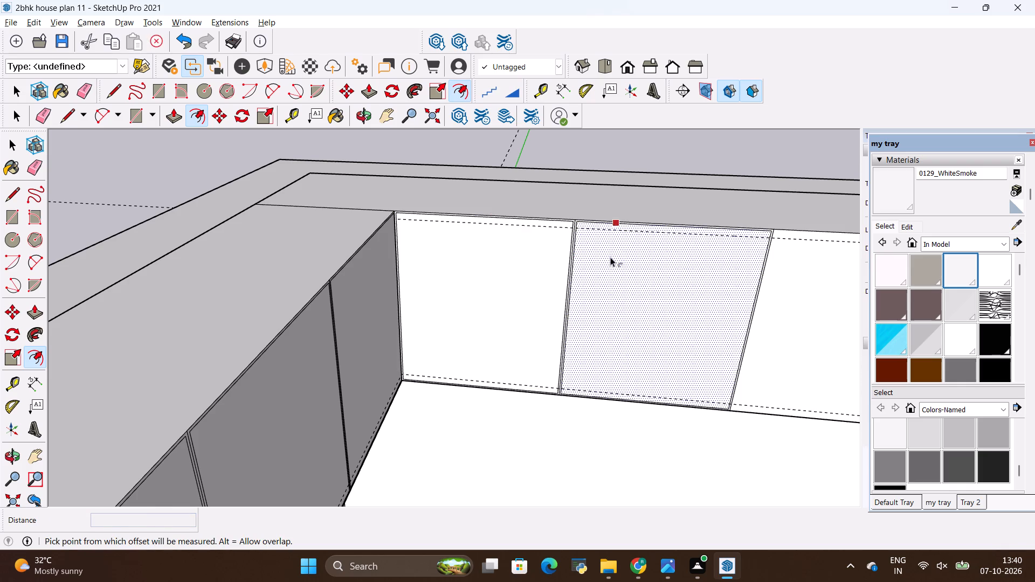
Offset the outline of the adjoining wall's third overhead front panel from the room corner inward by 0.2".
scroll(446, 234, "down", 8)
scroll(673, 248, "up", 4)
left_click(670, 255)
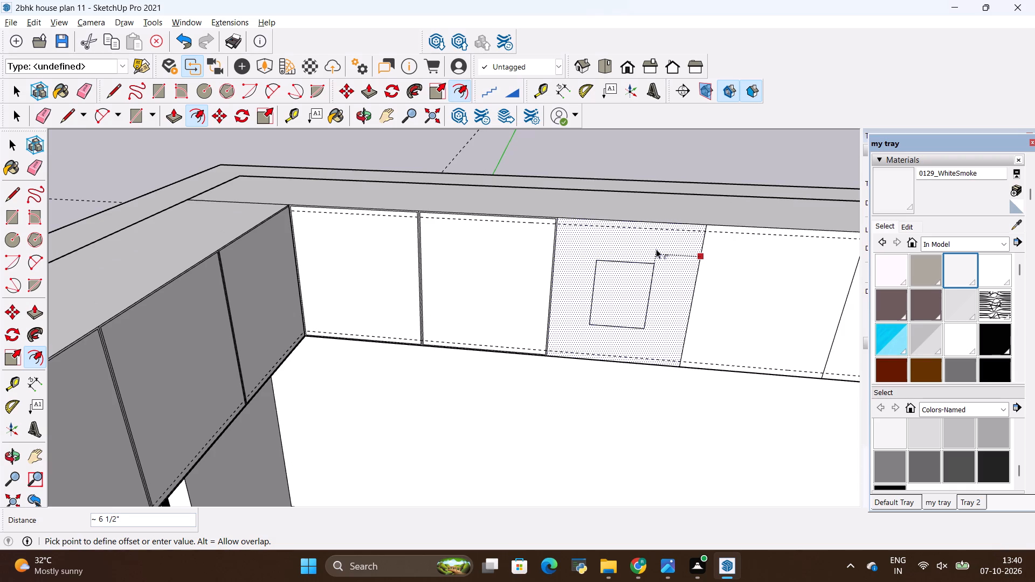
key("BackSpace")
type(".2\"")
key("Return")
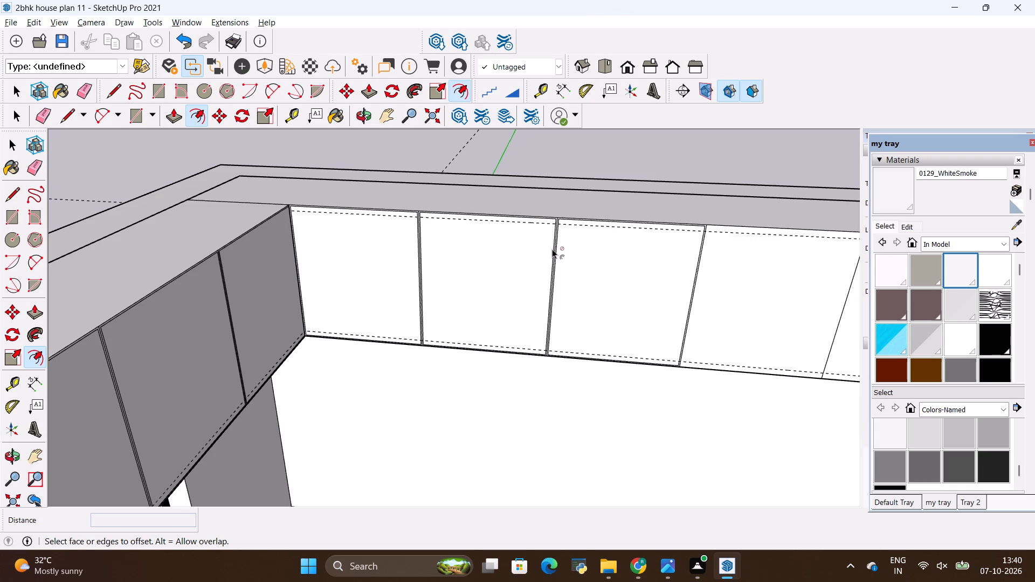
Offset the outline of the adjoining wall's fourth overhead front panel from the room corner inward by 0.2".
scroll(457, 285, "down", 5)
scroll(678, 278, "up", 7)
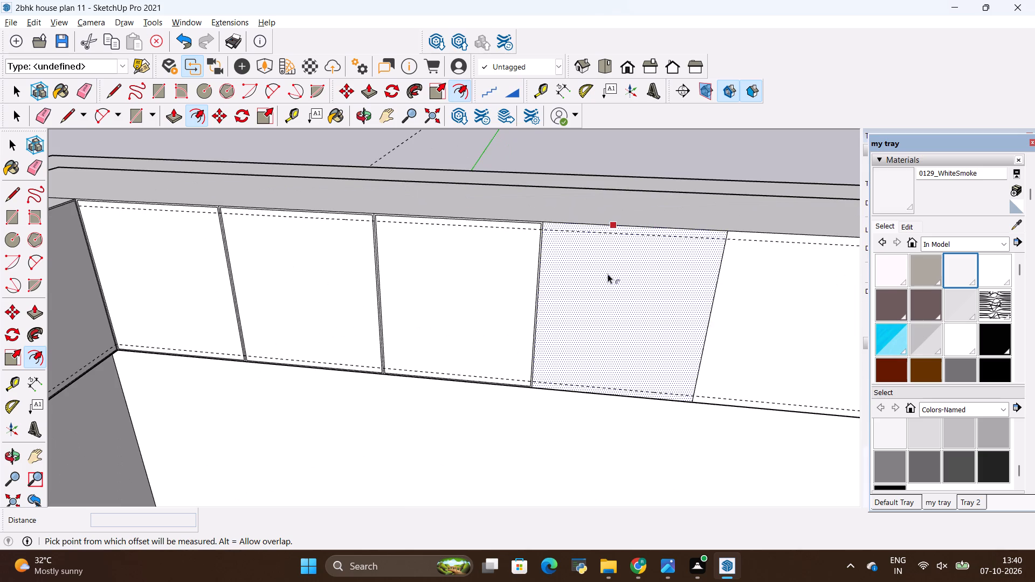
left_click(608, 274)
key("BackSpace")
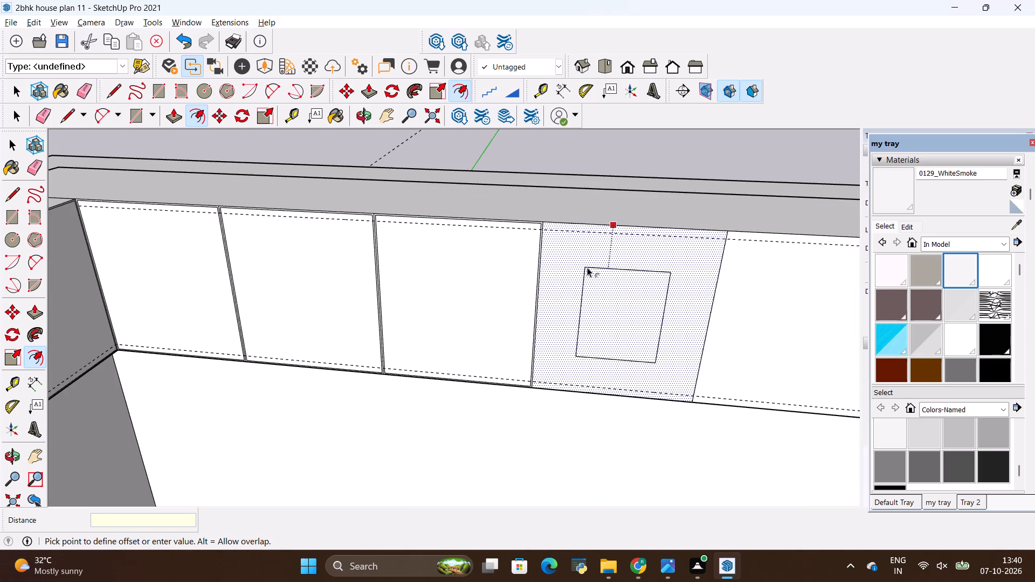
type(".2\"")
key("Return")
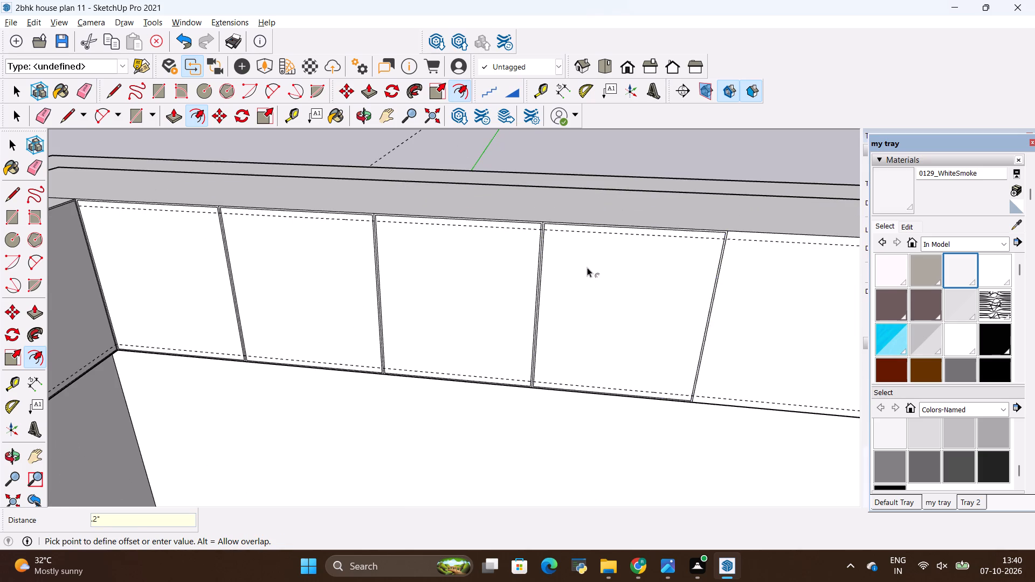
Offset the outline of the adjoining wall's fifth overhead front panel, the second-to-last one, inward by 0.2".
scroll(587, 266, "up", 1)
scroll(332, 269, "down", 11)
scroll(509, 266, "up", 4)
left_click(509, 293)
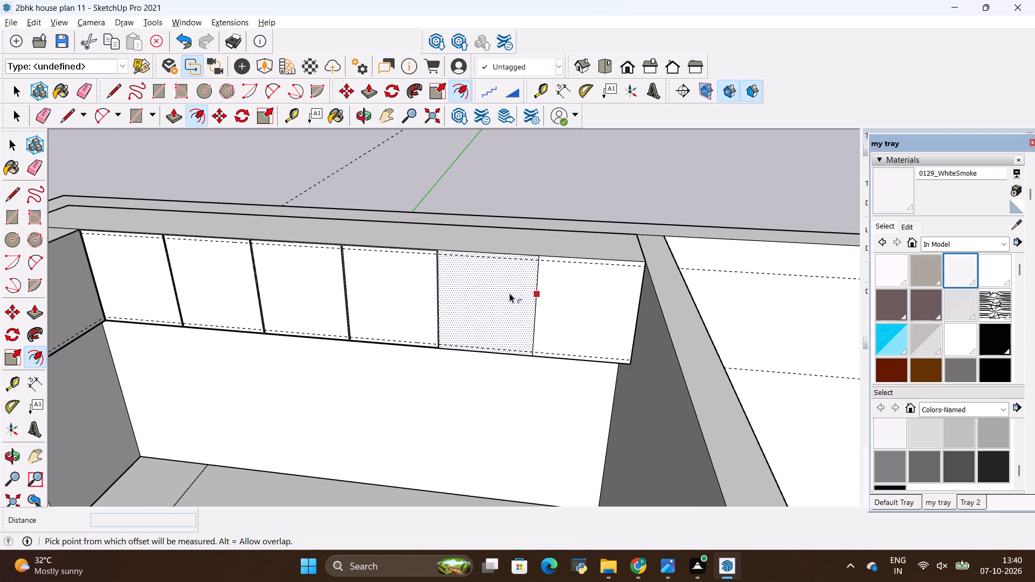
key("alt+BackSpace")
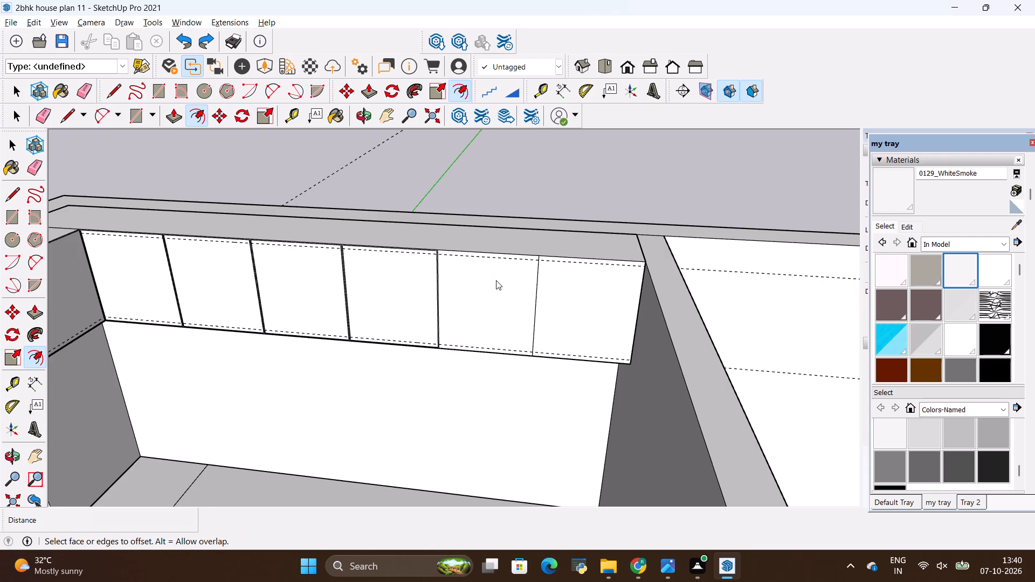
left_click(494, 314)
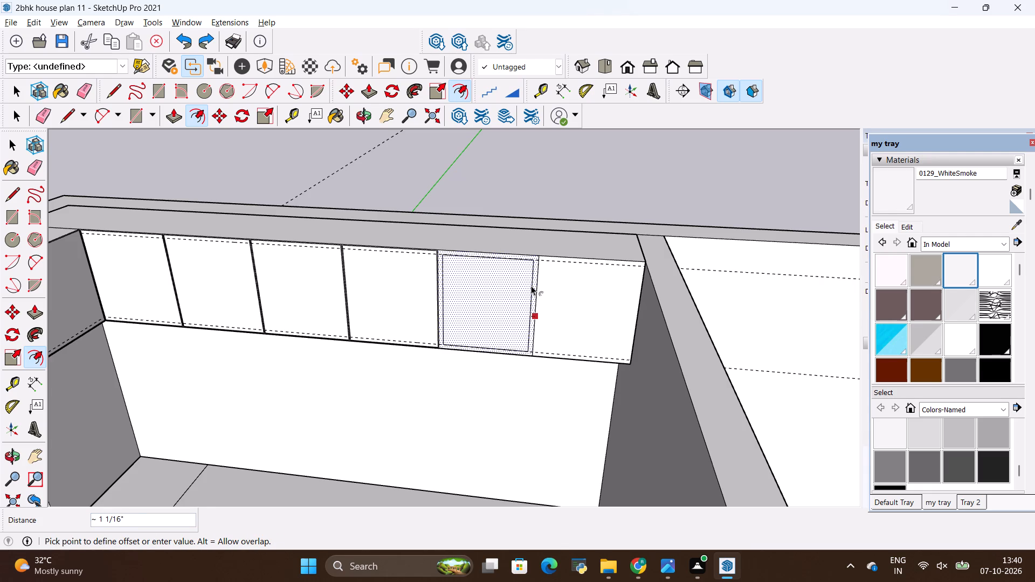
key("BackSpace")
type(".2\"")
key("Return")
Offset the outline of the adjoining wall's last overhead front panel, farthest from the room corner, inward by 0.2".
left_click(599, 287)
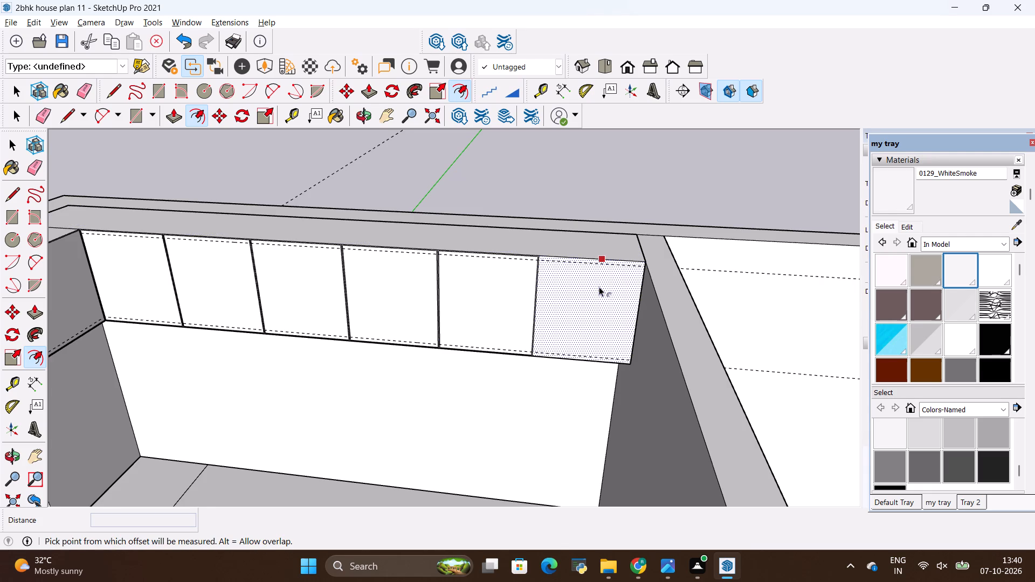
key("alt+BackSpace")
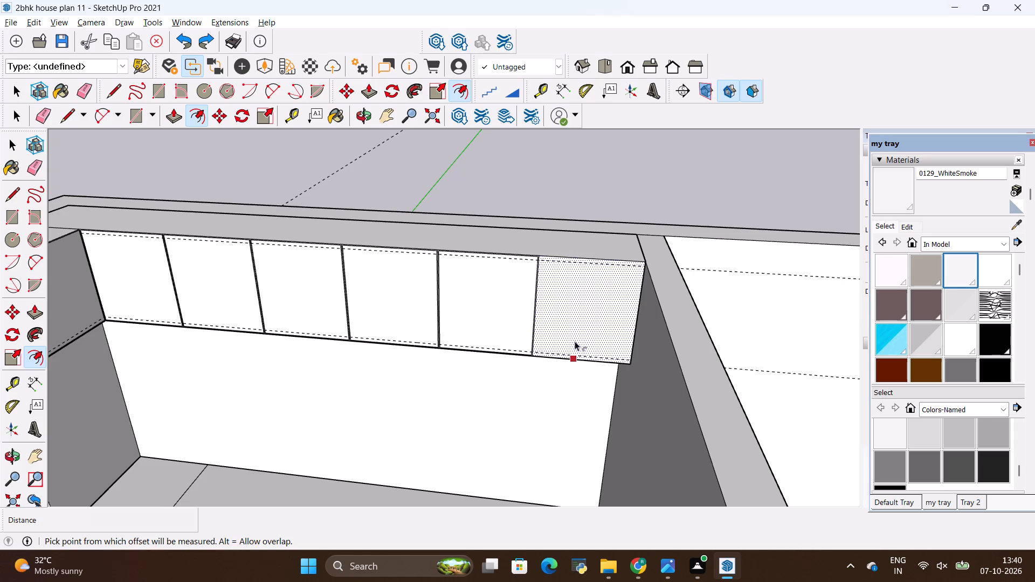
left_click(570, 318)
key("BackSpace")
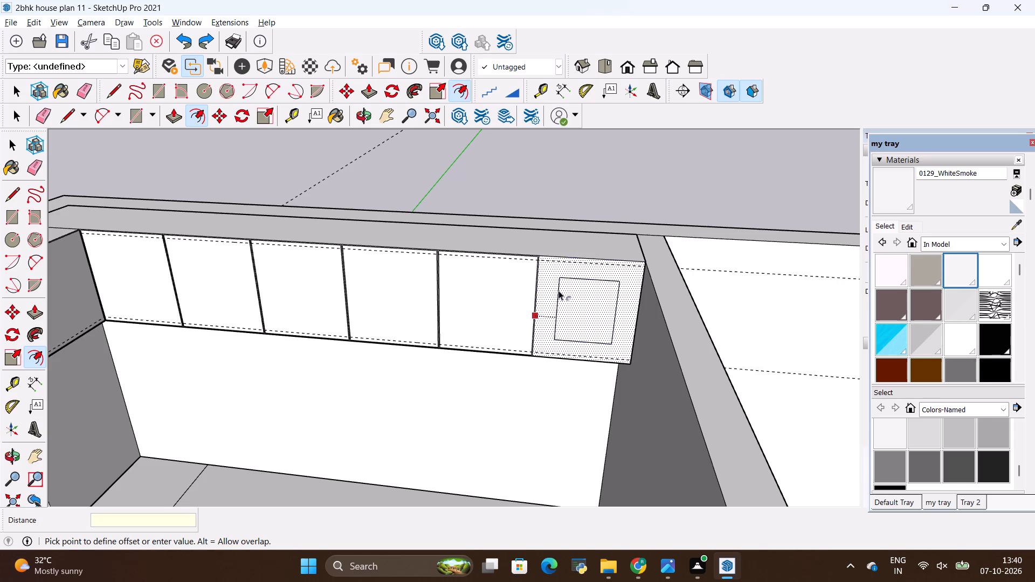
type(".2\"")
key("Return")
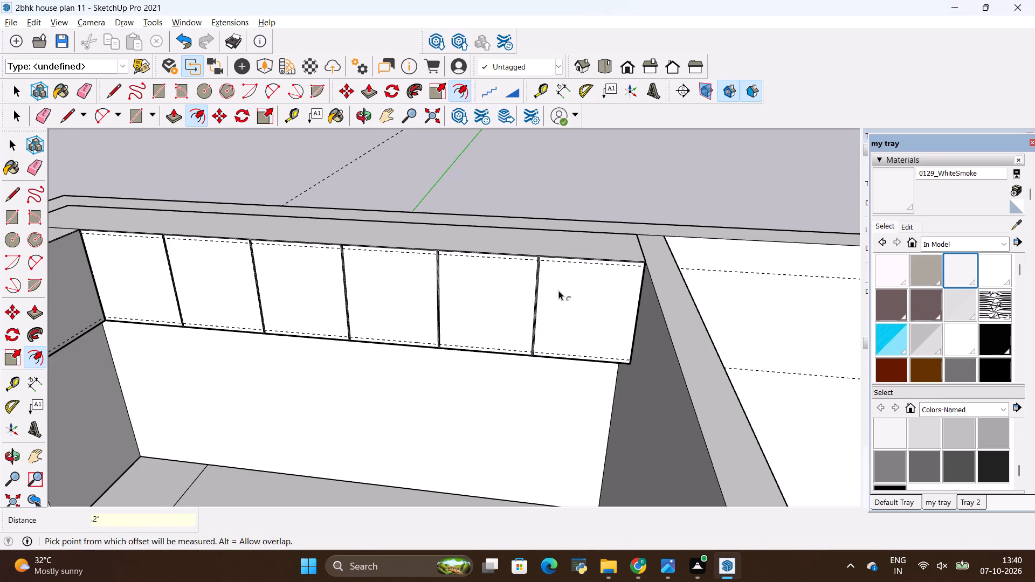
key("space")
left_click(592, 189)
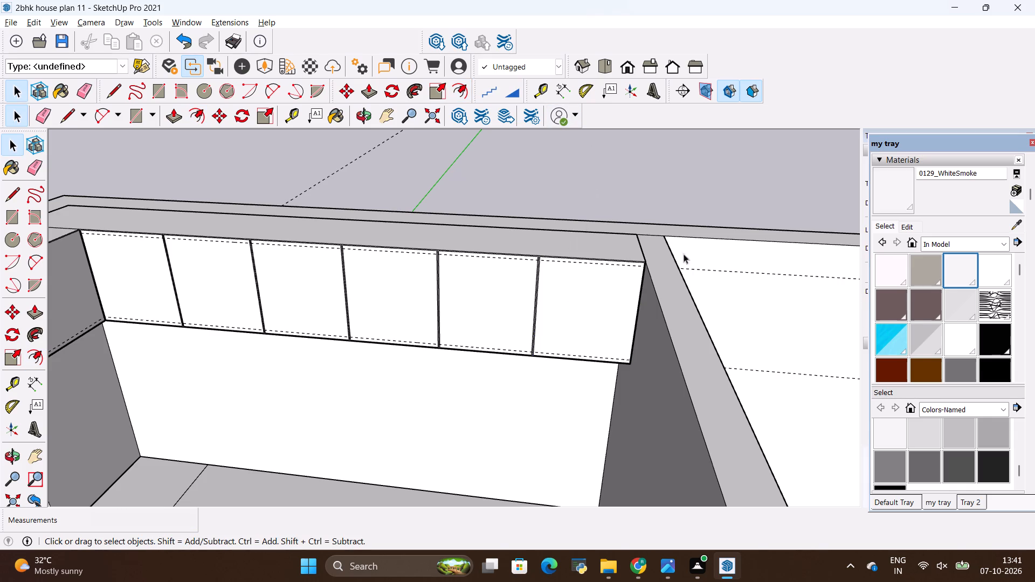
Erase the upper and lower dashed guide lines running across the adjoining wall's overhead front panels.
key("e")
left_click_drag(753, 270, 763, 331)
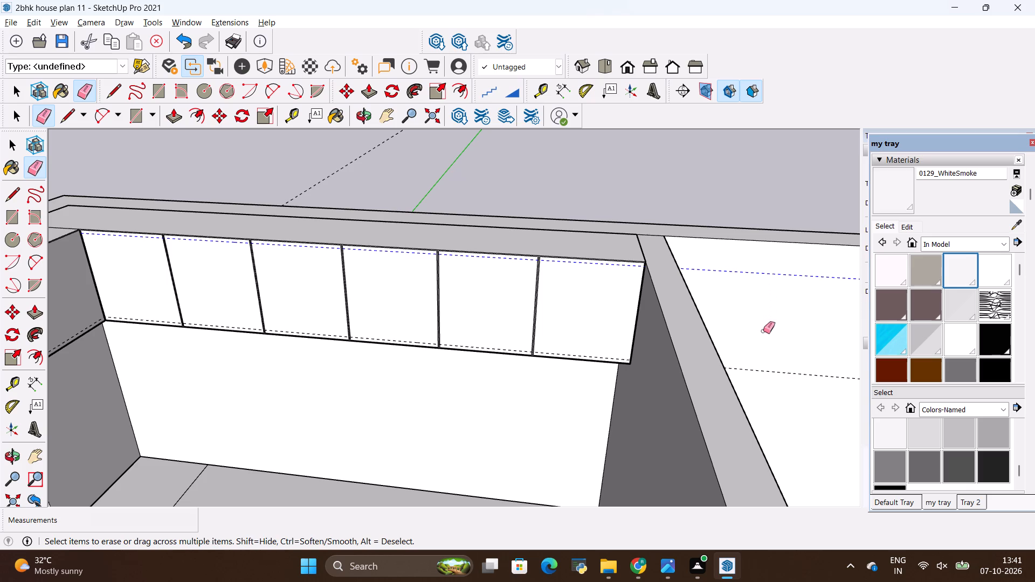
left_click_drag(763, 331, 762, 381)
Erase the middle dividing line between the fifth and last front panels of the adjoining wall's overhead unit.
scroll(503, 265, "up", 13)
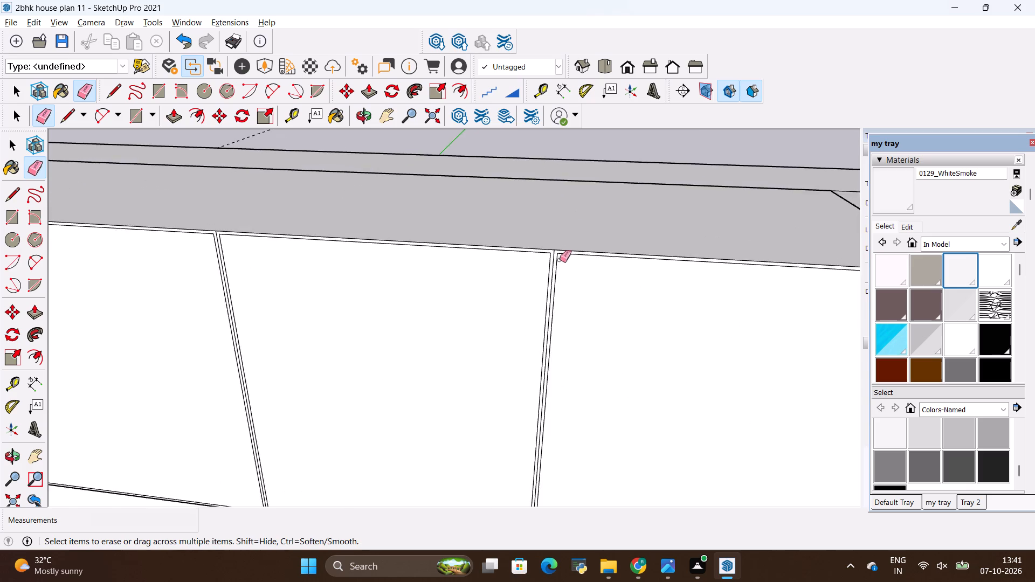
scroll(560, 260, "up", 20)
scroll(560, 260, "up", 9)
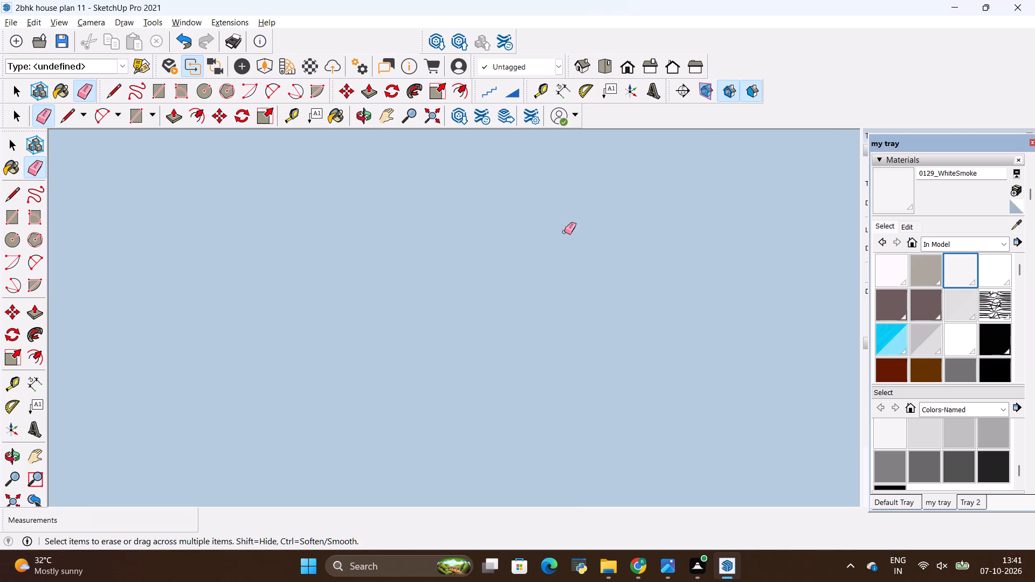
scroll(564, 231, "down", 11)
middle_click_drag(576, 268, 633, 254)
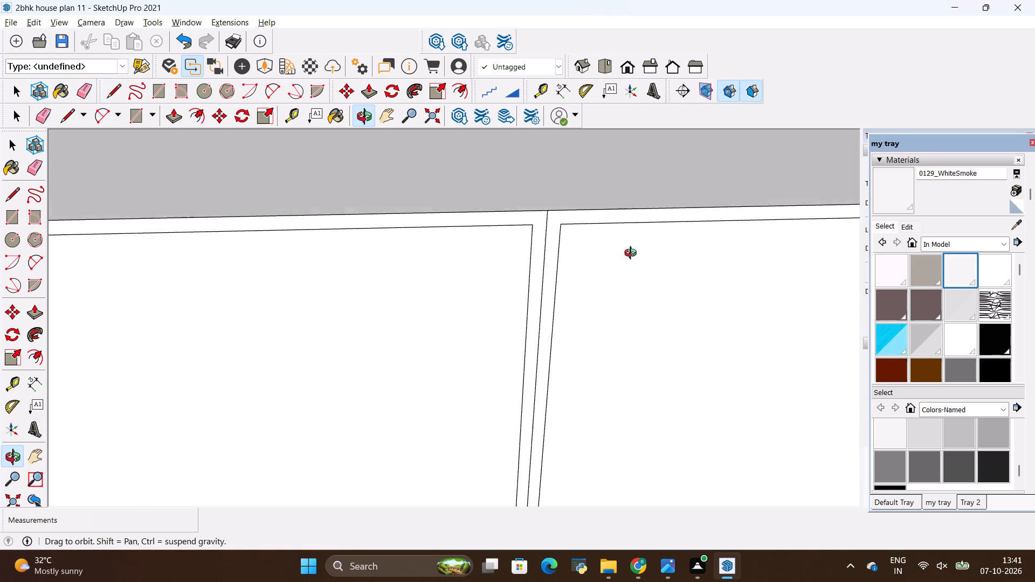
middle_click_drag(633, 254, 601, 237)
scroll(559, 234, "up", 10)
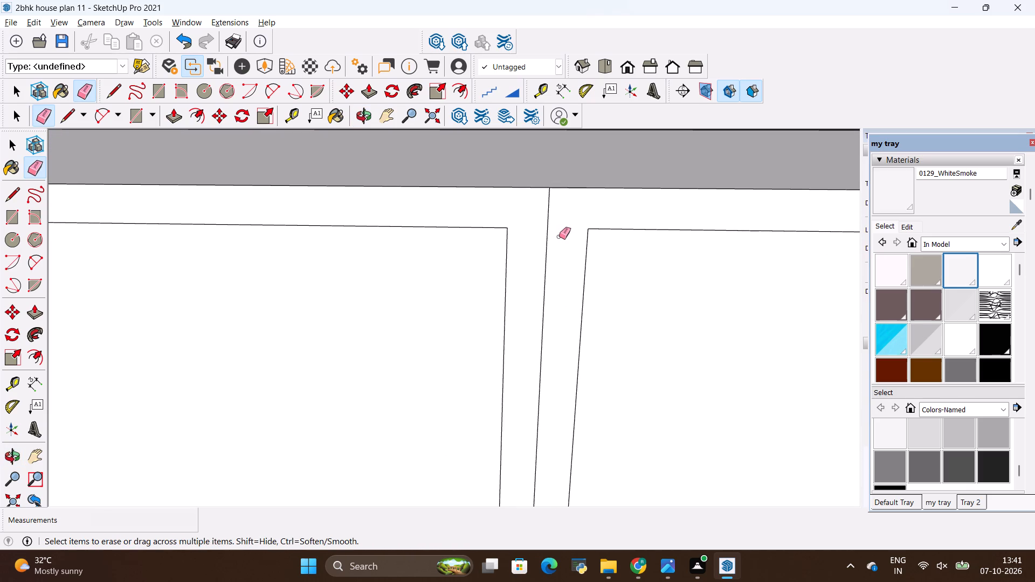
key("e")
left_click_drag(553, 229, 541, 237)
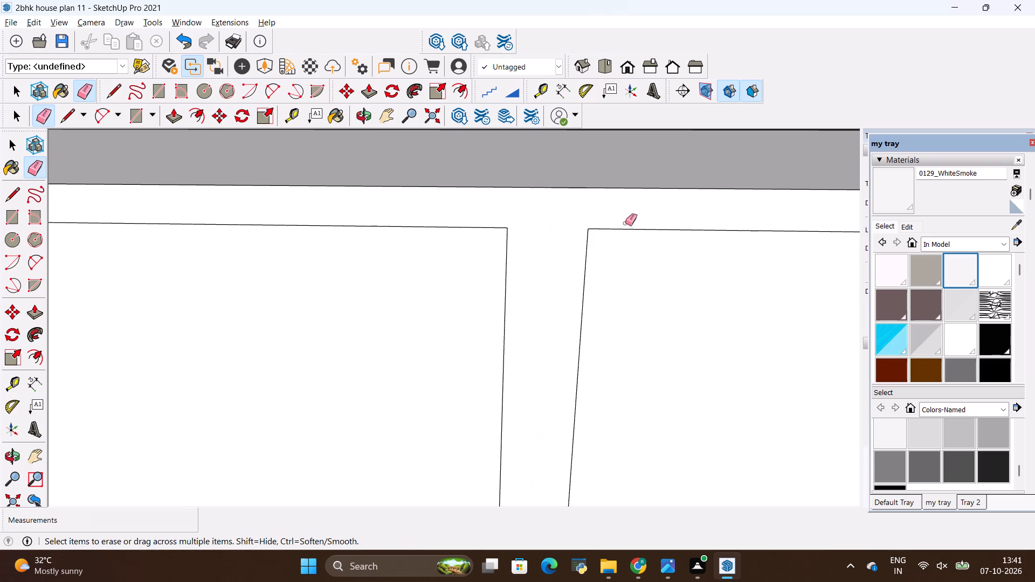
Erase the middle dividing line between the fourth and fifth front panels of the adjoining wall's overhead unit.
scroll(632, 221, "down", 20)
scroll(632, 221, "down", 1)
scroll(643, 199, "up", 1)
scroll(644, 197, "down", 7)
scroll(644, 196, "up", 1)
scroll(646, 194, "down", 11)
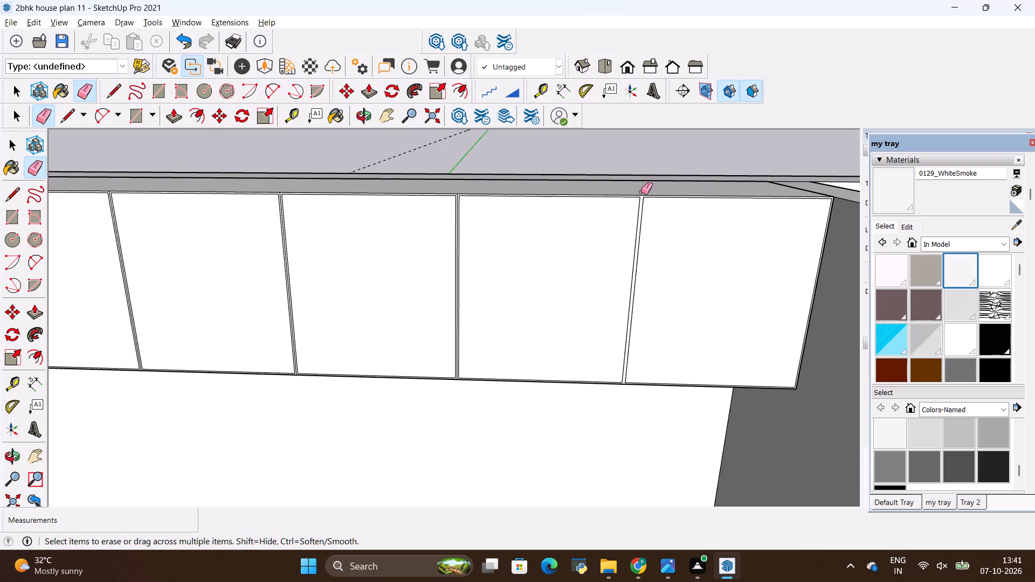
scroll(430, 201, "up", 20)
scroll(430, 201, "up", 7)
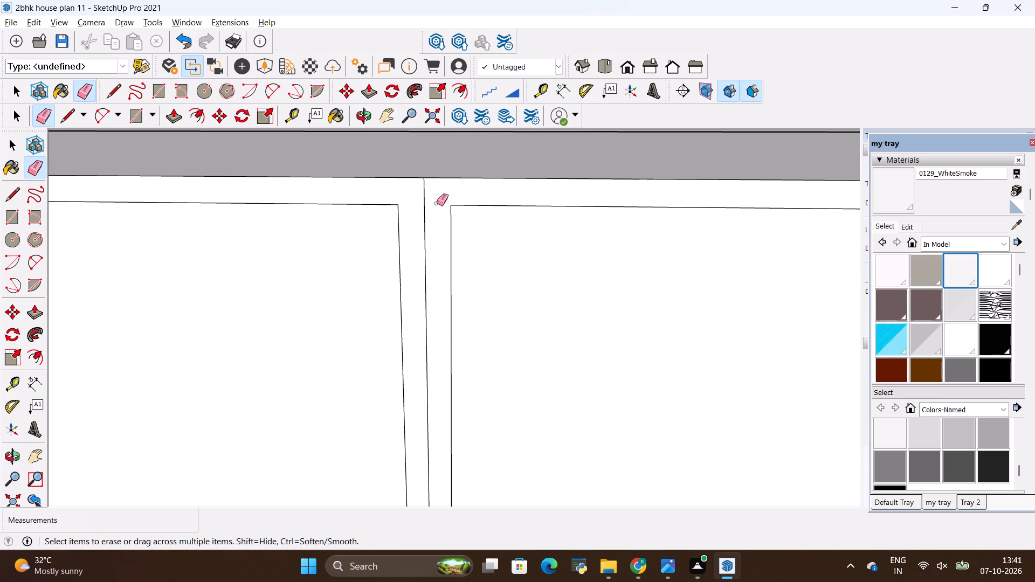
left_click_drag(429, 199, 424, 201)
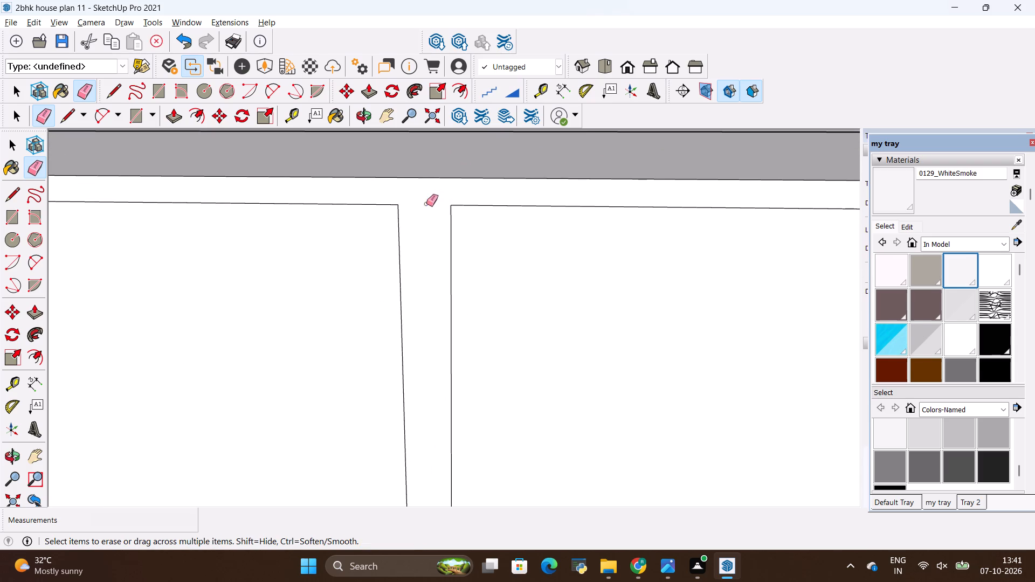
Erase the middle dividing line between the third and fourth front panels of the adjoining wall's overhead unit.
scroll(543, 246, "up", 1)
scroll(579, 250, "down", 20)
scroll(579, 250, "down", 5)
scroll(565, 205, "down", 3)
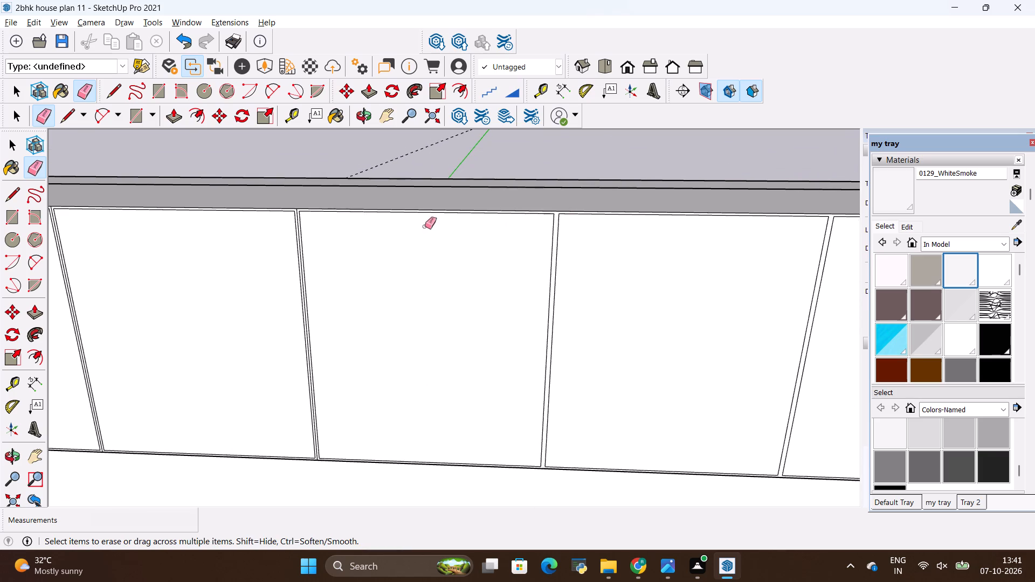
scroll(303, 235, "up", 6)
scroll(286, 207, "up", 15)
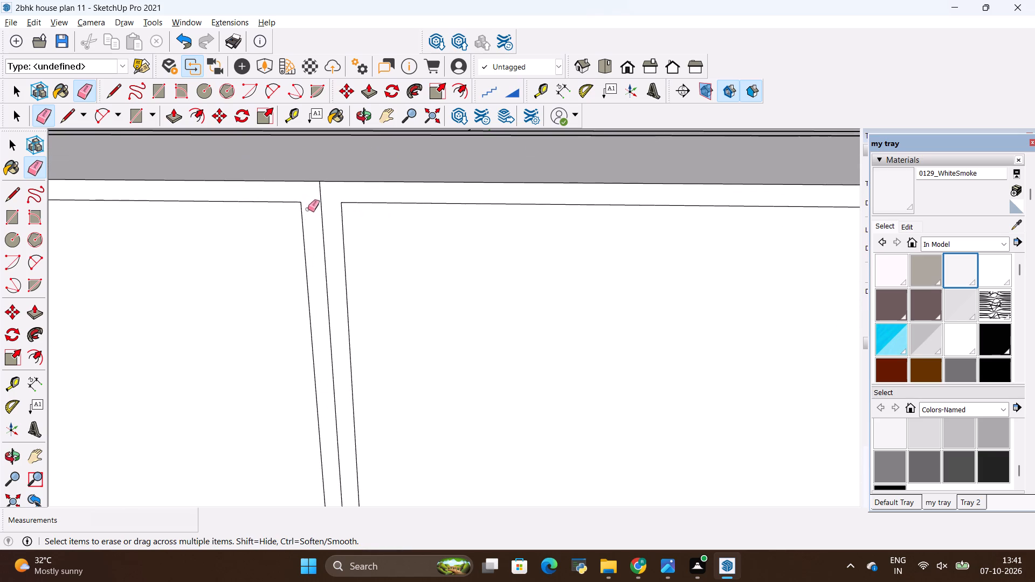
scroll(311, 203, "up", 4)
left_click(327, 193)
Erase the middle dividing line between the second and third front panels of the adjoining wall's overhead unit.
scroll(327, 198, "down", 6)
scroll(376, 193, "up", 1)
scroll(404, 187, "down", 6)
scroll(424, 181, "up", 2)
scroll(448, 169, "down", 6)
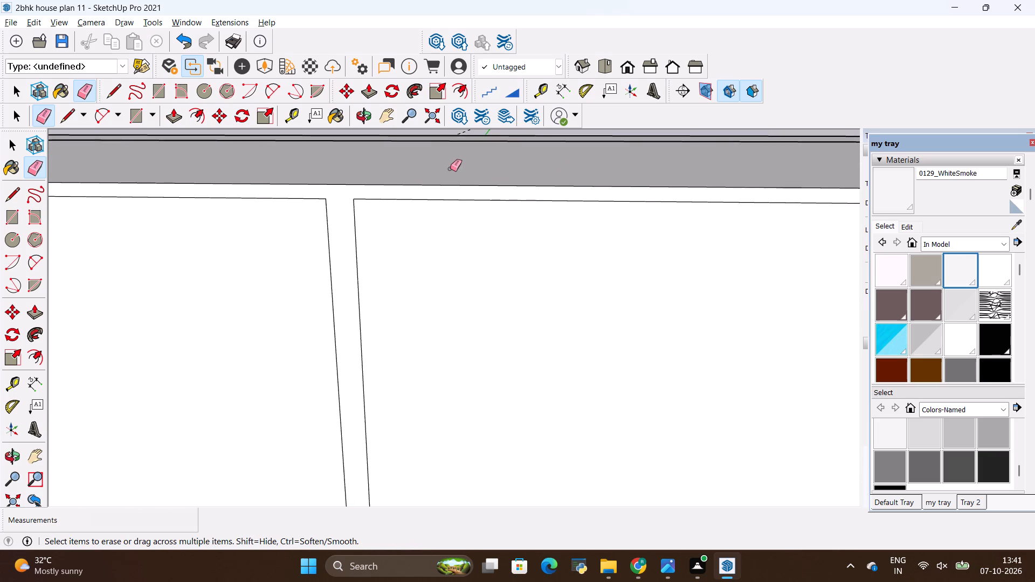
scroll(465, 165, "up", 1)
scroll(492, 159, "down", 7)
scroll(575, 217, "down", 12)
scroll(399, 237, "up", 13)
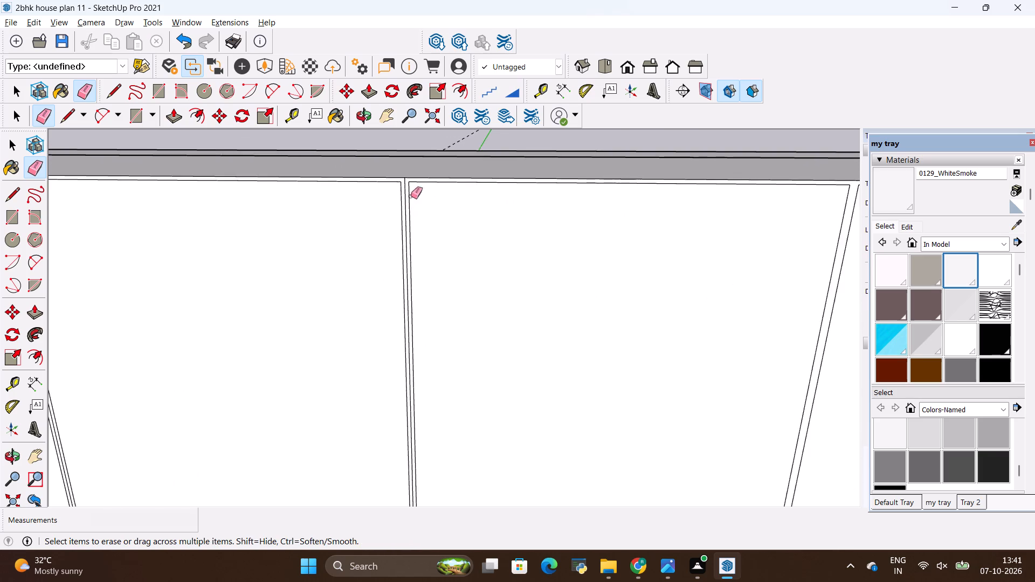
scroll(411, 196, "up", 13)
left_click_drag(406, 176, 404, 183)
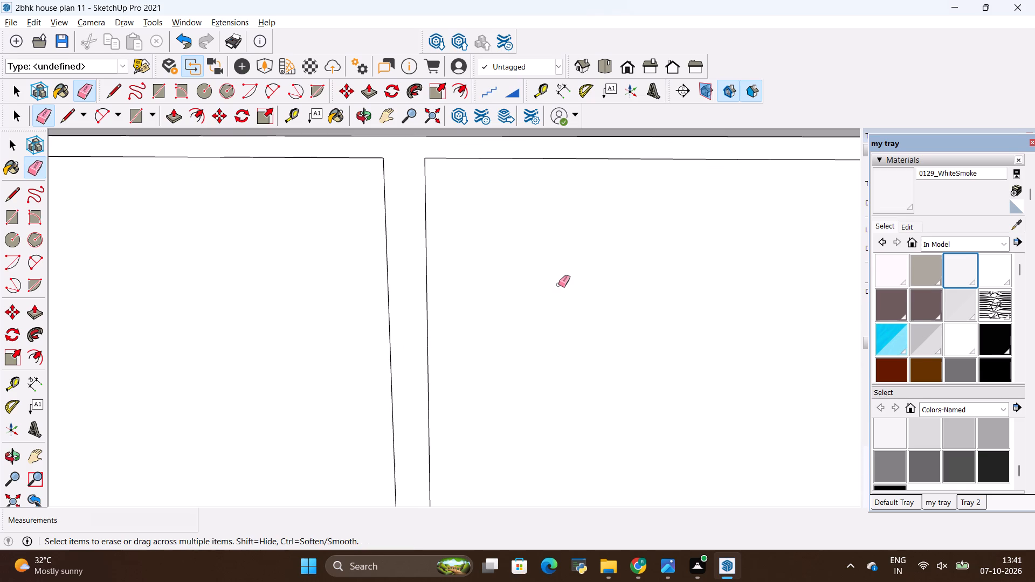
Erase the middle dividing line between the first and second front panels, nearest the room corner, of the adjoining wall's overhead unit.
scroll(558, 285, "down", 6)
scroll(560, 277, "up", 1)
scroll(560, 277, "down", 12)
scroll(570, 267, "up", 1)
scroll(572, 265, "down", 6)
scroll(260, 285, "up", 2)
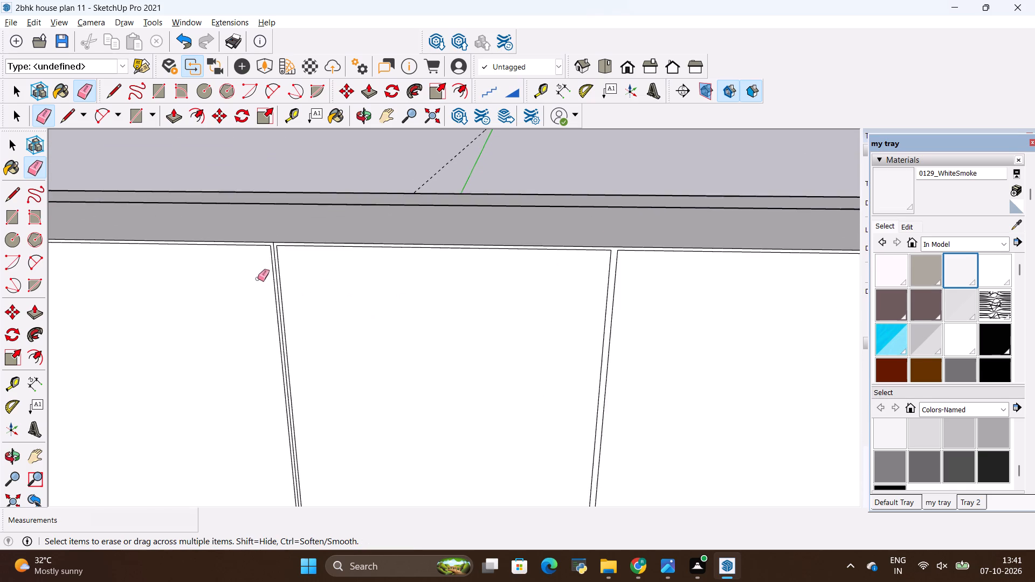
scroll(258, 279, "up", 20)
scroll(258, 279, "up", 2)
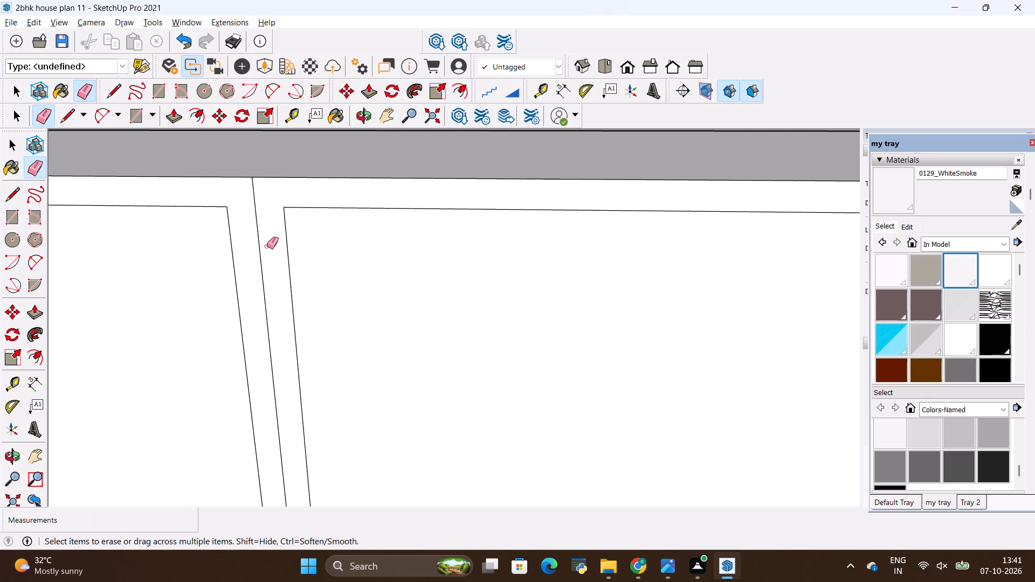
left_click_drag(267, 246, 260, 253)
Erase the middle dividing line between the first and second front panels, nearest the room corner, of the window wall's overhead unit.
scroll(375, 304, "up", 1)
scroll(381, 295, "down", 20)
scroll(381, 295, "down", 5)
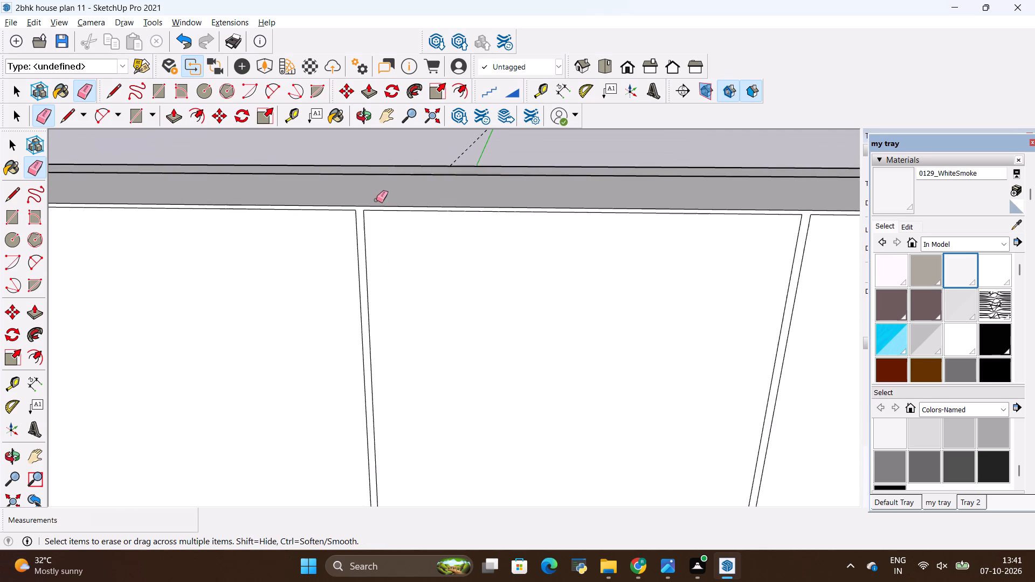
scroll(376, 200, "down", 14)
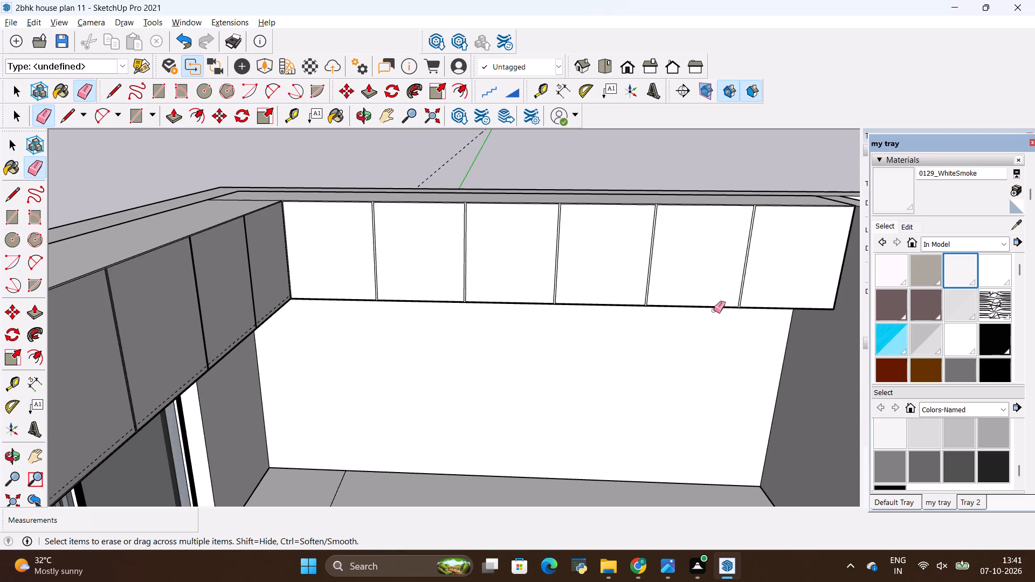
middle_click_drag(713, 317, 482, 341)
scroll(350, 187, "up", 11)
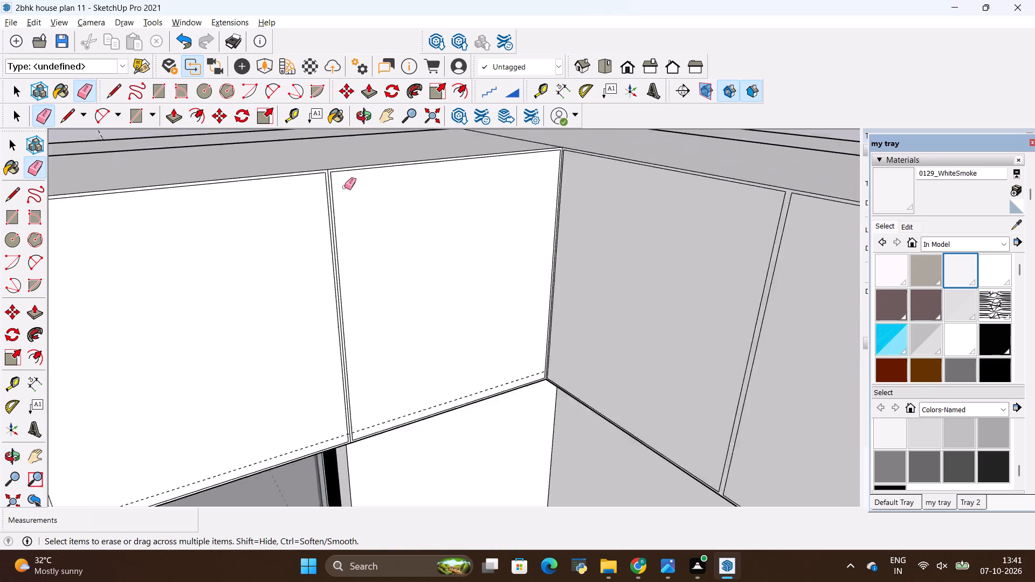
scroll(344, 187, "up", 7)
scroll(316, 166, "up", 17)
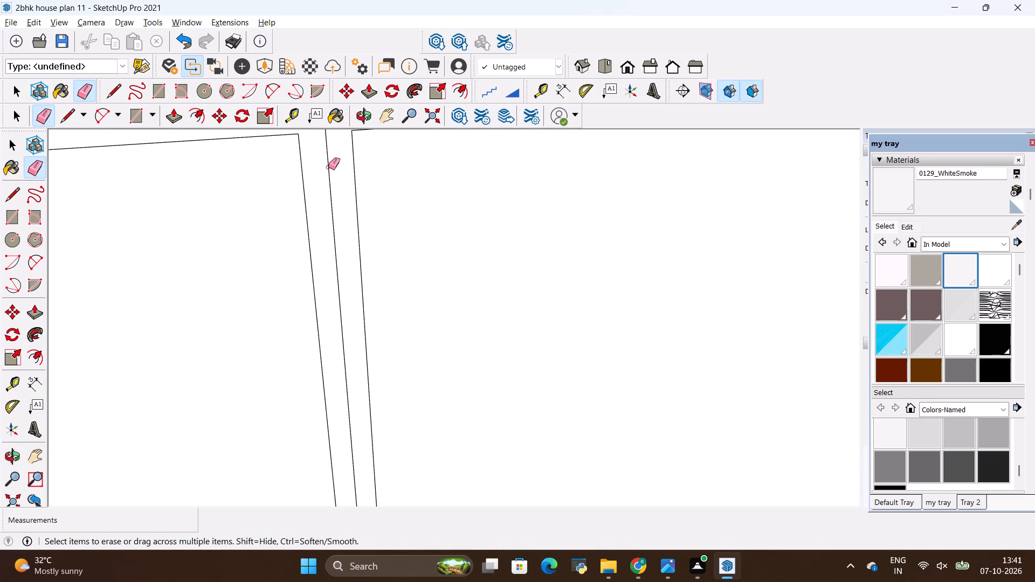
left_click_drag(332, 167, 327, 176)
Erase the middle dividing line between the second and third front panels of the window wall's overhead unit.
scroll(510, 254, "down", 12)
scroll(656, 211, "down", 3)
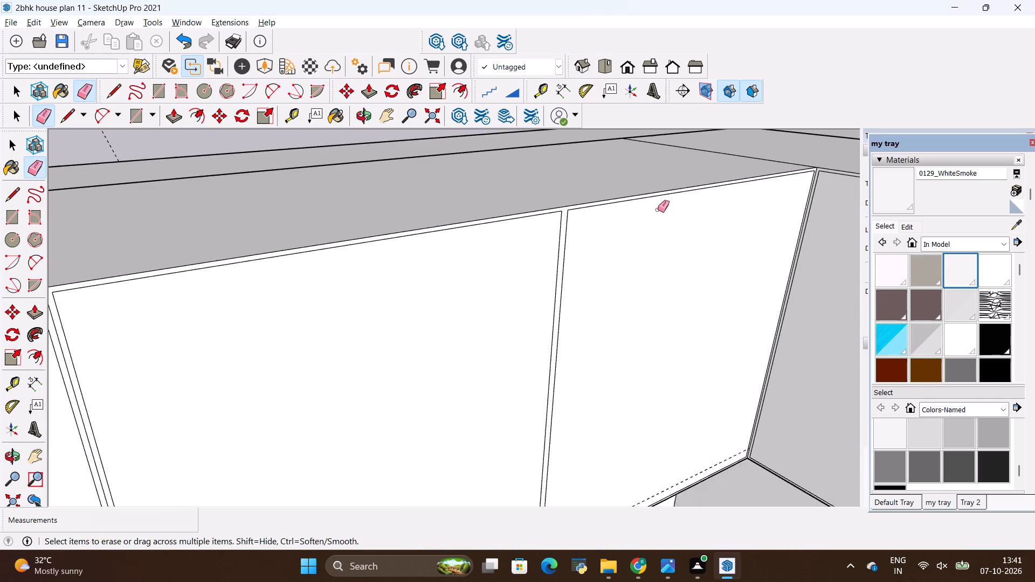
scroll(658, 210, "down", 8)
scroll(357, 266, "up", 16)
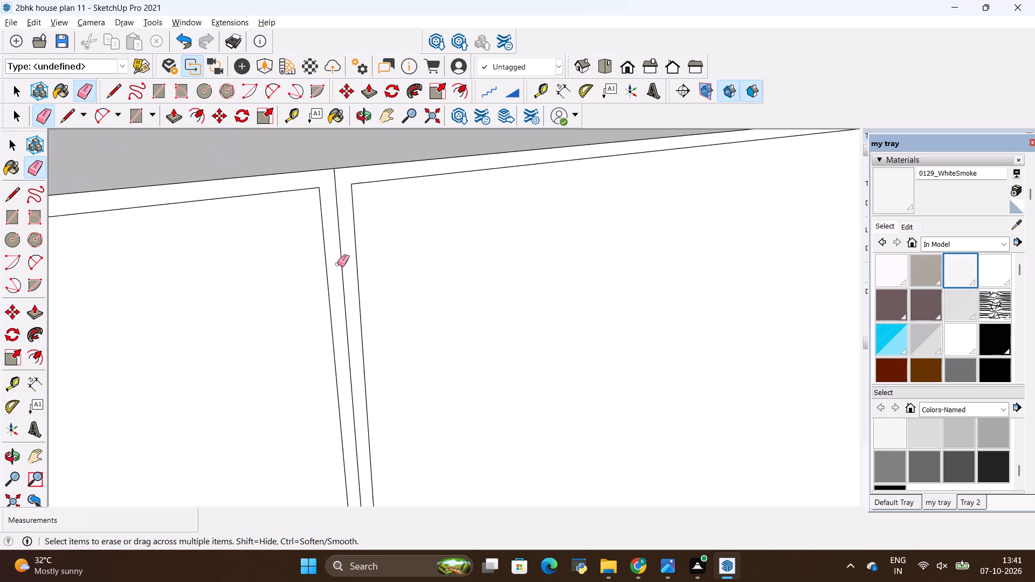
left_click_drag(343, 247, 341, 254)
Erase the middle dividing line between the third and fourth front panels of the window wall's overhead unit.
scroll(384, 241, "down", 9)
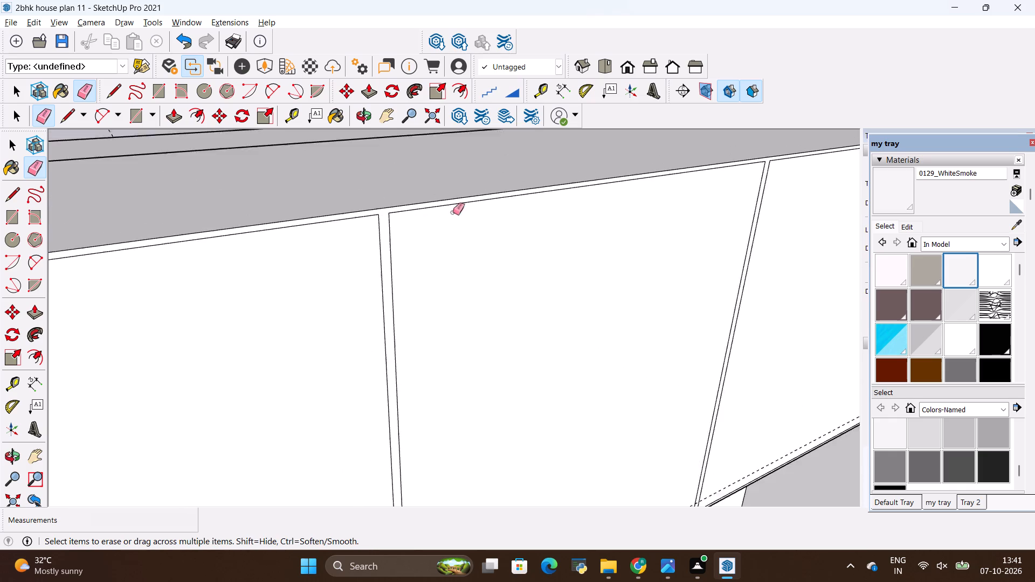
scroll(453, 212, "down", 13)
scroll(386, 244, "up", 14)
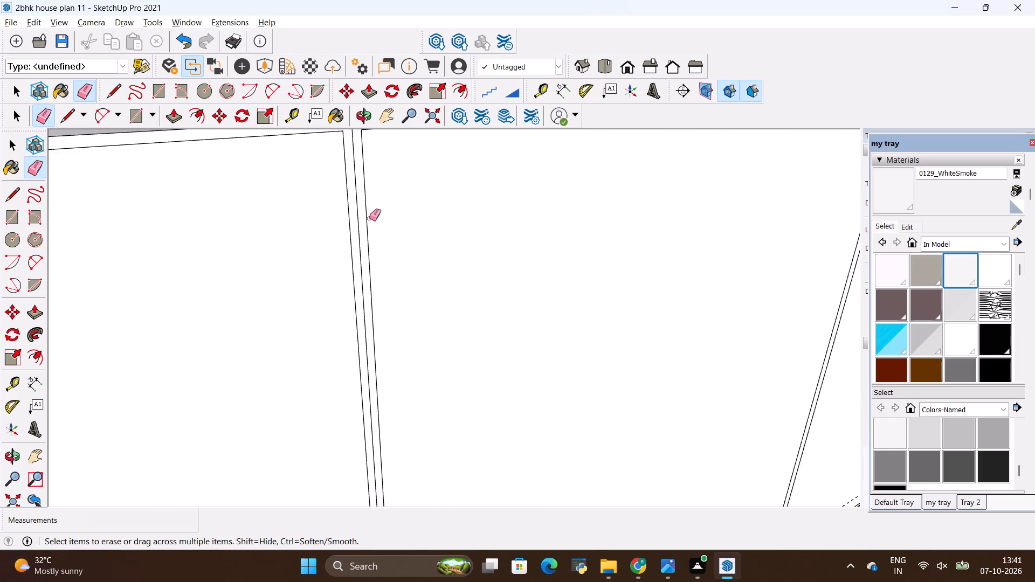
scroll(369, 218, "up", 4)
left_click_drag(357, 214, 347, 230)
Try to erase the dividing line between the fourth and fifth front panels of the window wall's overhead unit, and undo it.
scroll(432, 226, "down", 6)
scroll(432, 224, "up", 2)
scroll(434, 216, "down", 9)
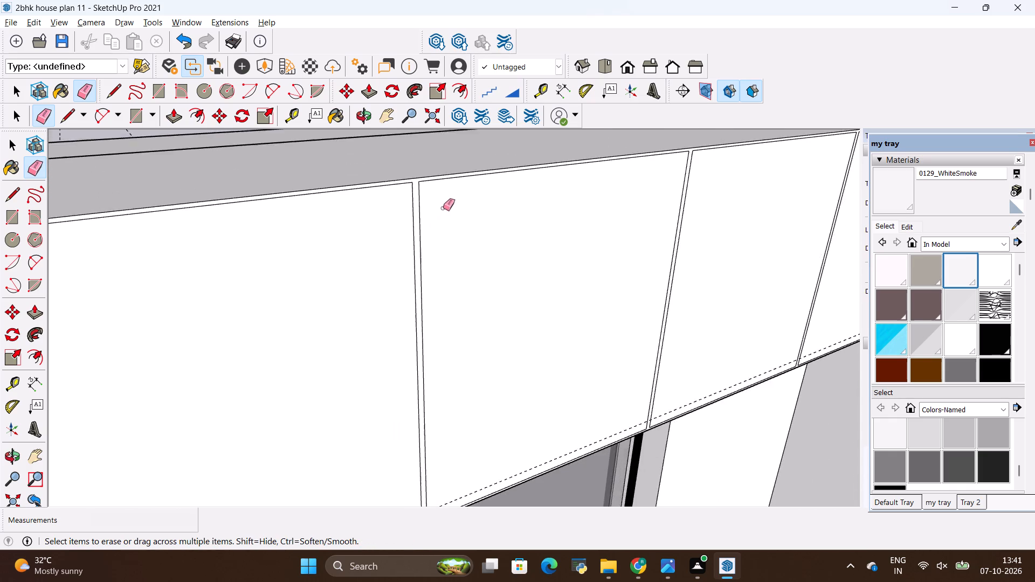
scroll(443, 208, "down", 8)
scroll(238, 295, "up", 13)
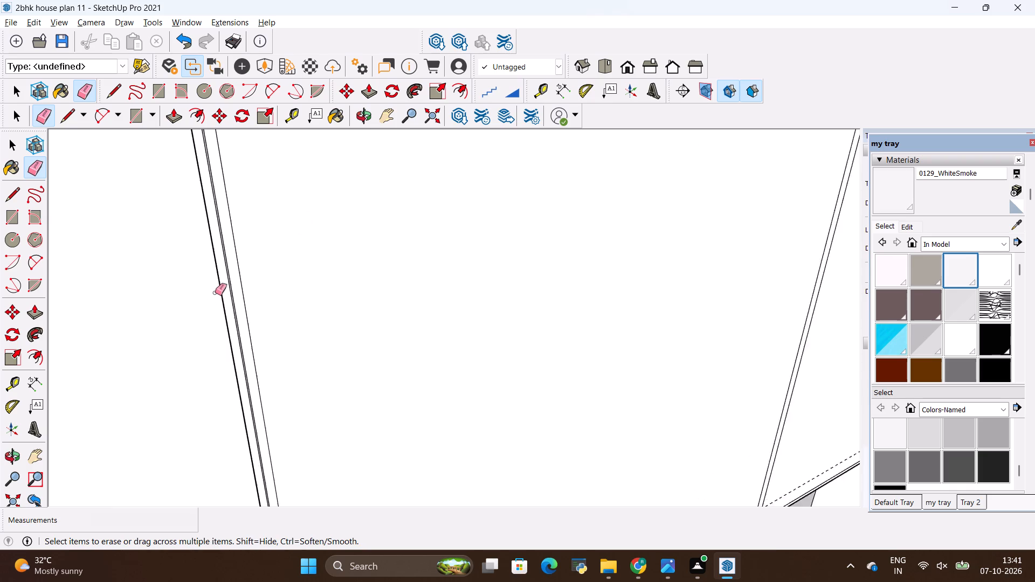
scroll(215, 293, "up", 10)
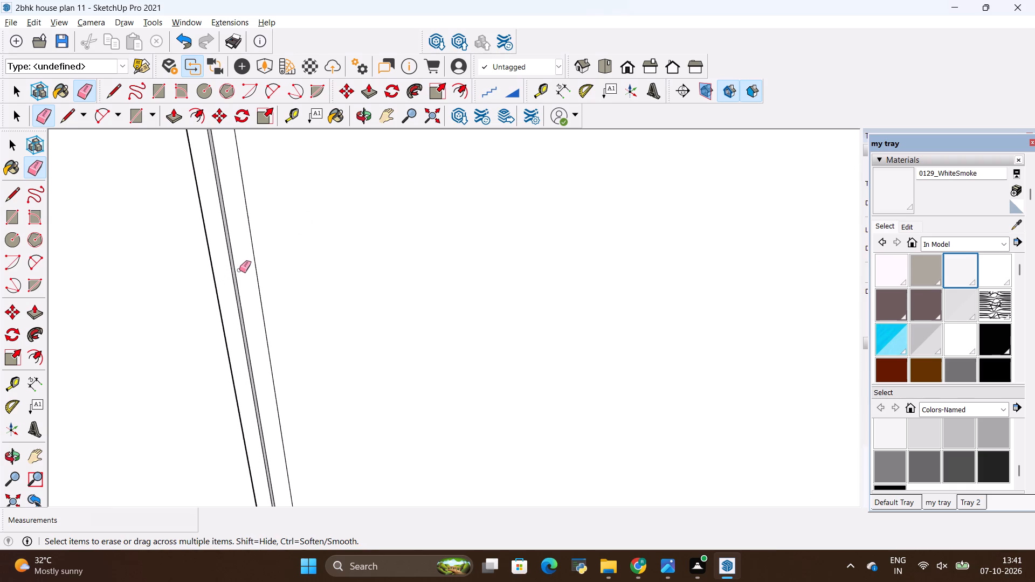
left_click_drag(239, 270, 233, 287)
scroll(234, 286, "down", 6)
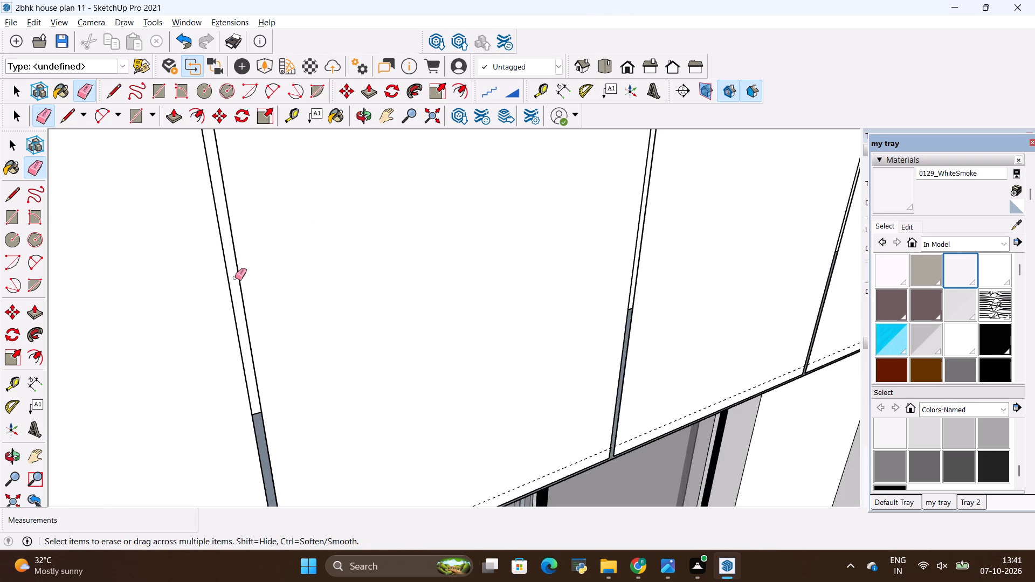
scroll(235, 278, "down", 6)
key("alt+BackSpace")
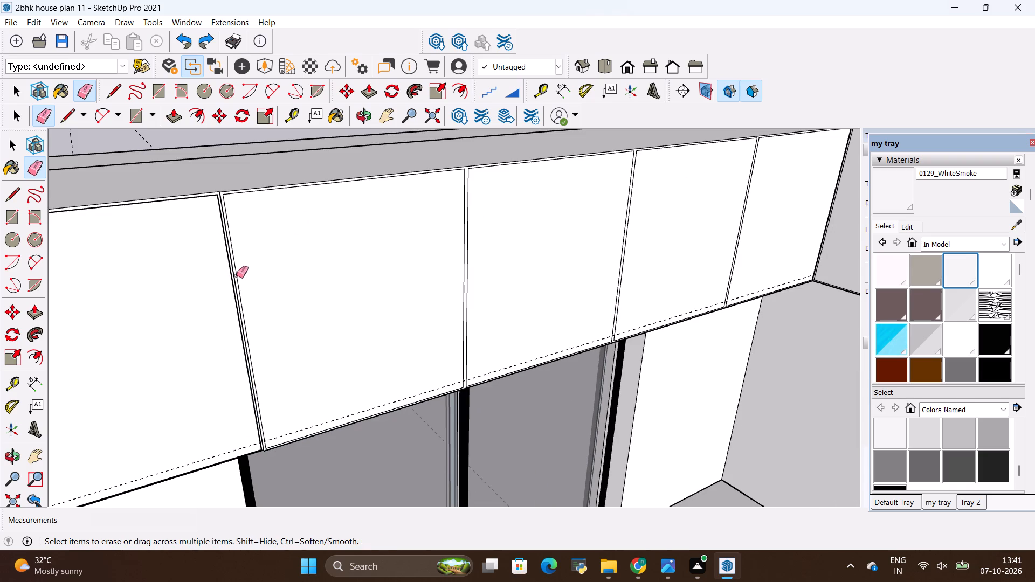
Push the merged border around the window wall unit's first four front panels inward about 3/16", flush with the fifth panel's border.
scroll(221, 231, "up", 3)
scroll(221, 180, "up", 7)
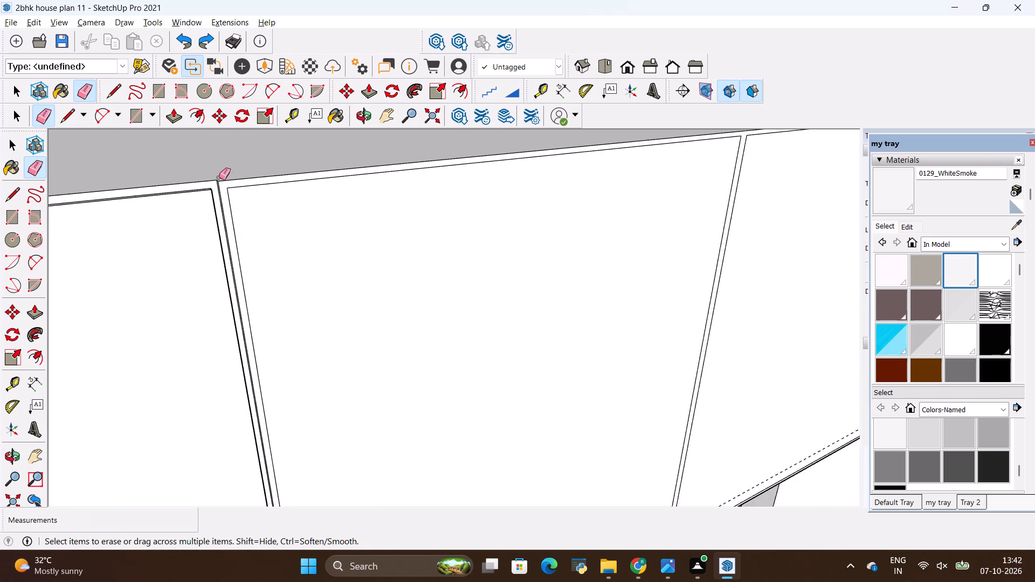
scroll(219, 177, "up", 19)
scroll(201, 181, "up", 4)
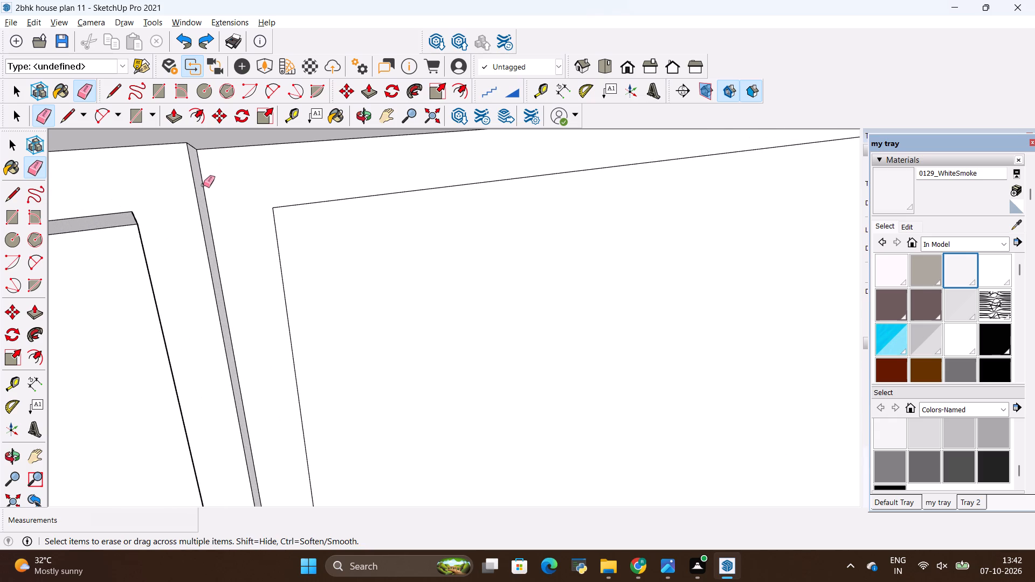
scroll(203, 185, "up", 2)
scroll(279, 246, "down", 20)
scroll(279, 246, "down", 8)
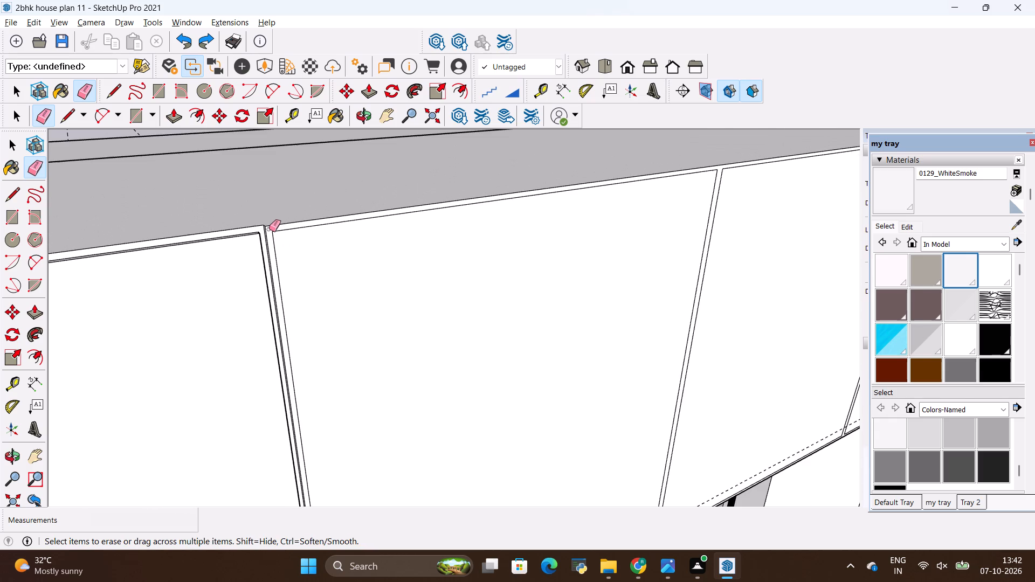
scroll(269, 229, "down", 4)
key("p")
scroll(269, 229, "up", 8)
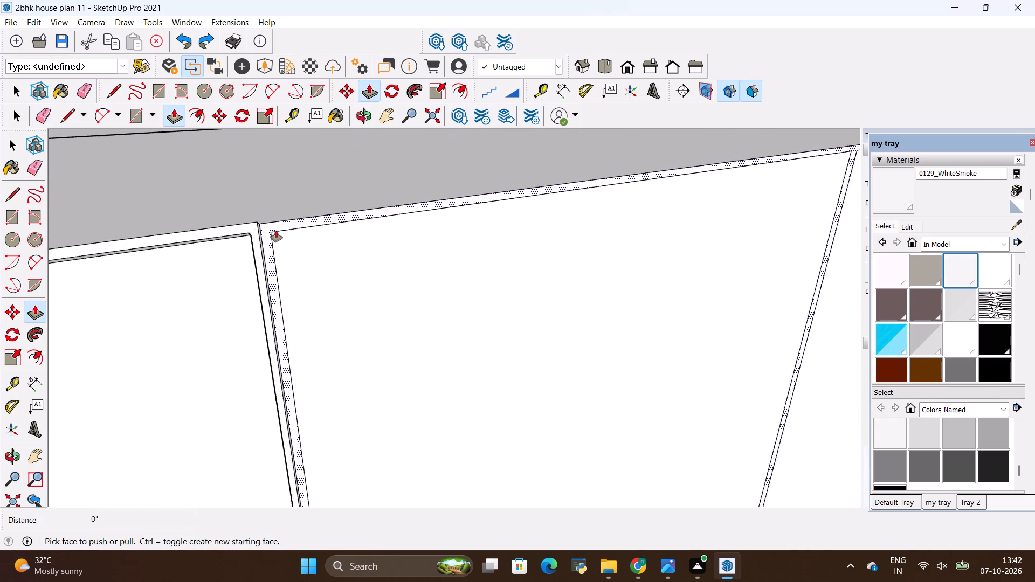
scroll(276, 231, "up", 15)
left_click(243, 229)
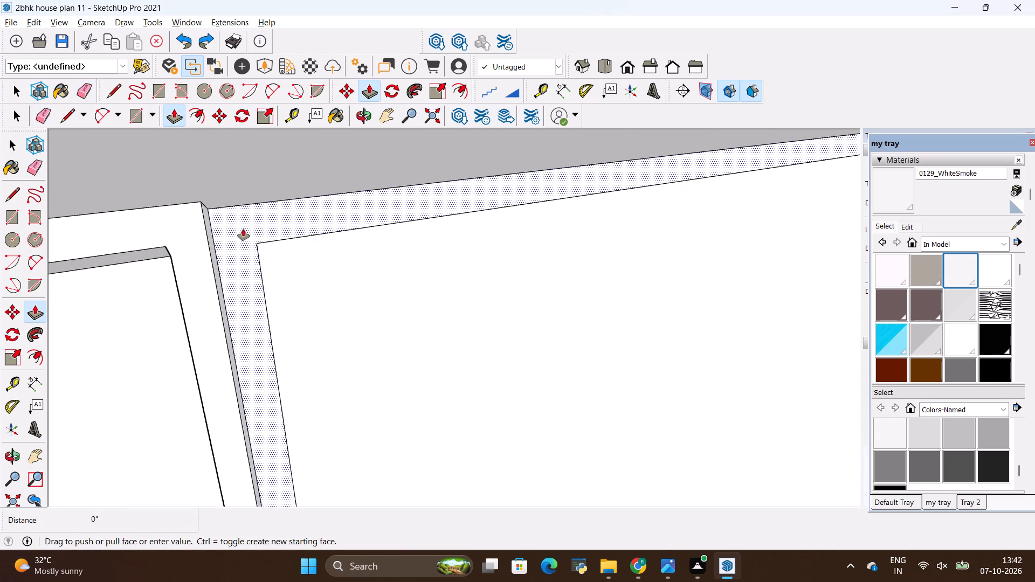
left_click(183, 227)
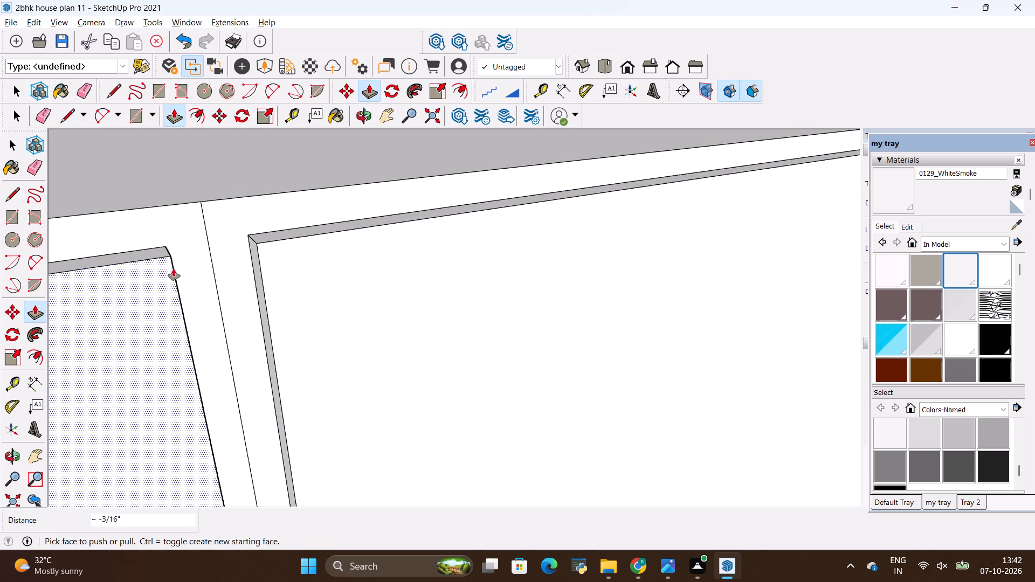
Erase the dashed guide line running along the lower edge of the window wall's overhead unit.
scroll(174, 269, "down", 14)
scroll(188, 254, "down", 17)
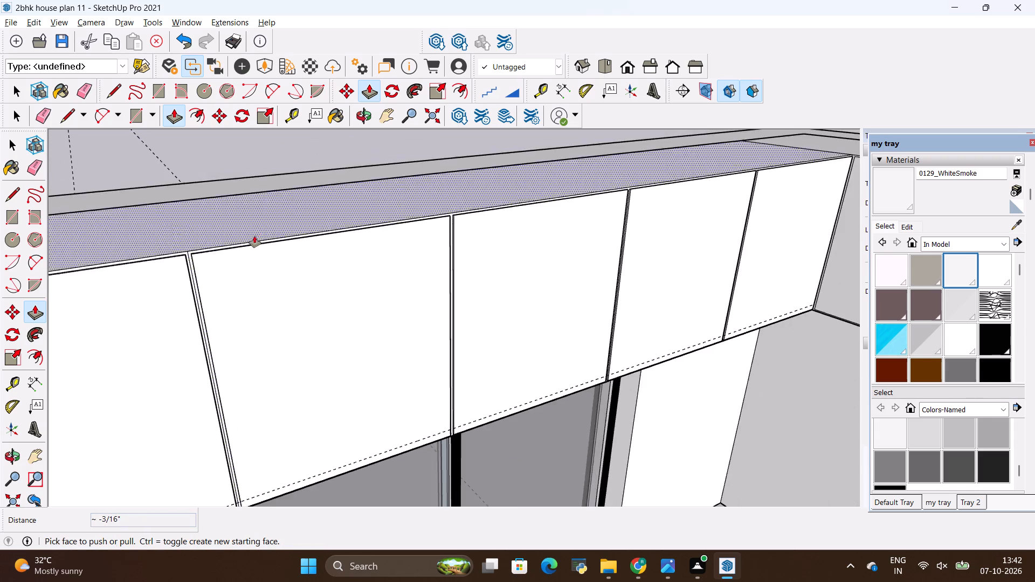
scroll(254, 236, "down", 13)
middle_click_drag(465, 310, 372, 295)
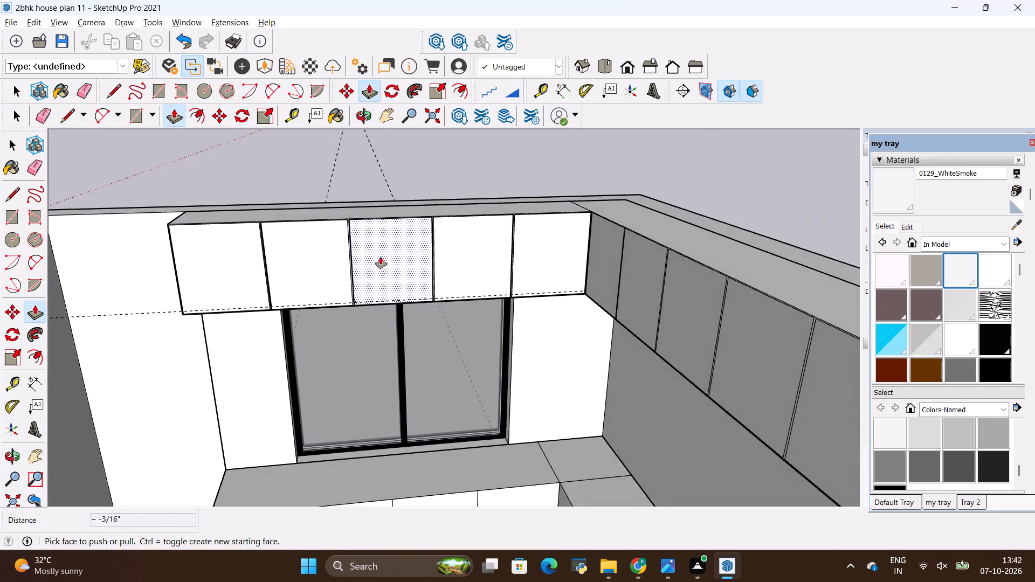
scroll(387, 218, "up", 5)
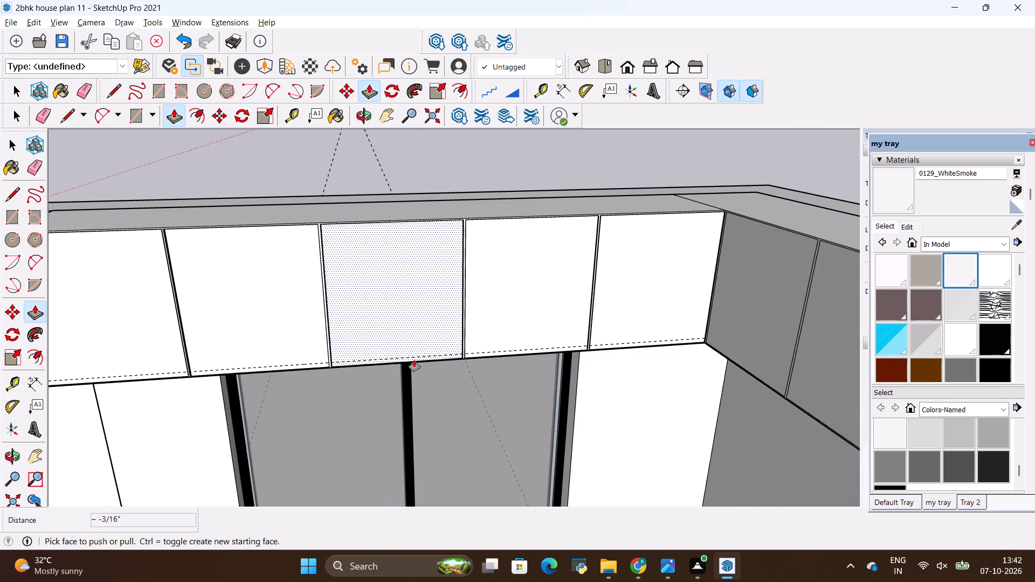
scroll(414, 360, "up", 16)
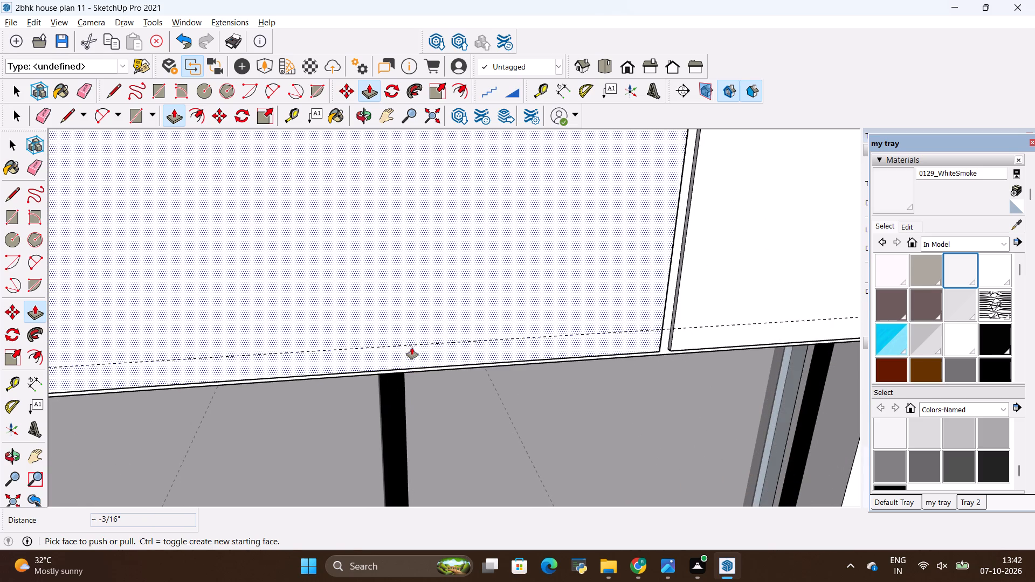
key("e")
left_click_drag(409, 331, 420, 347)
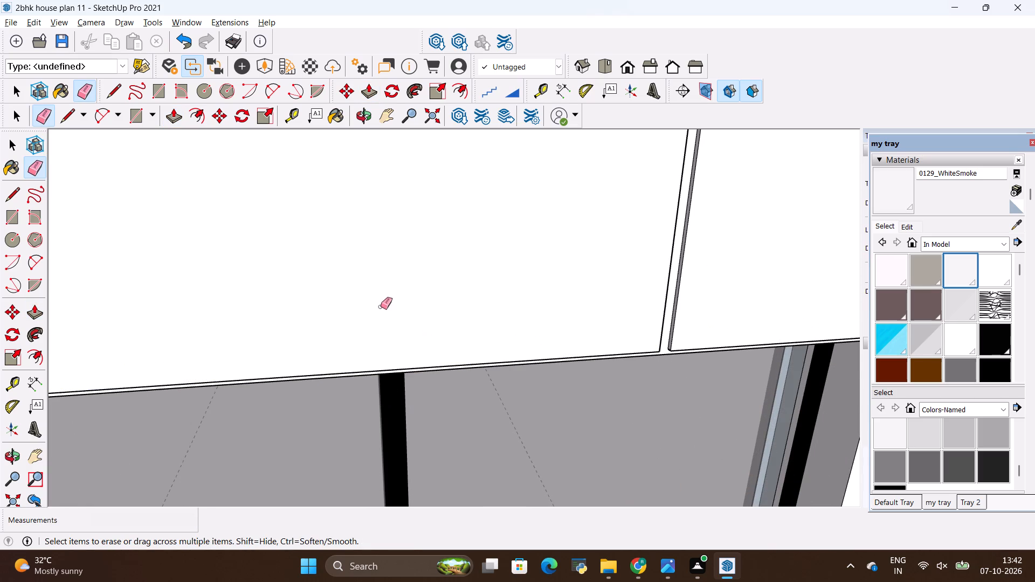
Push the merged border around the adjoining wall overhead unit's front panels inward 0.18".
scroll(381, 307, "down", 20)
scroll(381, 307, "down", 3)
scroll(424, 295, "up", 1)
scroll(430, 291, "down", 6)
scroll(156, 357, "down", 6)
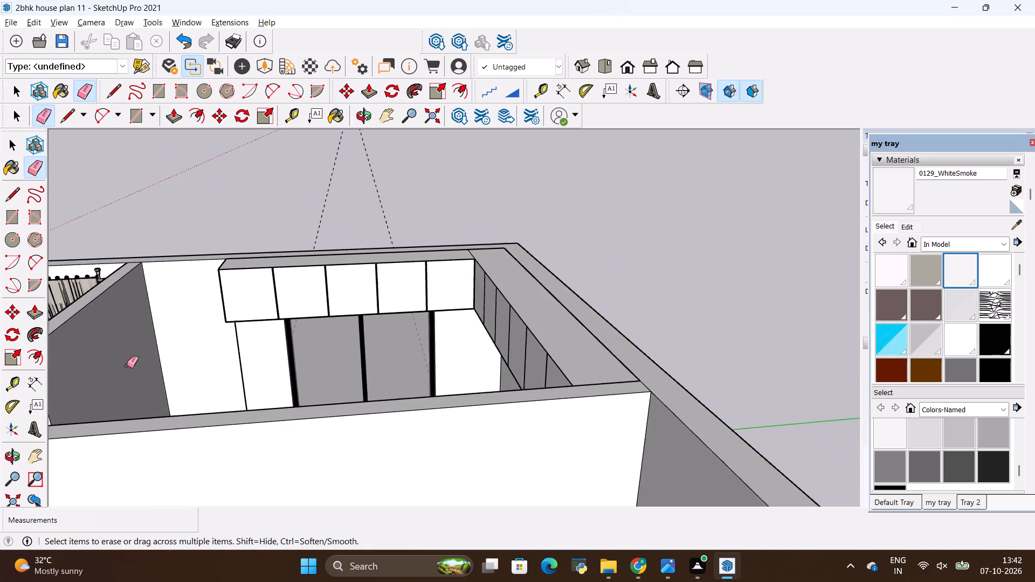
scroll(127, 365, "down", 2)
middle_click_drag(140, 363, 500, 386)
scroll(487, 317, "up", 3)
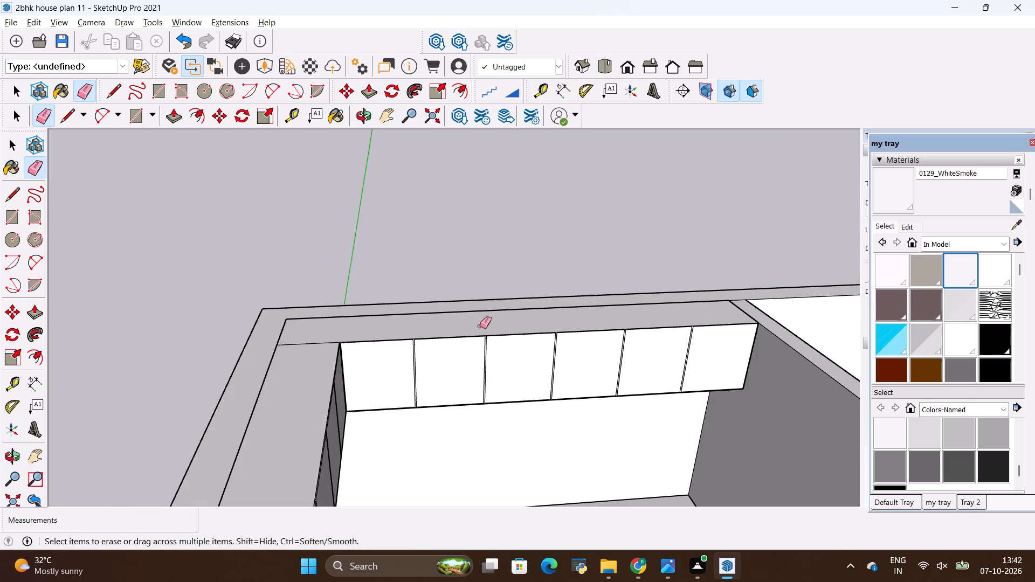
scroll(480, 326, "up", 20)
scroll(480, 326, "up", 13)
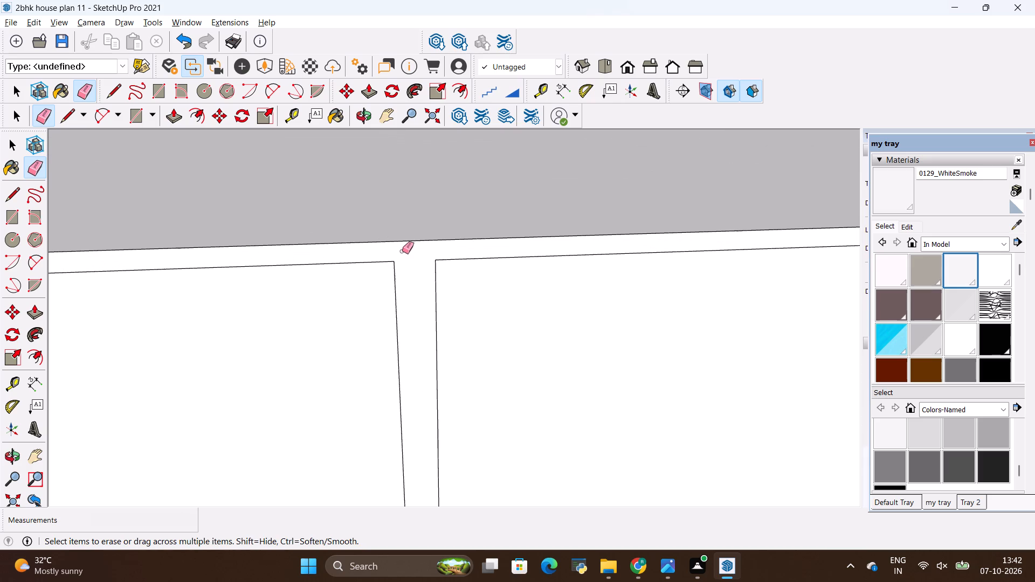
scroll(402, 251, "up", 2)
left_click(414, 253)
key("space")
left_click(415, 252)
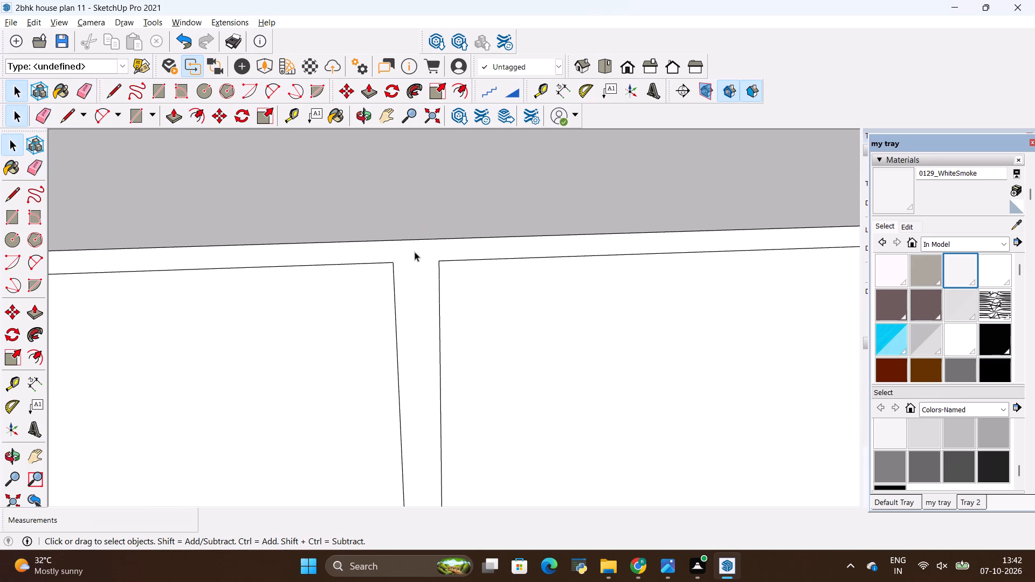
key("p")
left_click(415, 252)
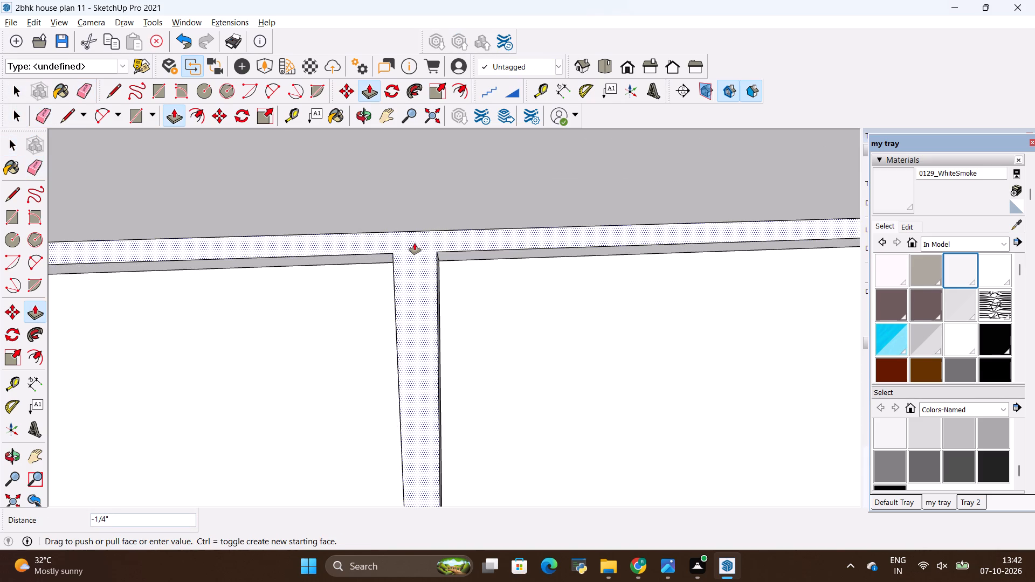
key("BackSpace")
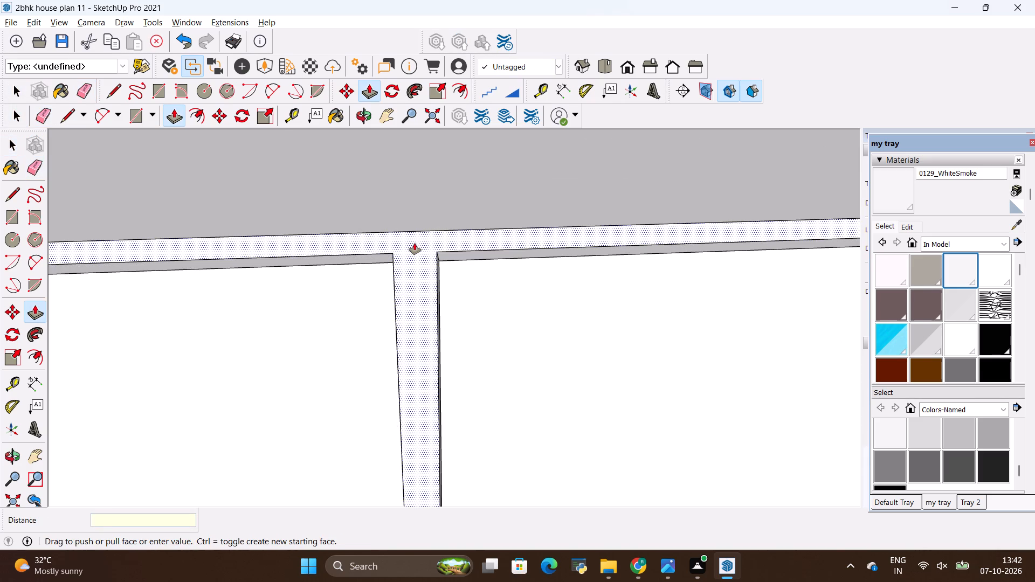
key("BackSpace")
key("BackSpace")
key("BackSpace")
type(".1")
key("8")
key("shift+quotedbl")
key("Return")
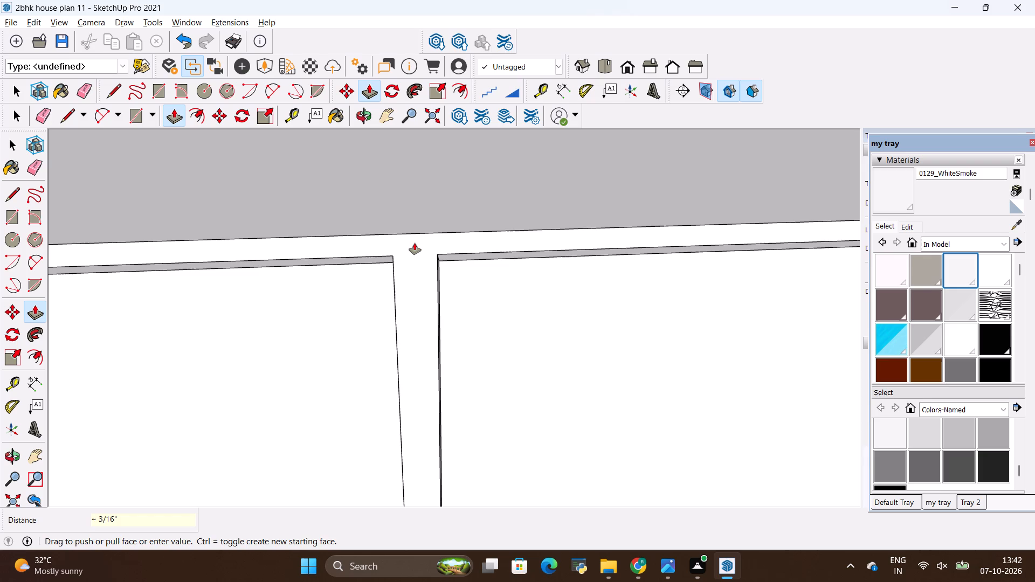
key("space")
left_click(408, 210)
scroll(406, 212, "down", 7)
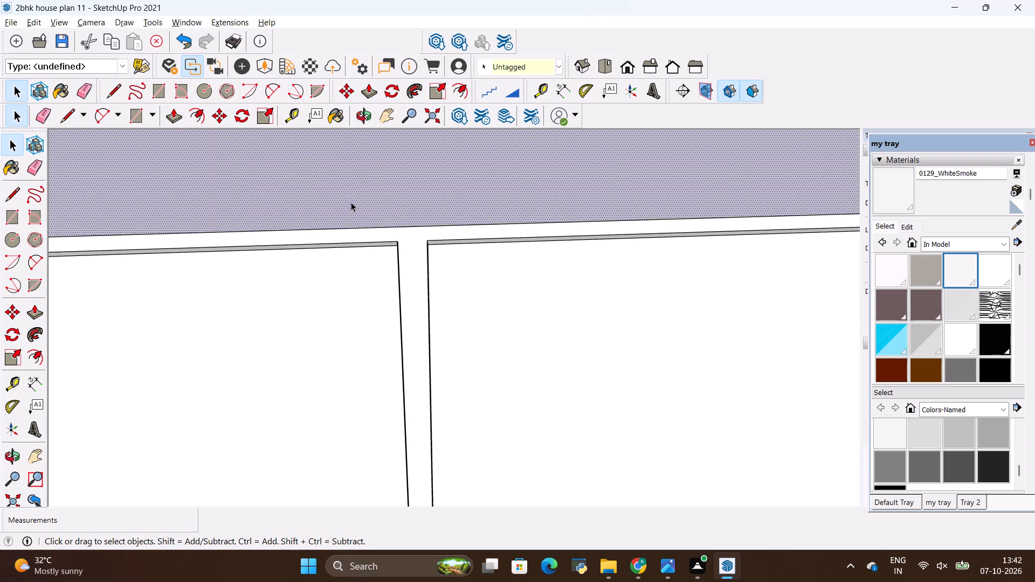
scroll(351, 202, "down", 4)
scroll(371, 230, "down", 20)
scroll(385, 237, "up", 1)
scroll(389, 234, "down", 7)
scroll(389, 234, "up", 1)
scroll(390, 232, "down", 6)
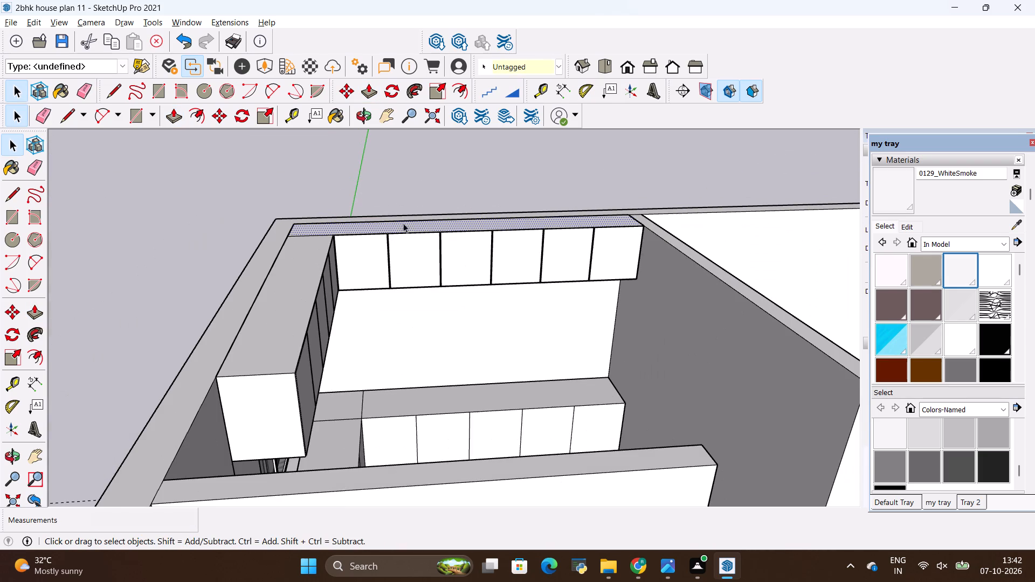
Examine the recessed panel borders along the adjoining wall's overhead unit from several angles and distances.
key("space")
left_click(514, 171)
scroll(581, 240, "up", 13)
middle_click_drag(663, 231, 725, 202)
scroll(327, 138, "down", 3)
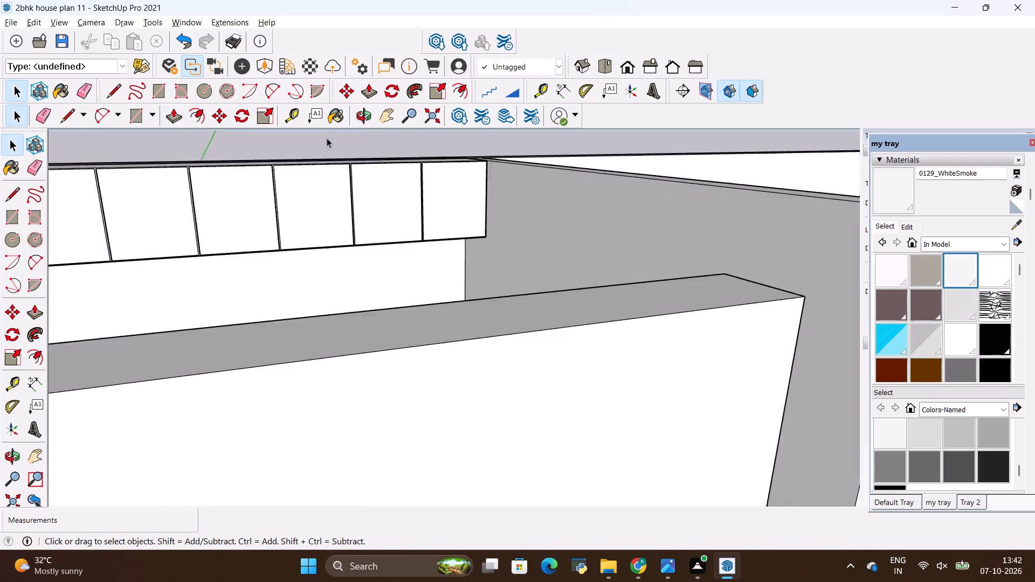
scroll(327, 138, "down", 3)
scroll(476, 292, "down", 6)
scroll(360, 144, "up", 8)
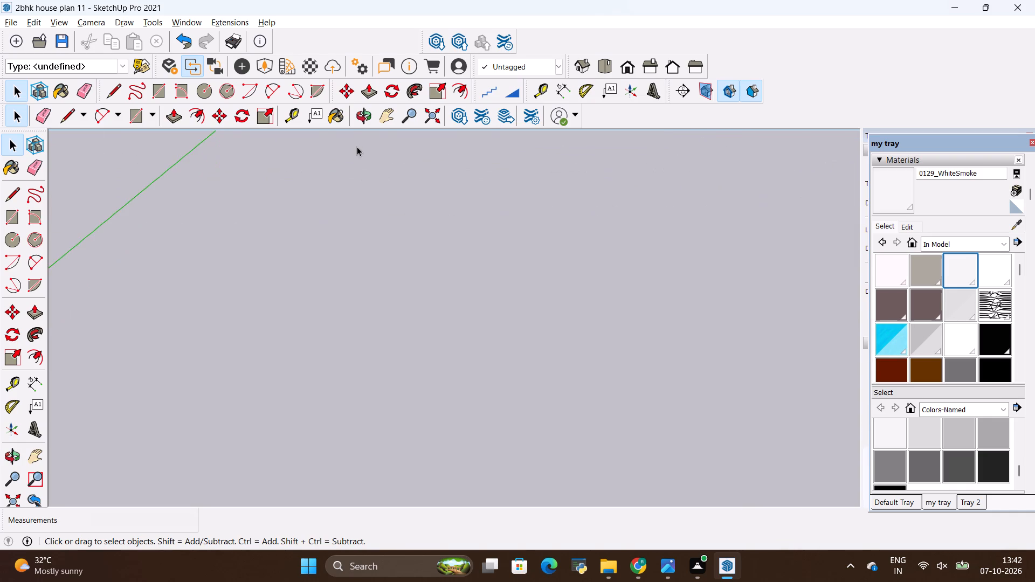
scroll(479, 196, "down", 5)
scroll(522, 226, "up", 4)
scroll(550, 251, "down", 2)
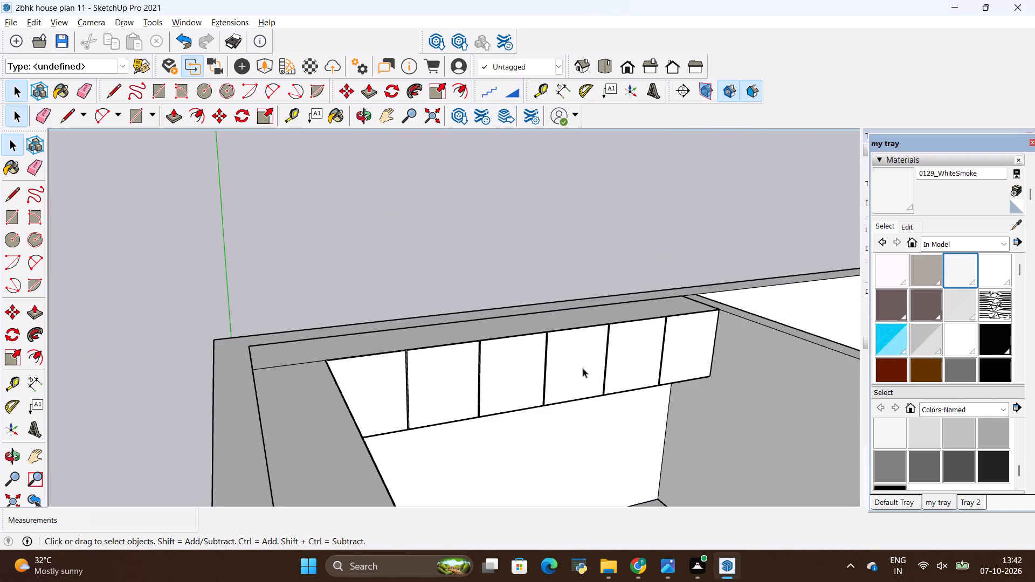
middle_click_drag(581, 370, 494, 317)
scroll(659, 398, "up", 3)
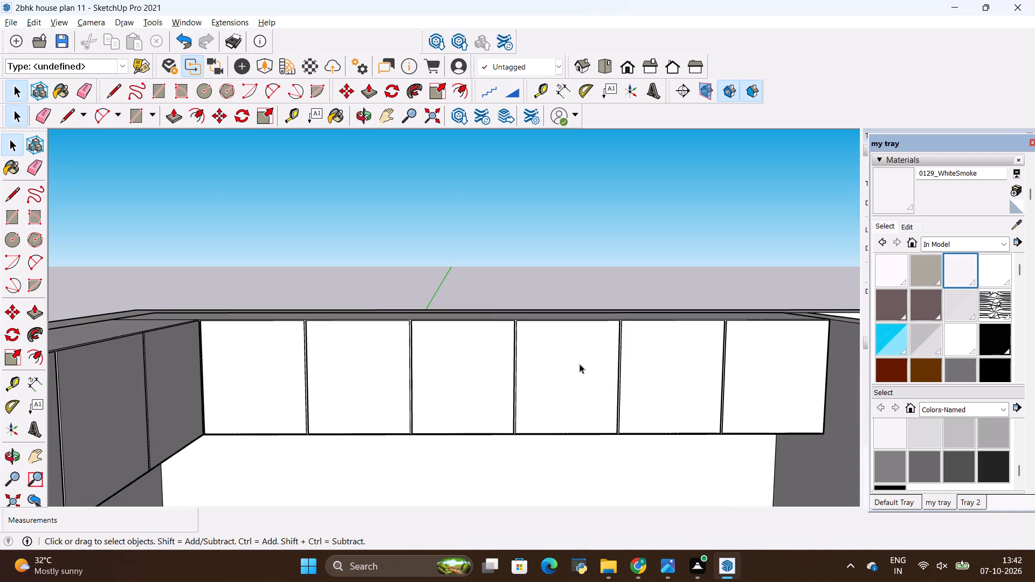
scroll(533, 354, "up", 3)
scroll(386, 288, "down", 3)
scroll(427, 337, "up", 1)
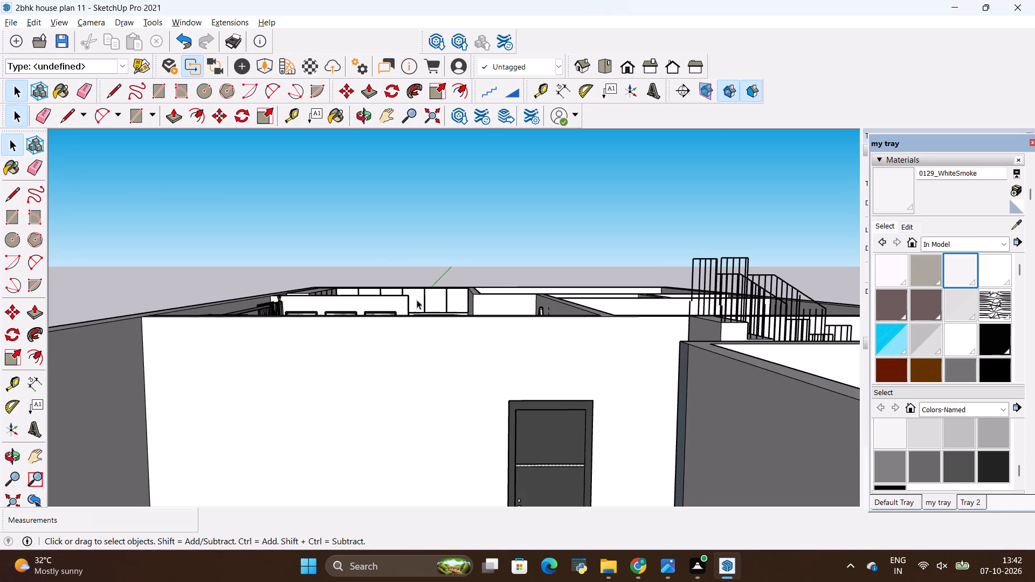
scroll(398, 287, "up", 3)
scroll(399, 288, "up", 19)
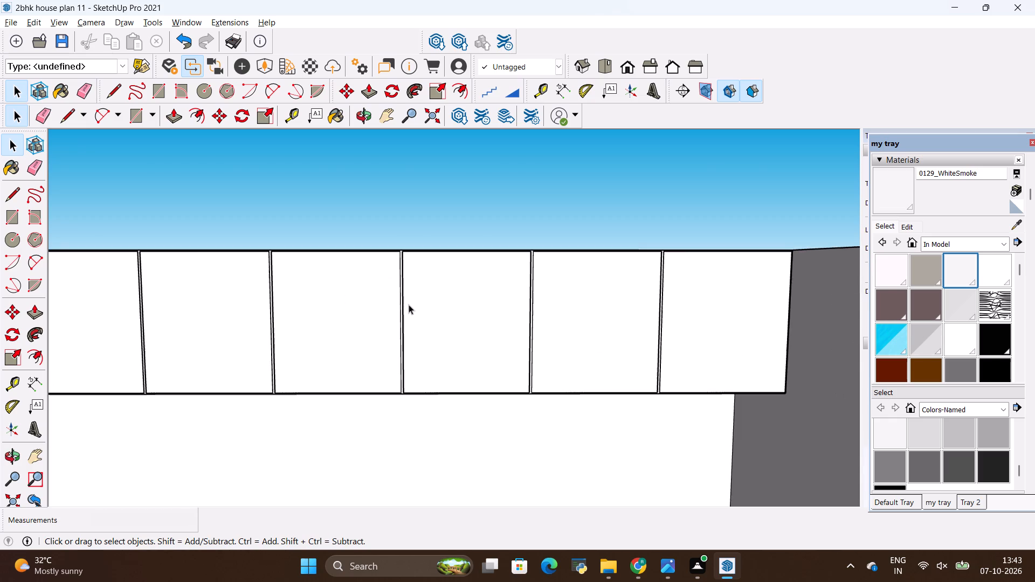
middle_click_drag(500, 287, 443, 370)
scroll(371, 356, "up", 1)
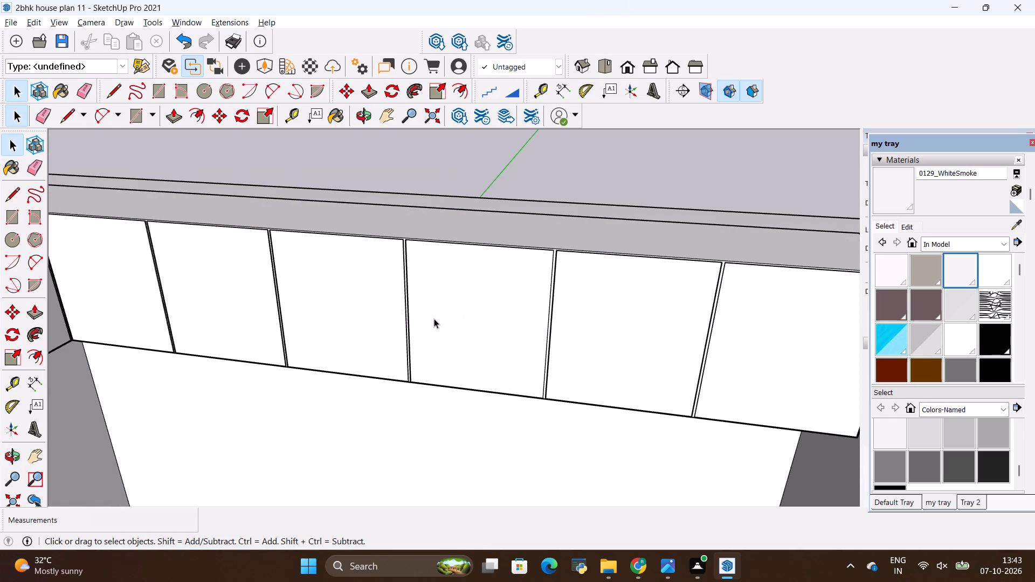
scroll(426, 307, "up", 7)
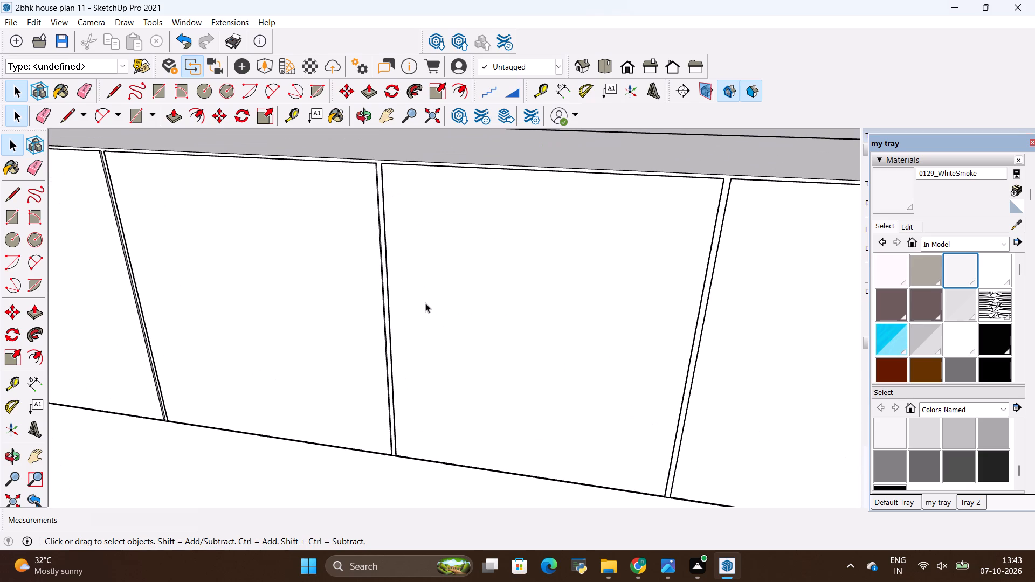
scroll(424, 303, "down", 18)
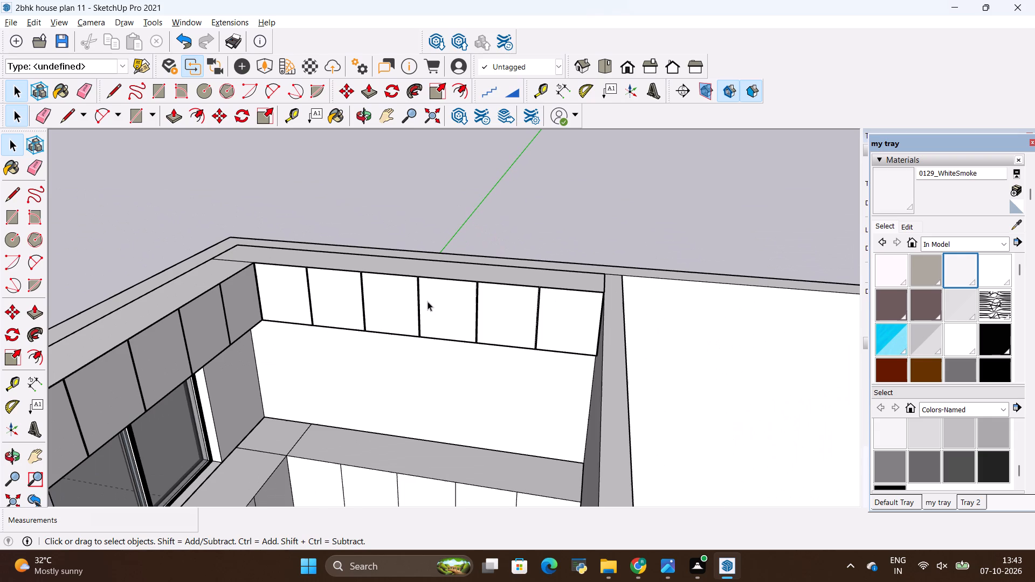
scroll(427, 320, "down", 6)
Examine the L-shaped base unit's fronts and the countertop corner beside the window.
scroll(373, 516, "up", 7)
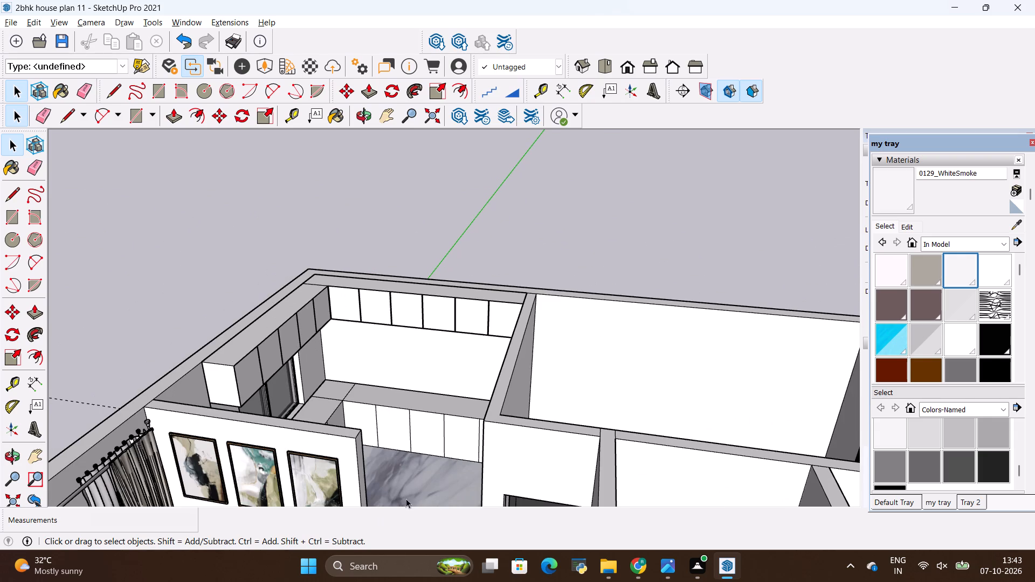
scroll(406, 498, "up", 13)
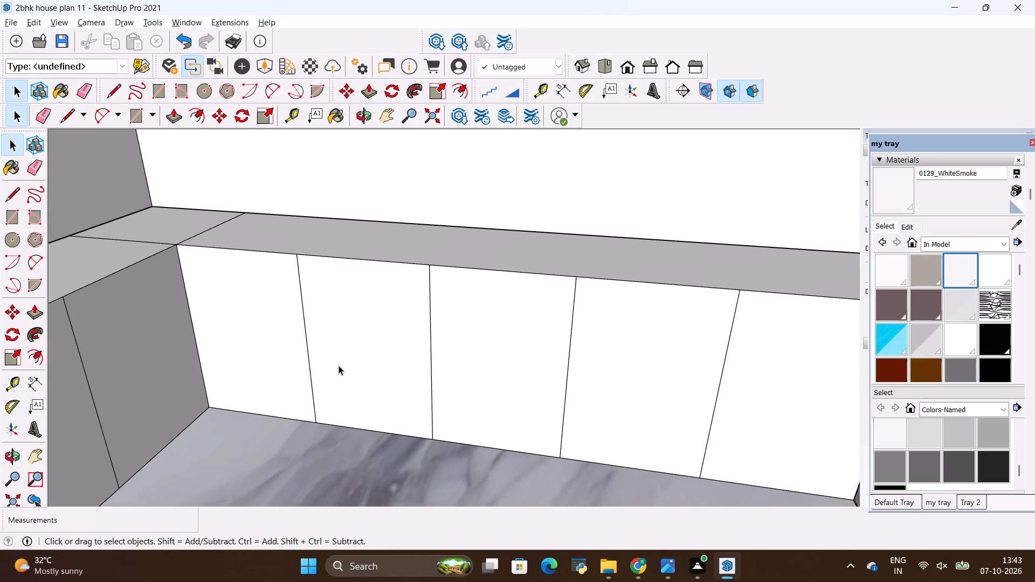
scroll(341, 375, "down", 5)
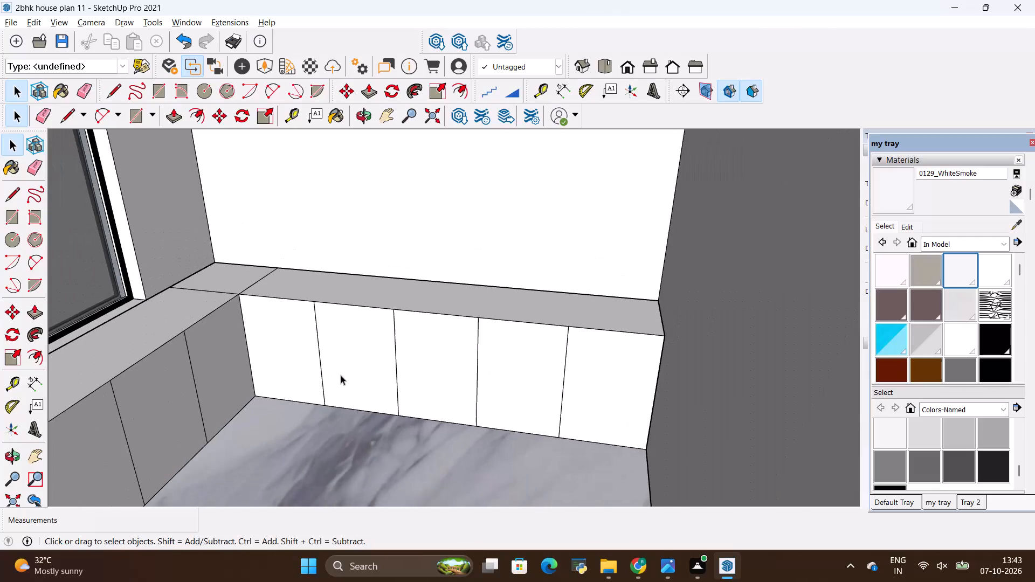
middle_click_drag(342, 375, 348, 401)
scroll(342, 362, "down", 4)
middle_click_drag(431, 381, 348, 412)
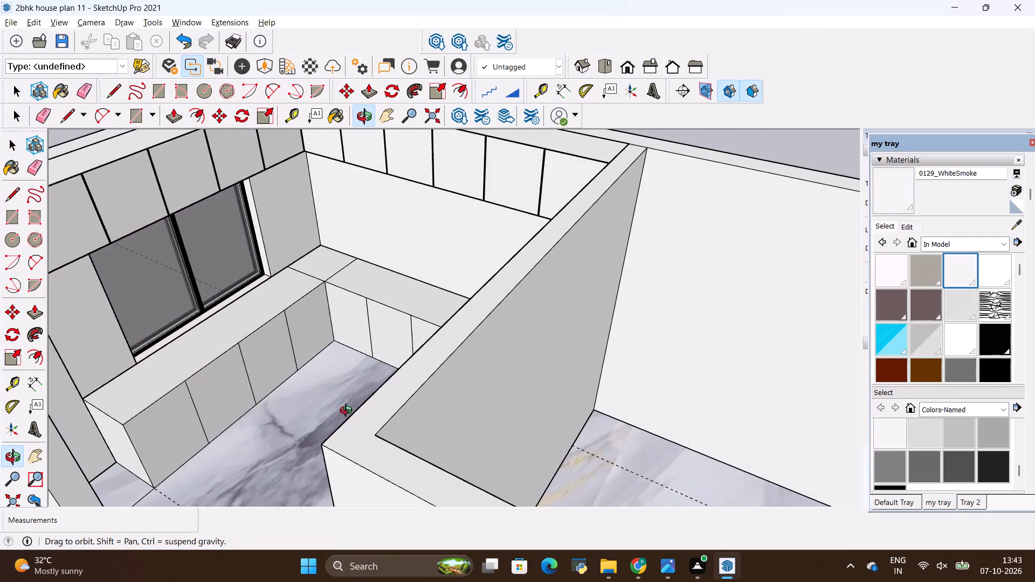
middle_click_drag(348, 412, 416, 394)
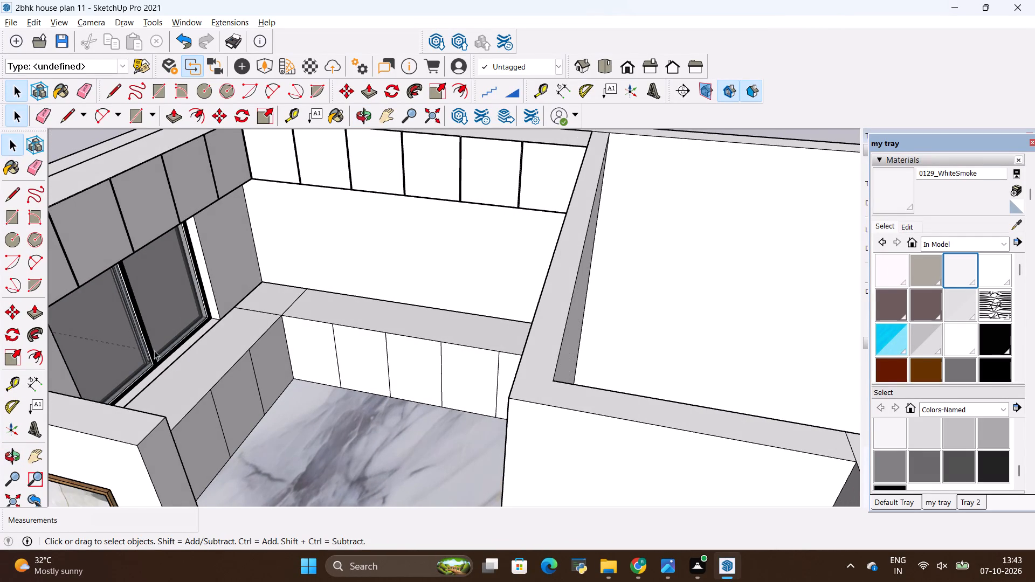
scroll(151, 356, "up", 1)
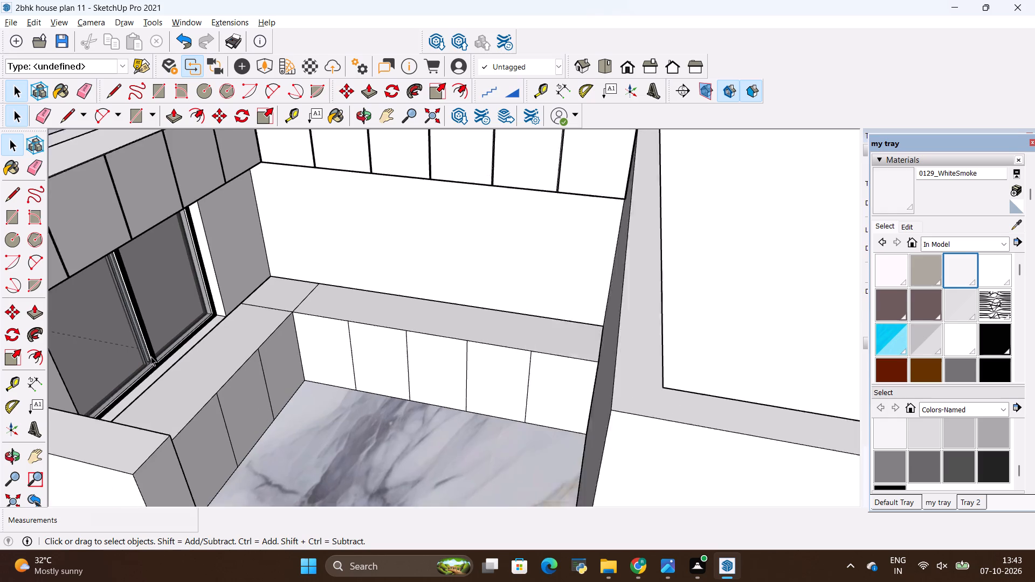
scroll(151, 356, "up", 2)
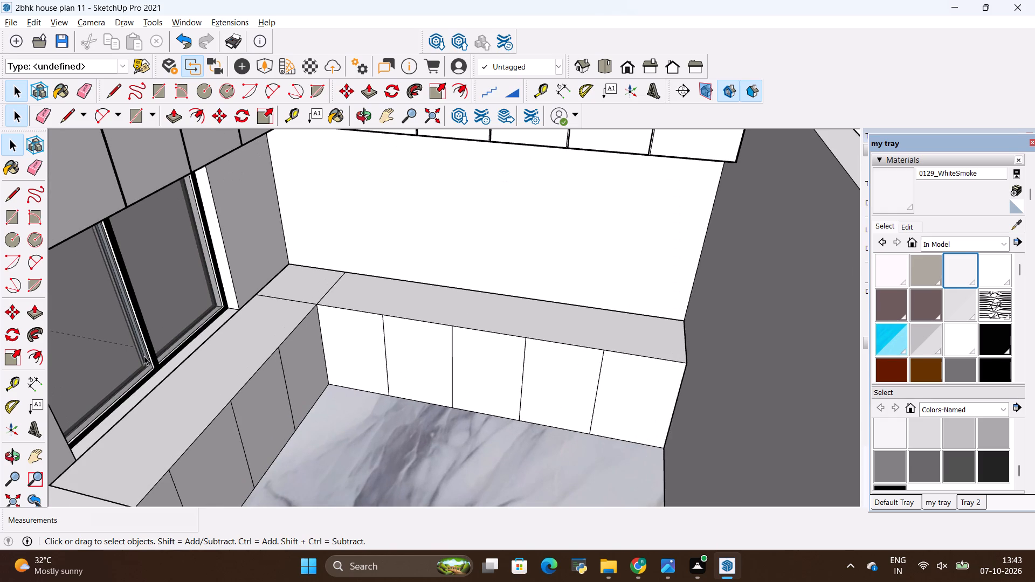
scroll(143, 356, "up", 5)
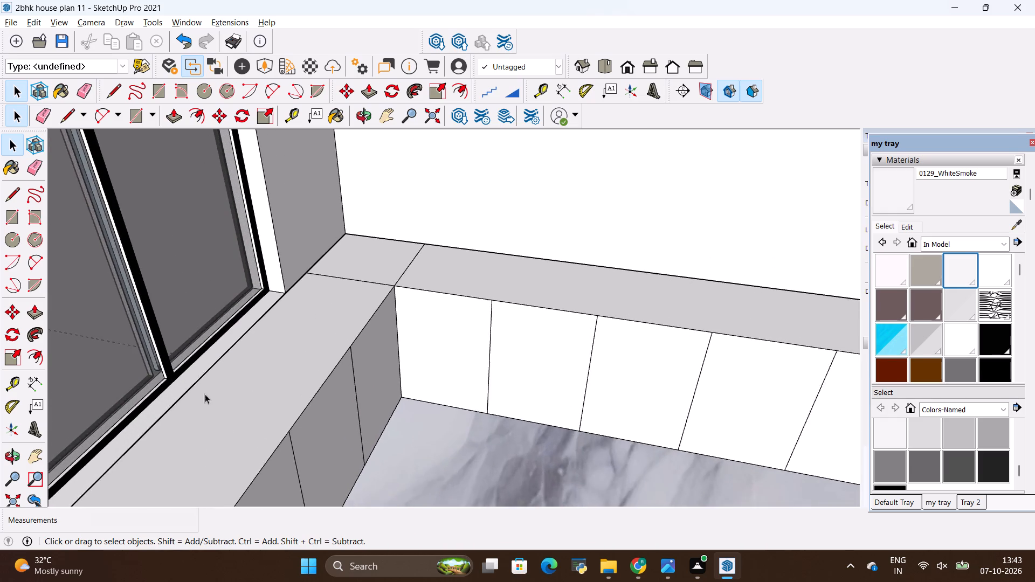
scroll(205, 394, "up", 15)
scroll(194, 315, "up", 1)
middle_click_drag(195, 314, 312, 343)
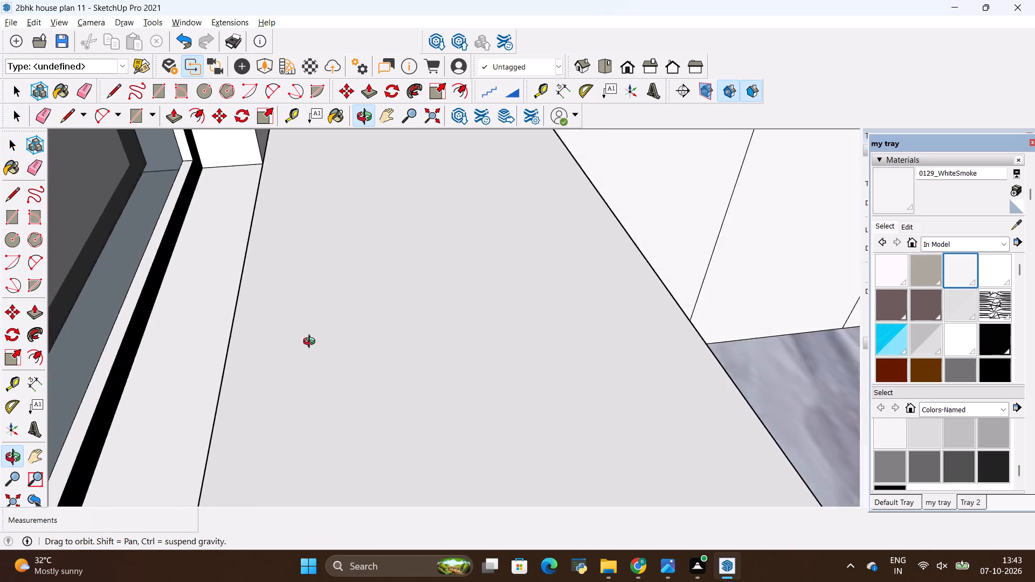
middle_click_drag(312, 343, 323, 325)
scroll(233, 356, "up", 6)
scroll(509, 381, "down", 3)
scroll(601, 356, "up", 1)
middle_click_drag(599, 356, 295, 334)
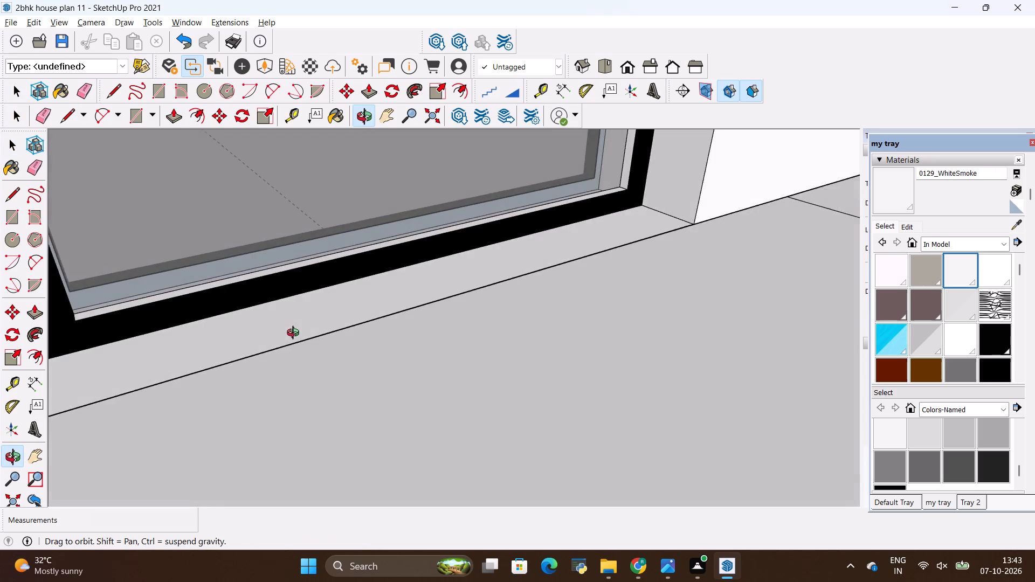
middle_click_drag(295, 334, 295, 334)
scroll(294, 327, "down", 11)
scroll(684, 263, "up", 2)
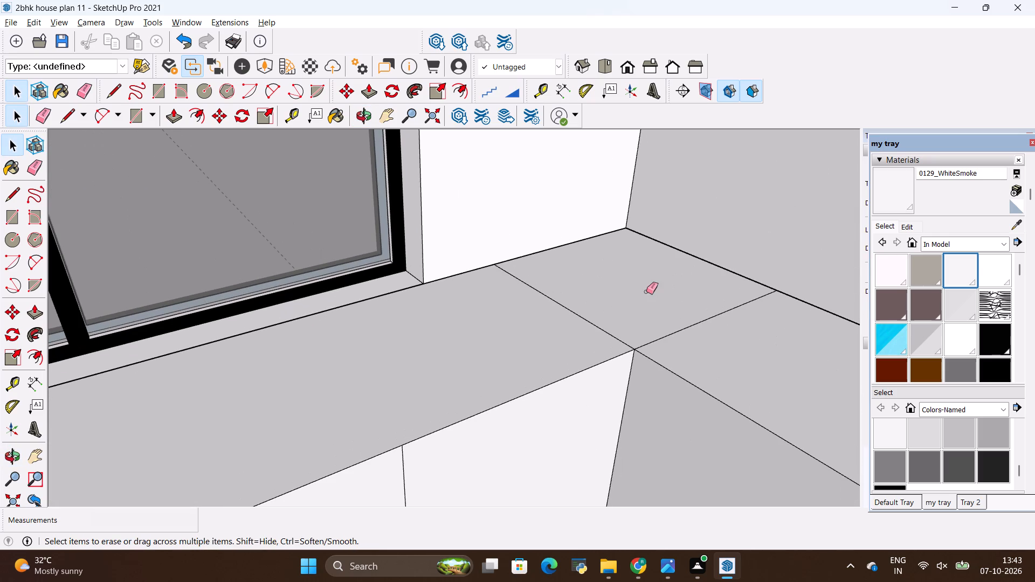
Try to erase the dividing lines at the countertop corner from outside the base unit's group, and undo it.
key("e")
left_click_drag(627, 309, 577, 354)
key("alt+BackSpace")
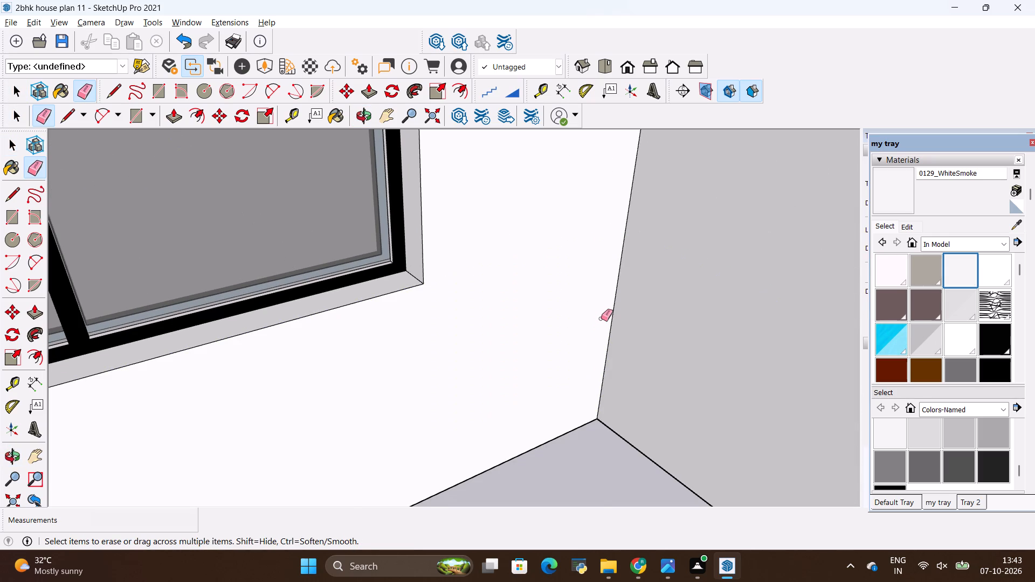
Open the base unit group for editing and erase both dividing lines at the countertop's inner corner, merging it into one L-shaped face.
key("space")
double_click(485, 372)
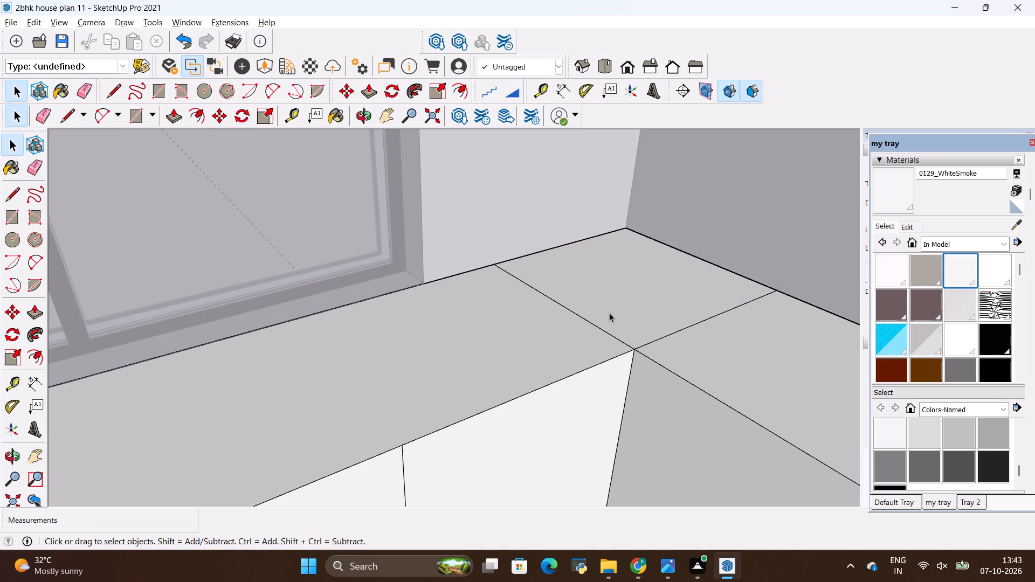
key("e")
left_click_drag(626, 297, 578, 327)
left_click_drag(650, 285, 677, 303)
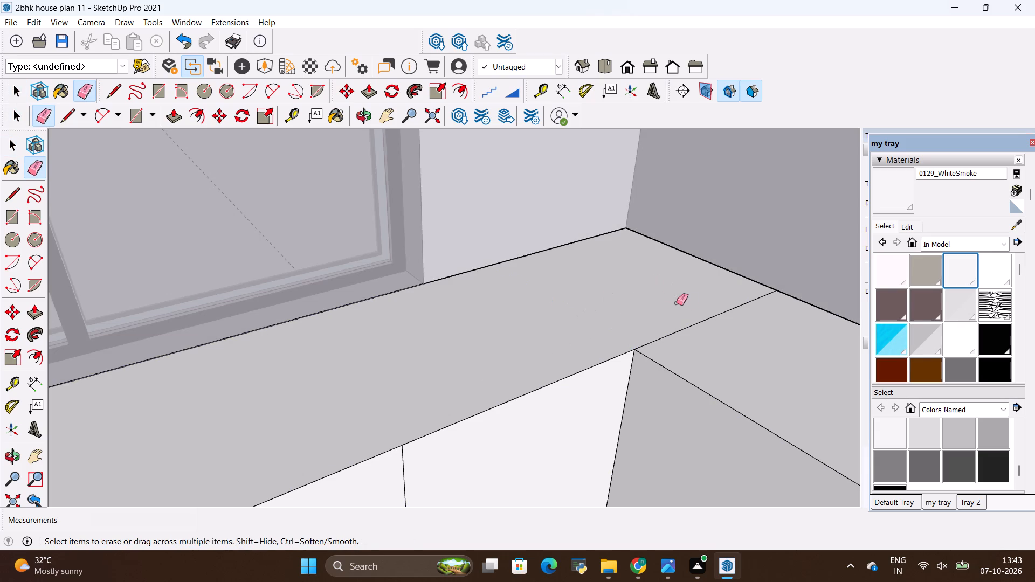
left_click_drag(677, 303, 707, 324)
Push the L-shaped countertop face down 1" as a new starting face, forming a 1" band above the base unit's front panels.
scroll(451, 295, "down", 12)
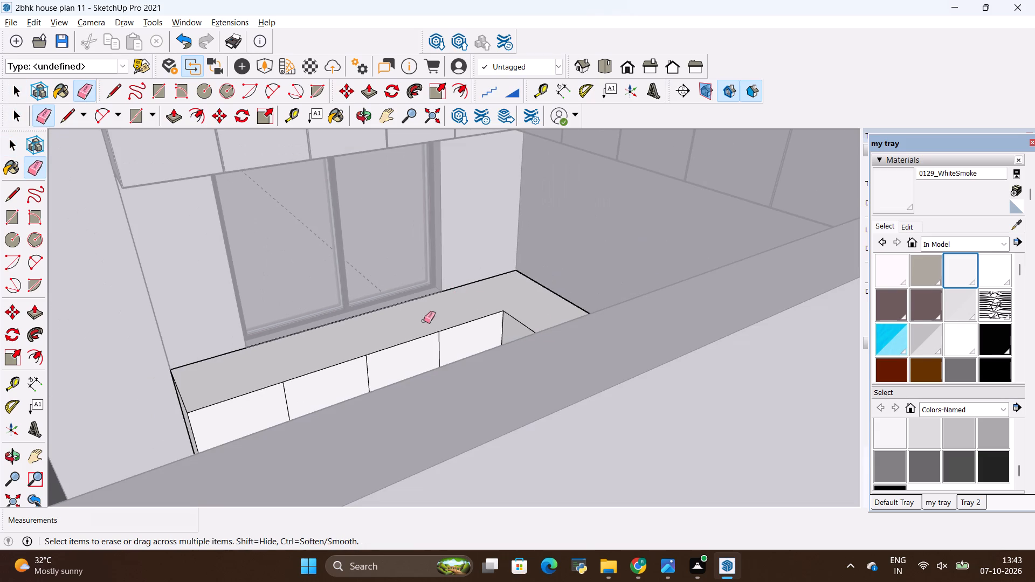
middle_click_drag(346, 372, 511, 462)
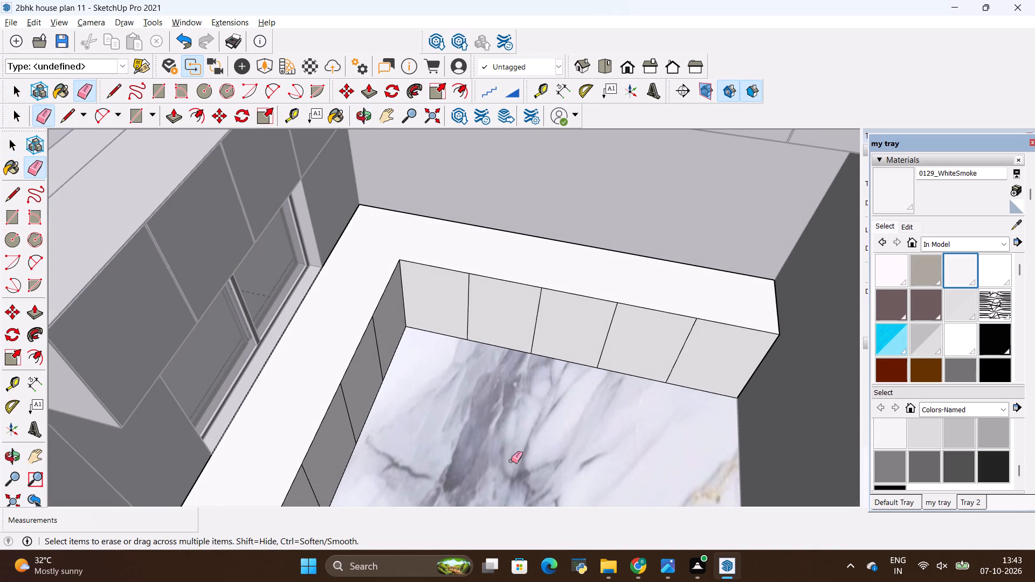
middle_click_drag(513, 410, 444, 314)
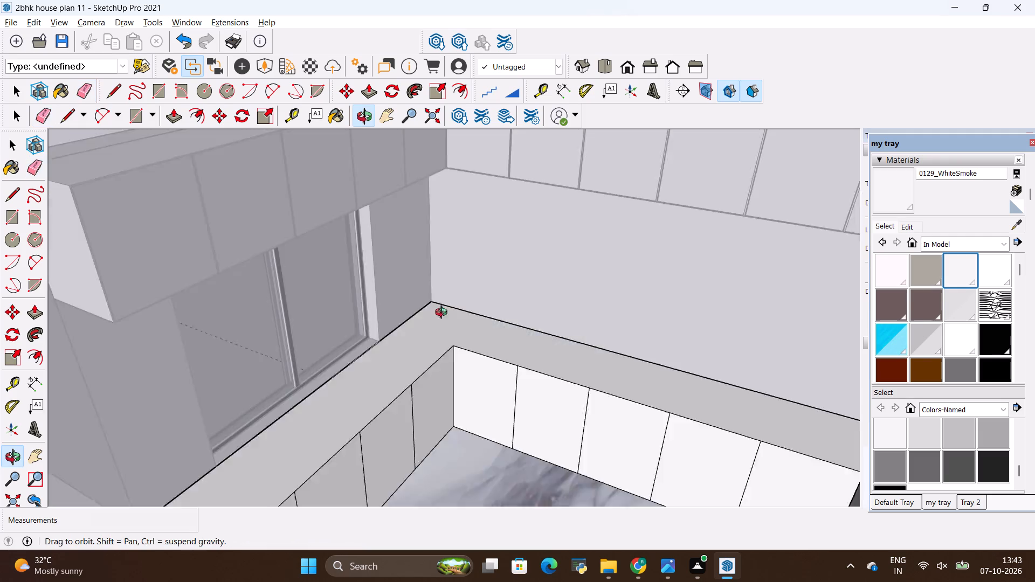
middle_click_drag(444, 314, 437, 296)
scroll(508, 386, "up", 18)
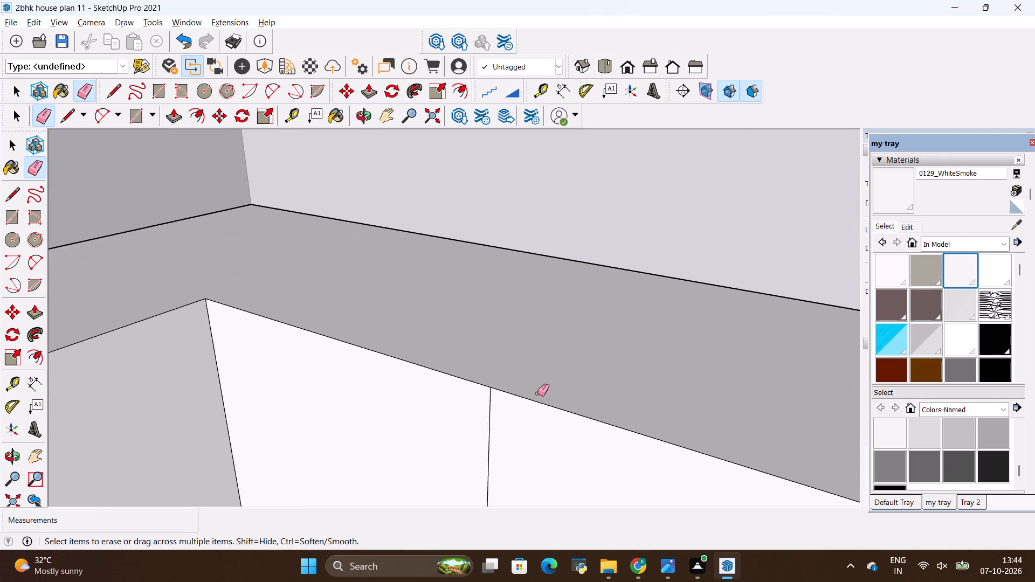
key("p")
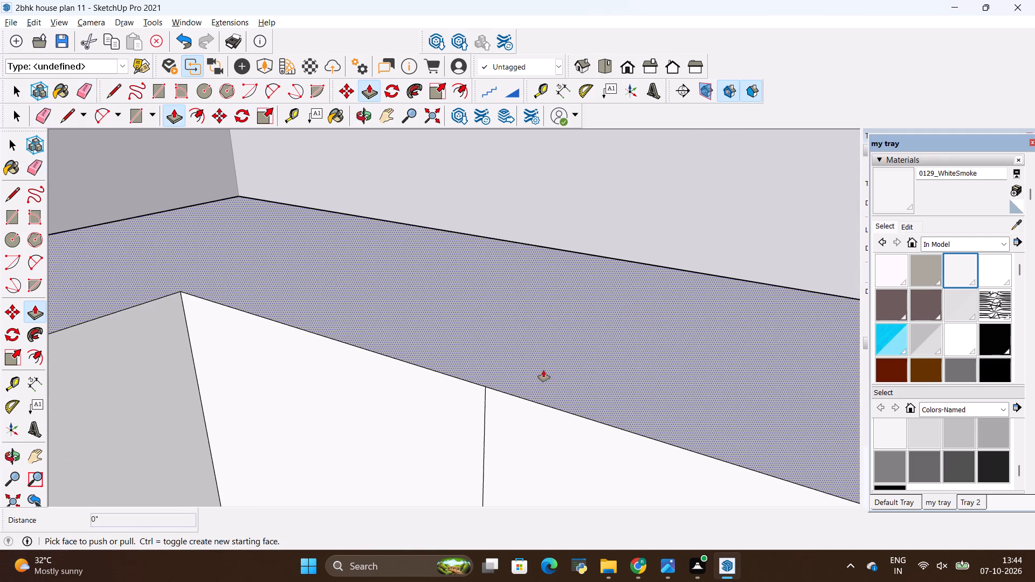
left_click(543, 370)
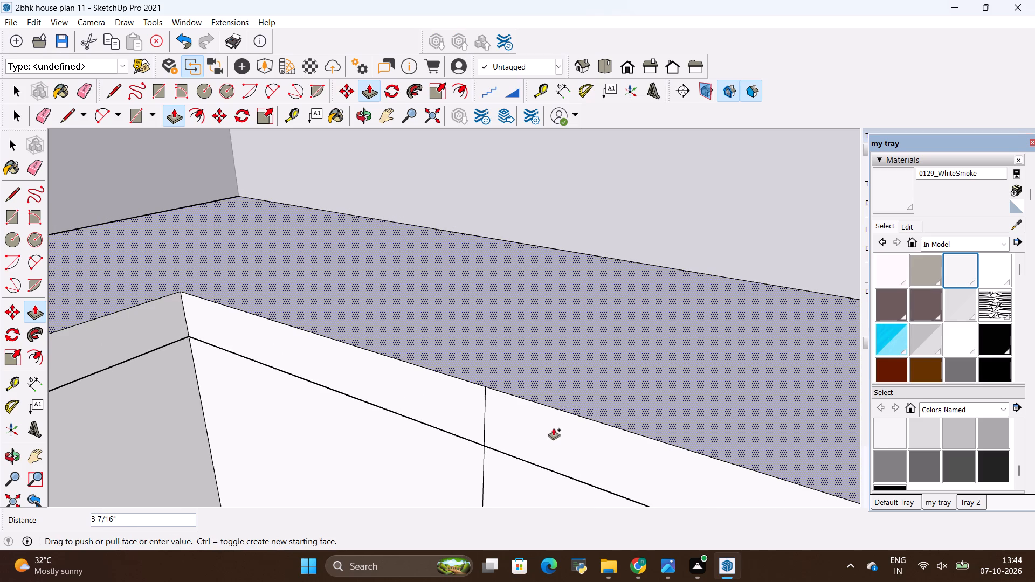
key("BackSpace")
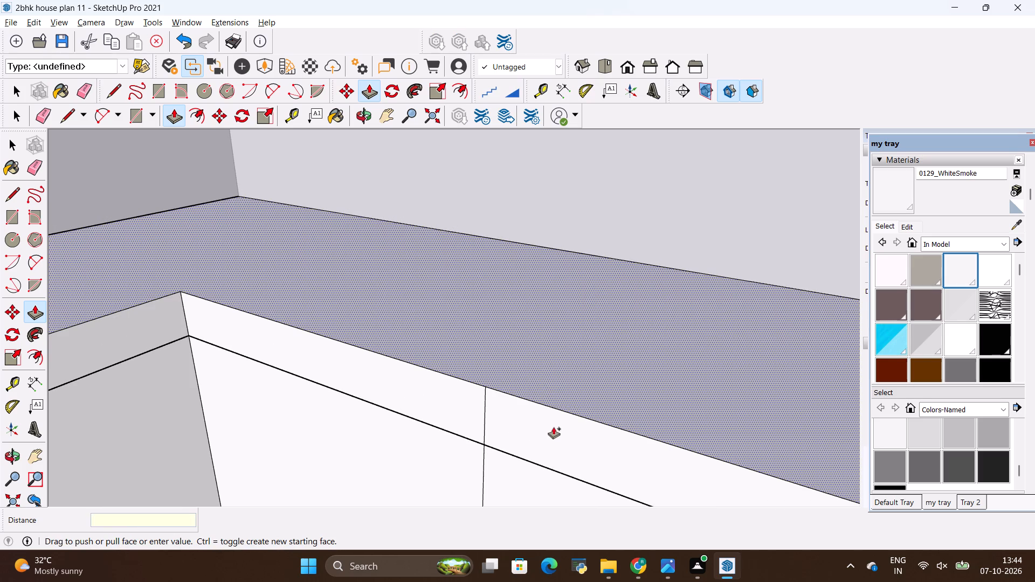
type("1\"")
key("Return")
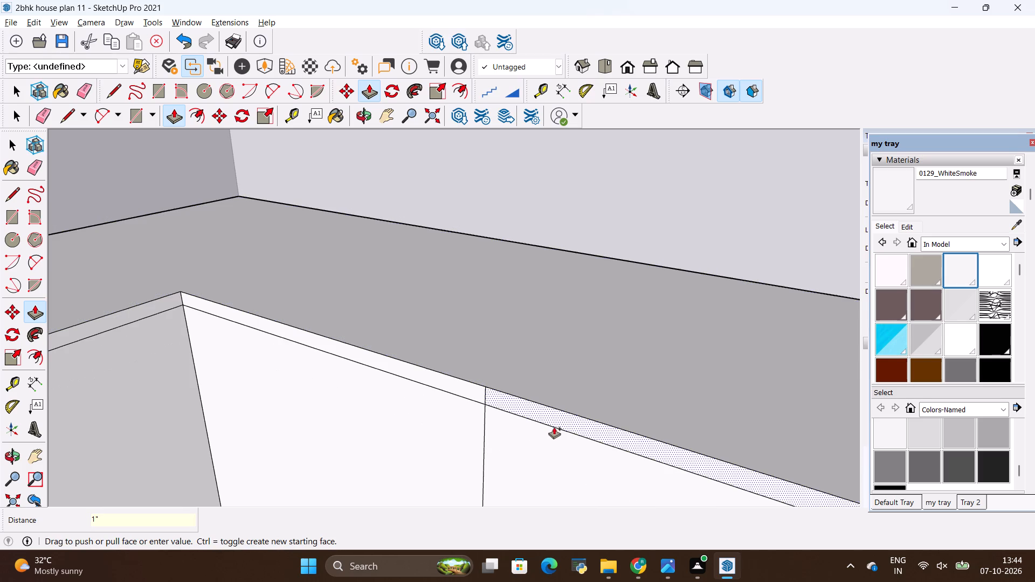
Erase the two panel dividing lines crossing the 1" countertop band farthest from the corner, on the base-unit run without the window.
key("space")
left_click(312, 386)
scroll(312, 386, "down", 5)
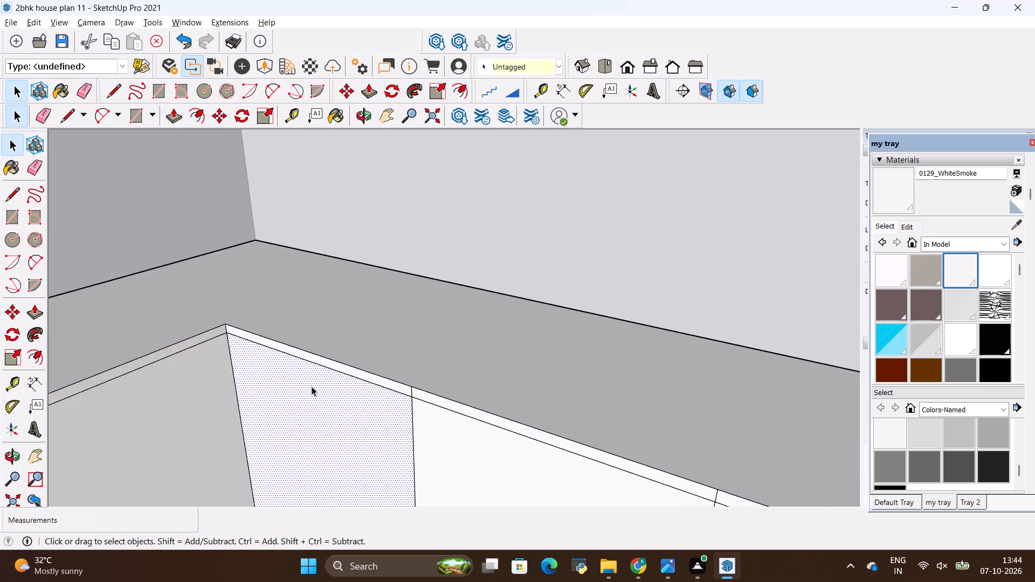
scroll(312, 386, "down", 8)
scroll(431, 342, "down", 1)
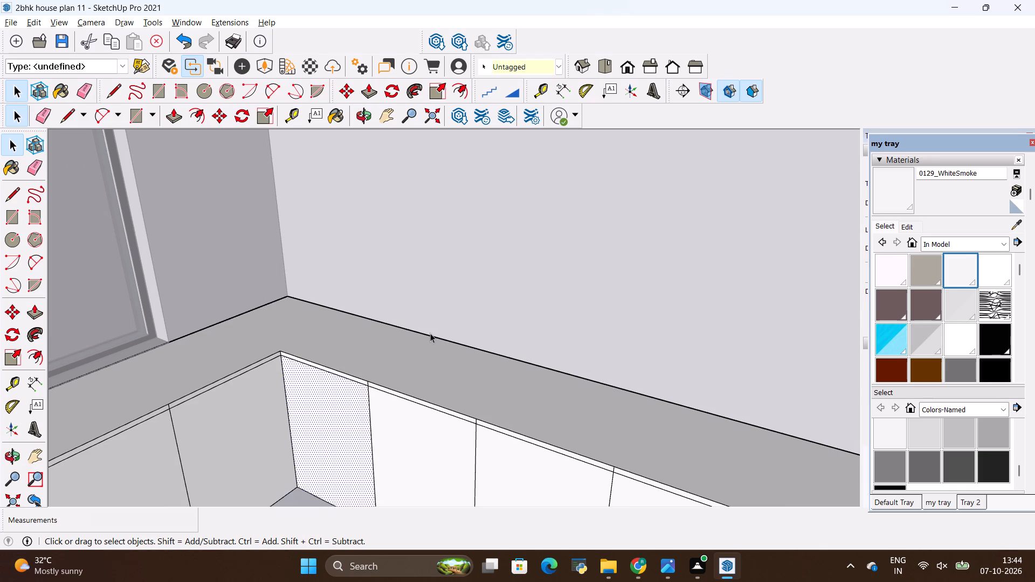
scroll(433, 331, "down", 1)
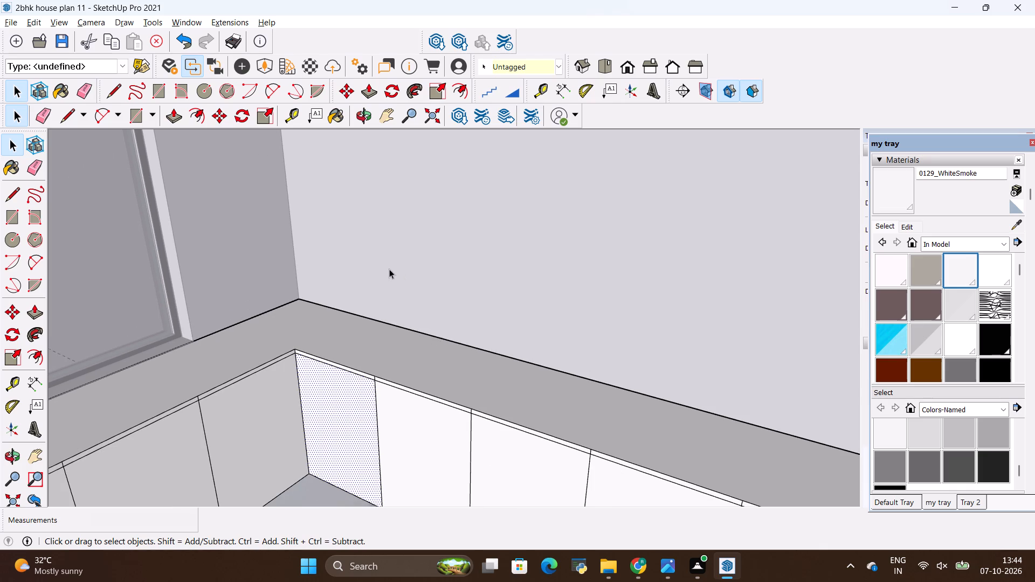
middle_click_drag(393, 263, 392, 333)
scroll(273, 265, "down", 10)
middle_click_drag(282, 336, 410, 308)
scroll(282, 336, "up", 1)
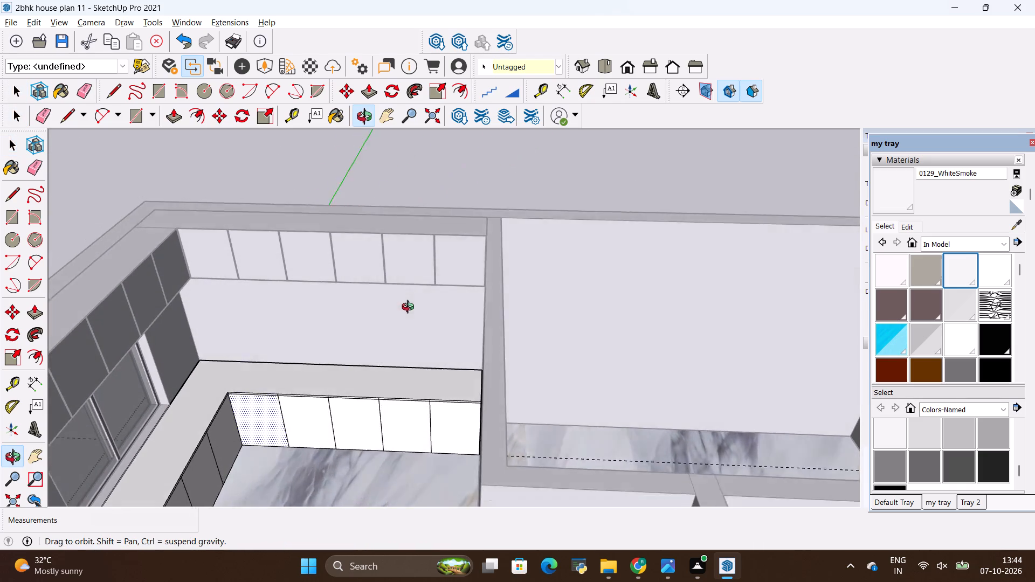
middle_click_drag(410, 308, 411, 300)
scroll(401, 417, "up", 1)
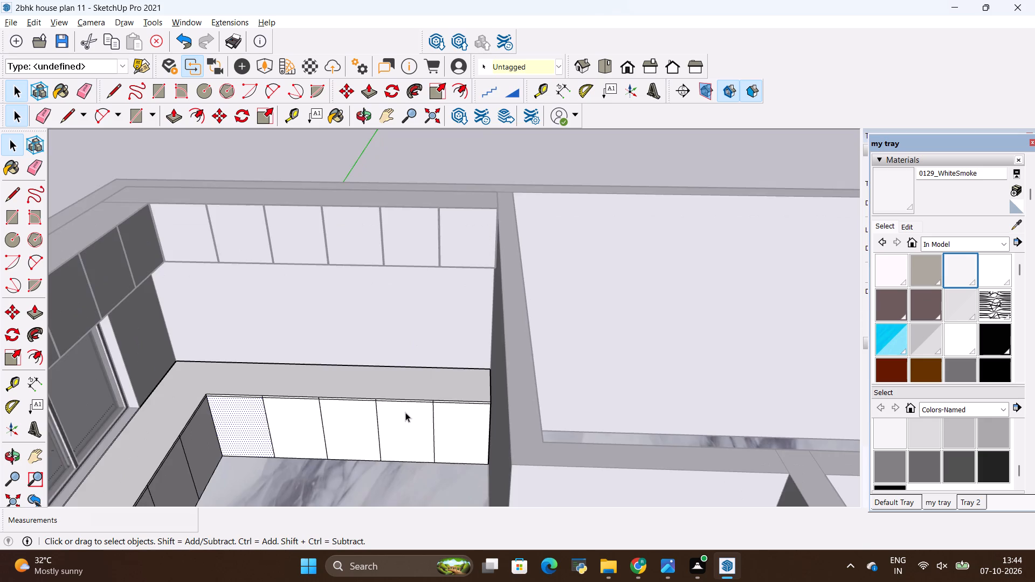
scroll(406, 408, "up", 20)
key("p")
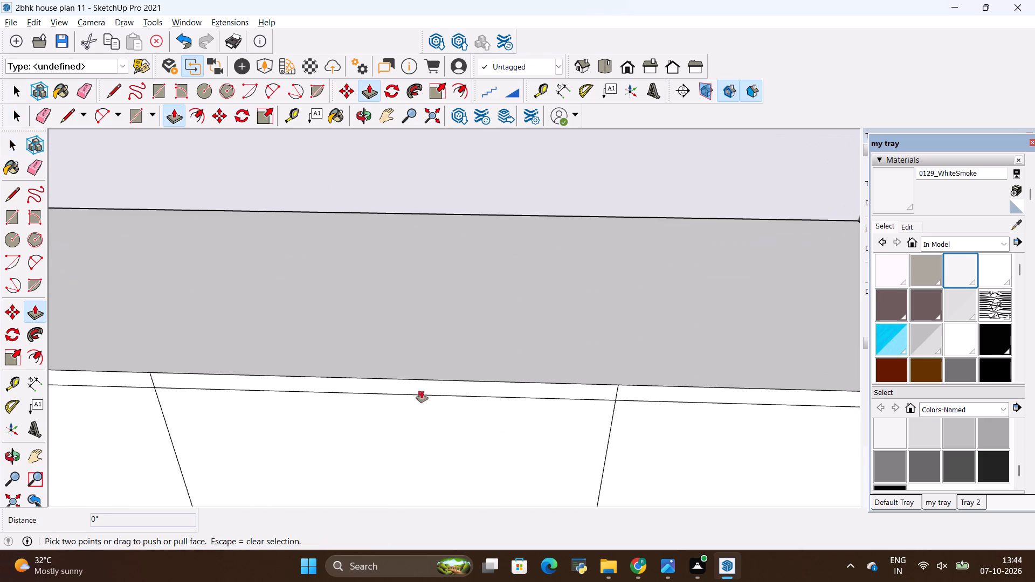
scroll(626, 403, "up", 9)
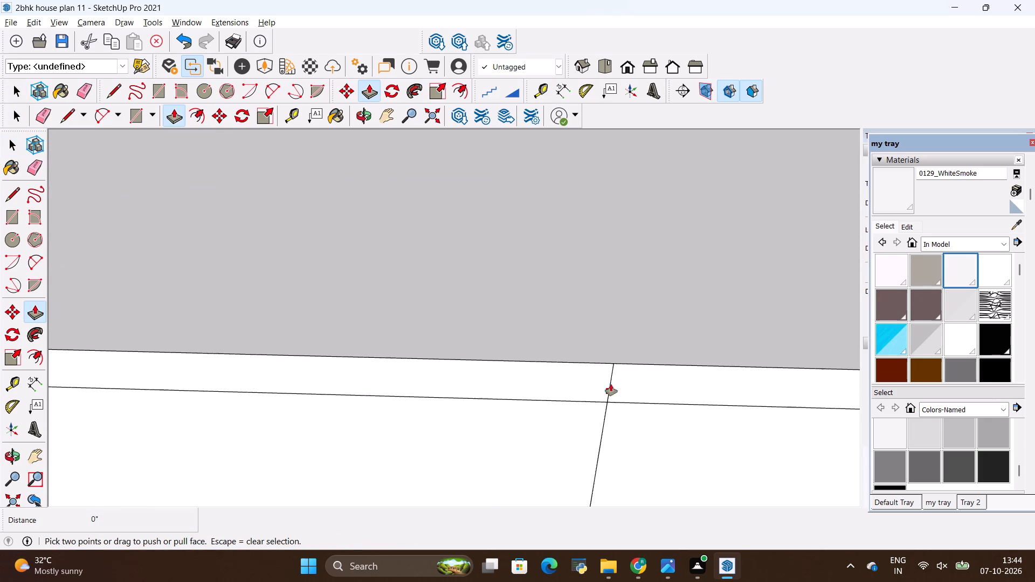
key("e")
left_click(616, 376)
scroll(625, 365, "down", 5)
scroll(624, 361, "up", 3)
scroll(623, 359, "down", 2)
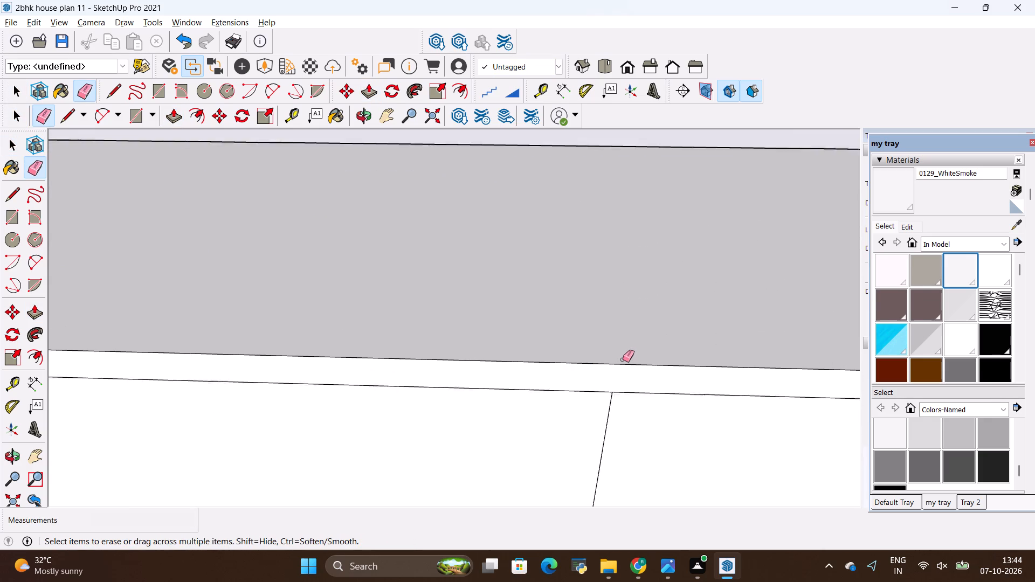
scroll(623, 359, "down", 14)
scroll(363, 365, "down", 4)
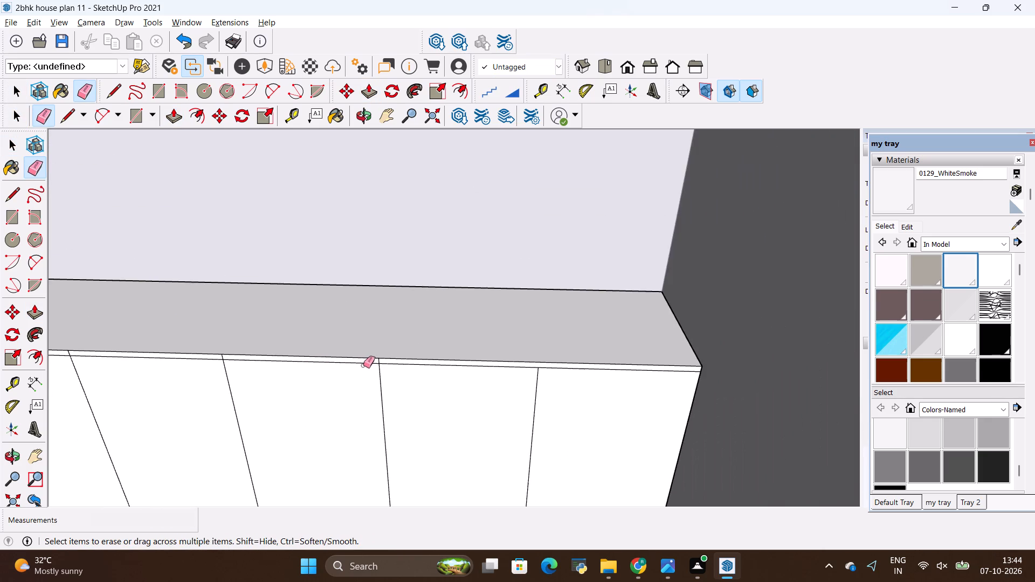
scroll(363, 365, "up", 17)
left_click_drag(455, 352, 437, 350)
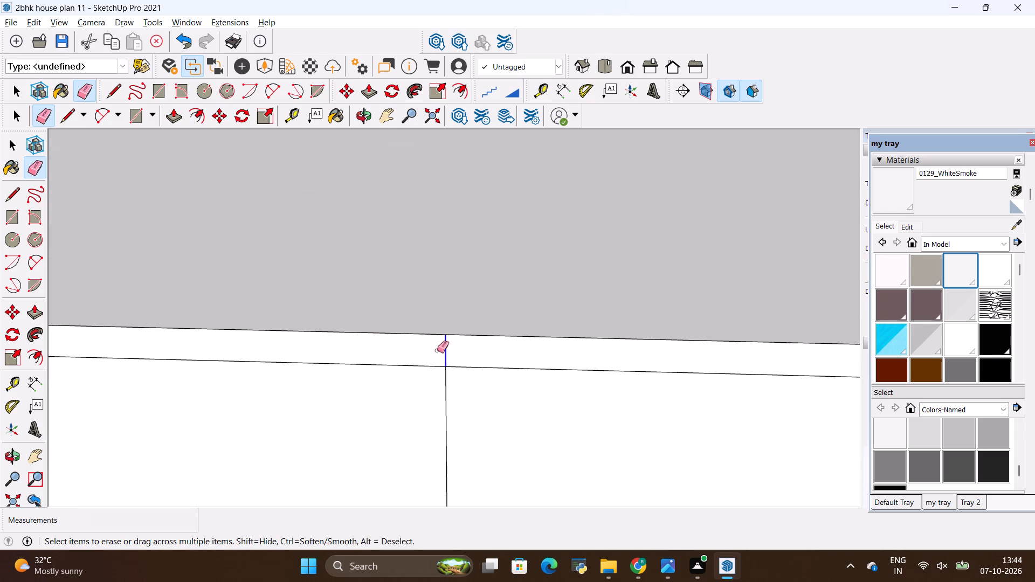
left_click_drag(437, 350, 436, 349)
Erase the remaining two dividing lines crossing the 1" countertop band on that run, towards the inner corner.
scroll(533, 335, "down", 10)
scroll(114, 313, "up", 7)
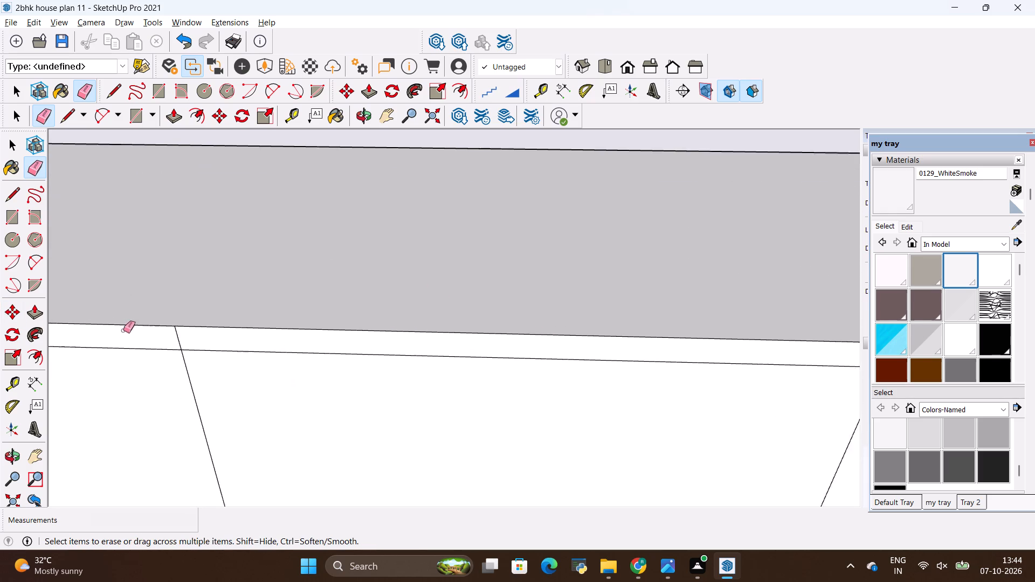
scroll(123, 330, "up", 5)
scroll(176, 338, "up", 6)
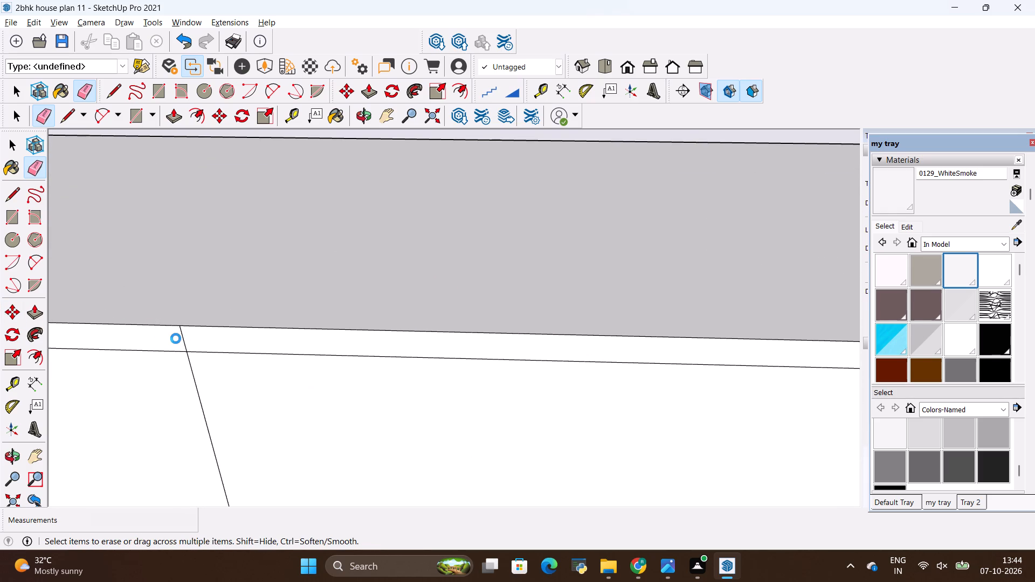
scroll(176, 338, "down", 4)
scroll(176, 338, "up", 8)
left_click_drag(197, 332, 188, 332)
scroll(261, 342, "down", 18)
scroll(567, 290, "down", 11)
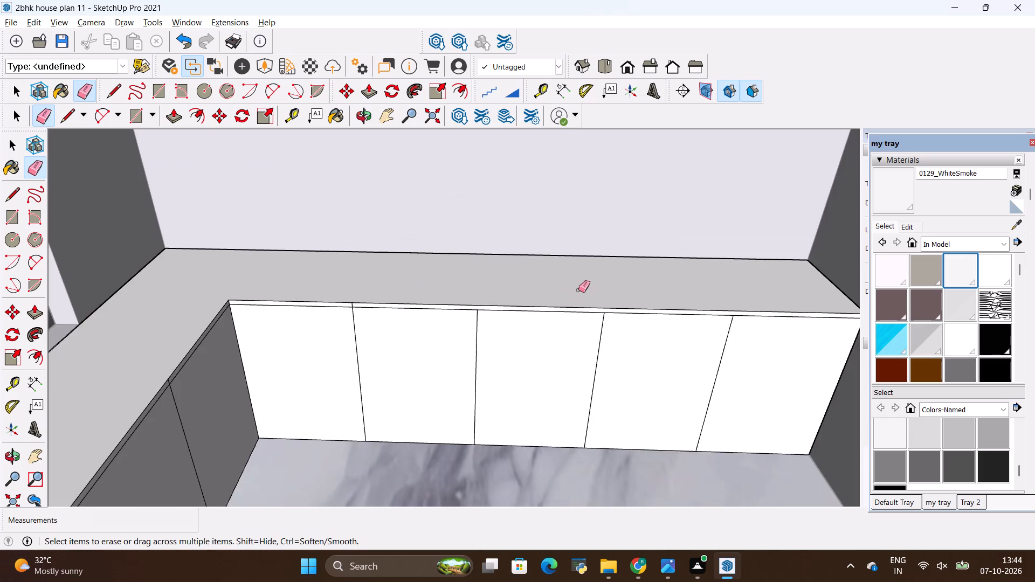
scroll(344, 297, "up", 20)
scroll(344, 297, "up", 5)
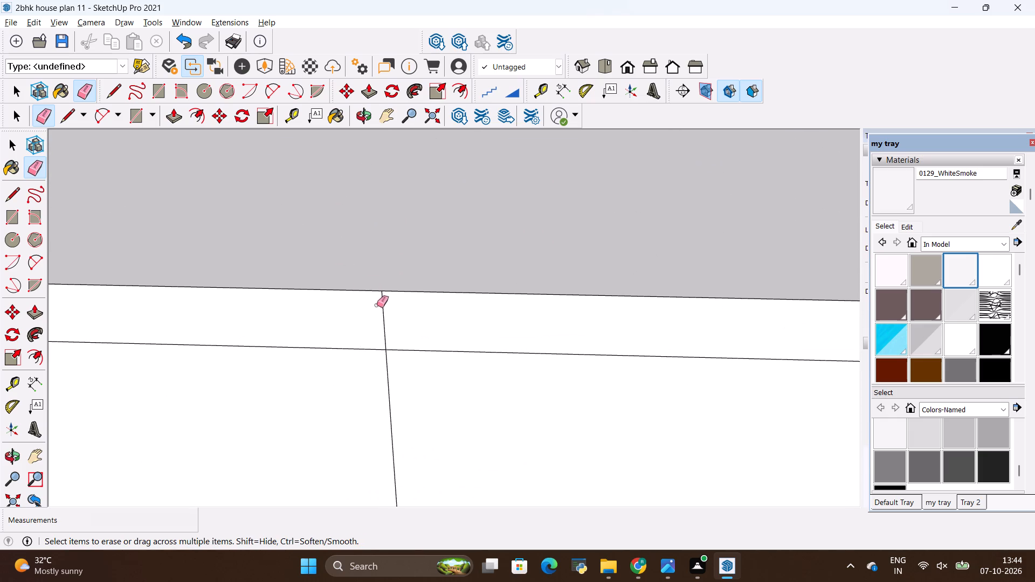
left_click_drag(377, 305, 389, 305)
scroll(394, 310, "down", 20)
scroll(394, 310, "down", 2)
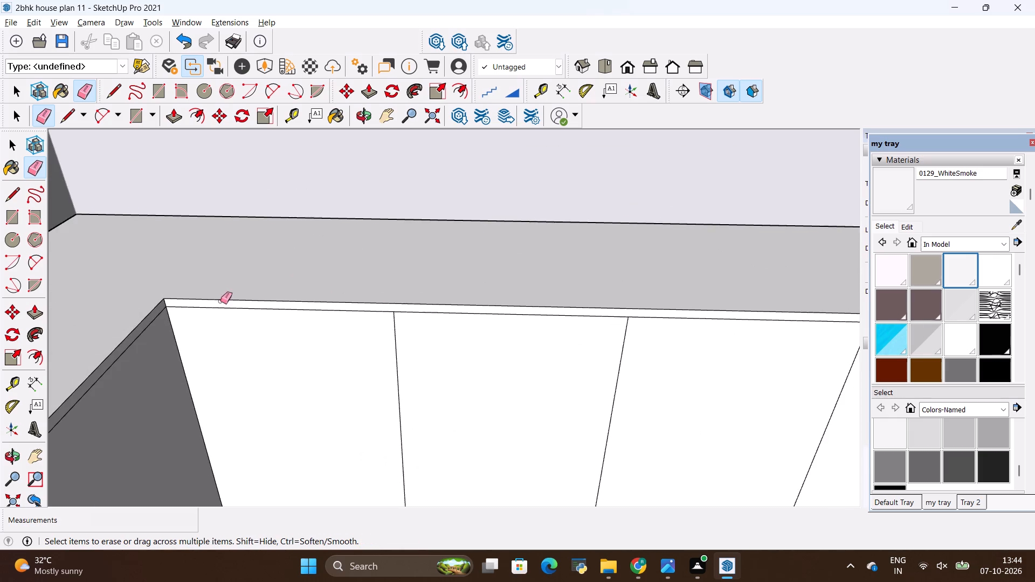
scroll(208, 301, "up", 8)
scroll(112, 293, "down", 18)
scroll(433, 289, "down", 1)
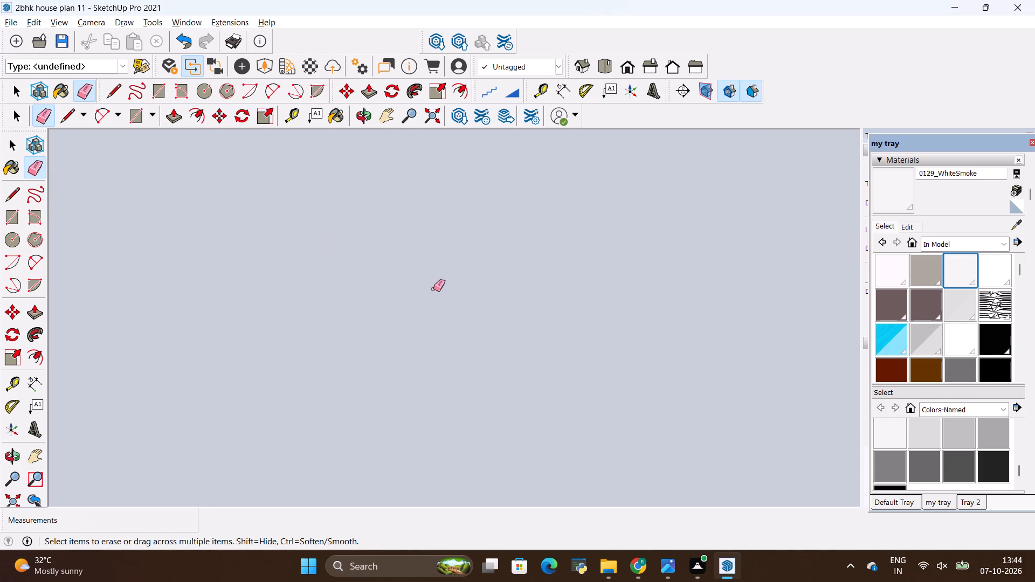
Erase the three panel dividing lines crossing the 1" countertop band on the base-unit run below the window.
middle_click_drag(445, 275, 427, 394)
scroll(427, 363, "down", 13)
scroll(428, 354, "up", 1)
scroll(429, 351, "down", 5)
scroll(429, 351, "up", 1)
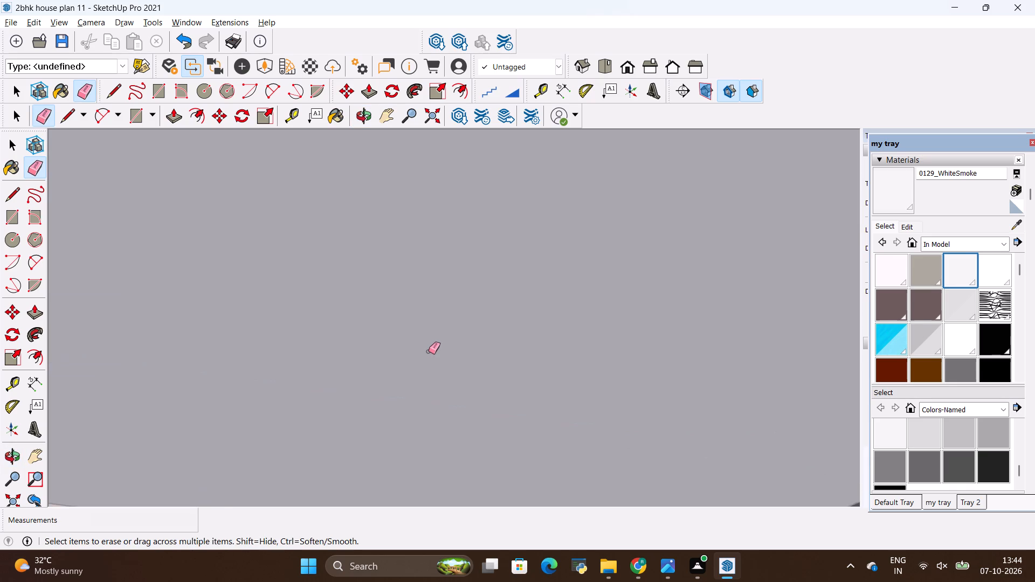
scroll(433, 344, "down", 6)
scroll(433, 343, "up", 2)
scroll(433, 343, "down", 6)
scroll(433, 343, "up", 1)
scroll(433, 343, "down", 20)
scroll(433, 343, "down", 2)
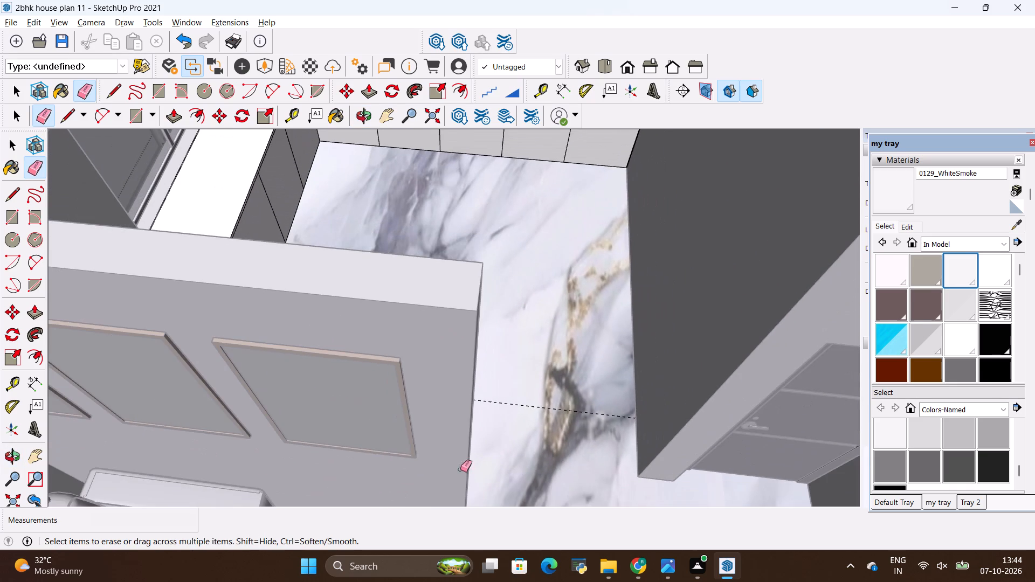
scroll(198, 573, "up", 1)
scroll(659, 171, "down", 5)
scroll(655, 221, "down", 3)
middle_click_drag(721, 225, 437, 234)
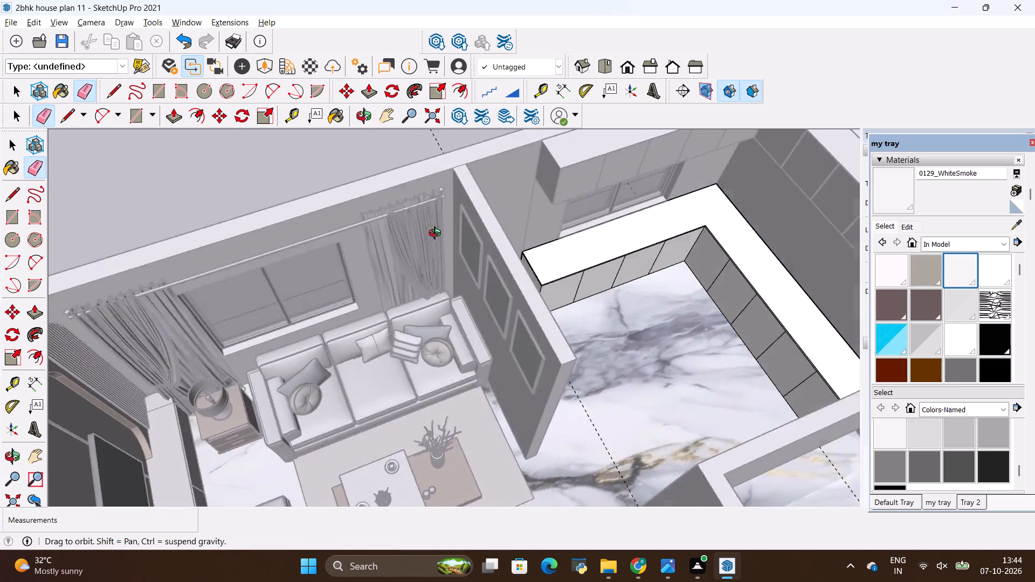
middle_click_drag(437, 234, 385, 198)
scroll(767, 257, "up", 13)
scroll(710, 290, "up", 3)
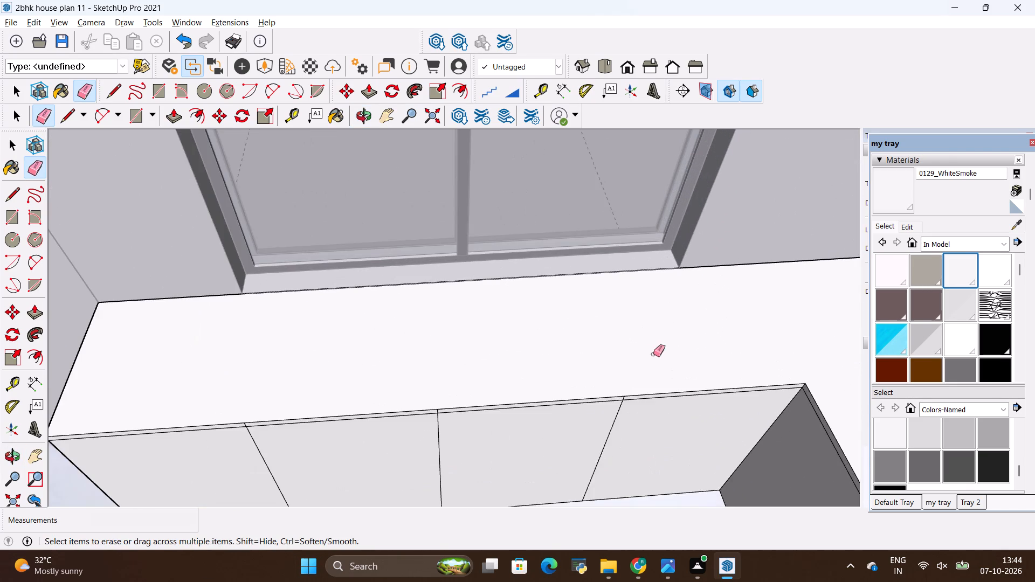
middle_click_drag(642, 368, 684, 276)
scroll(662, 262, "up", 13)
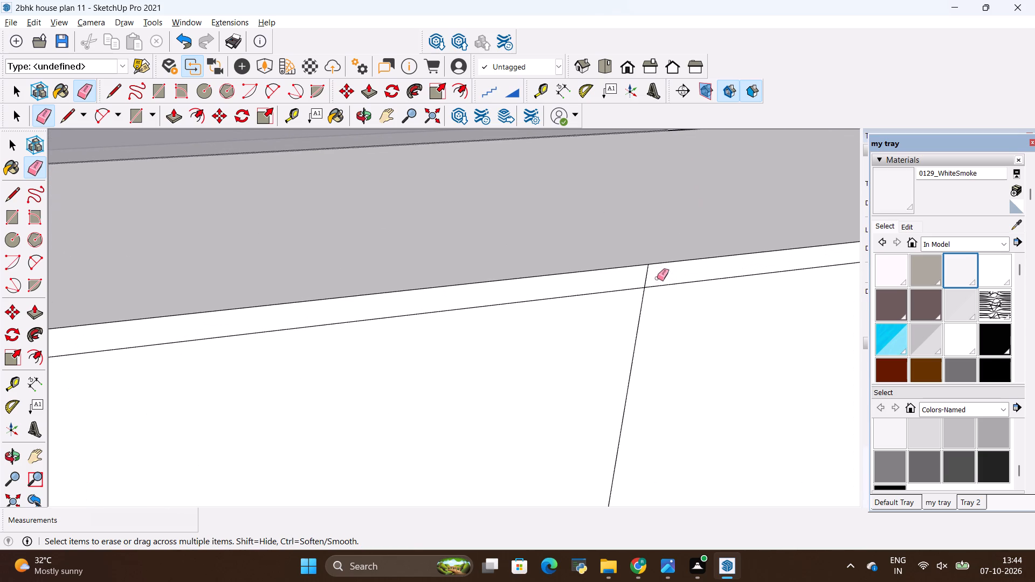
left_click_drag(649, 275, 644, 275)
scroll(653, 264, "down", 6)
scroll(245, 317, "up", 2)
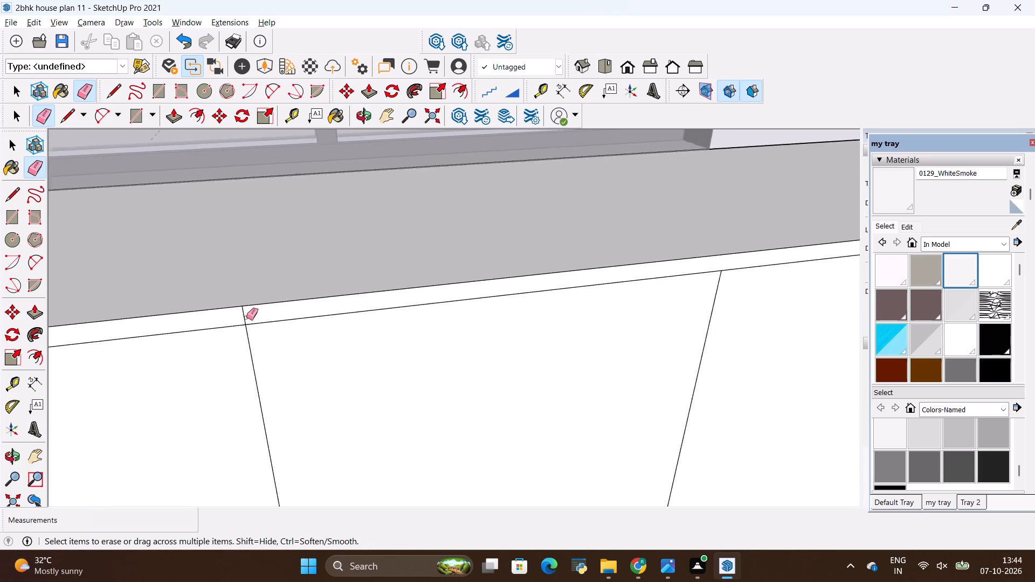
scroll(246, 317, "up", 8)
left_click_drag(249, 316, 240, 317)
scroll(646, 271, "down", 6)
scroll(681, 268, "up", 1)
scroll(689, 264, "down", 8)
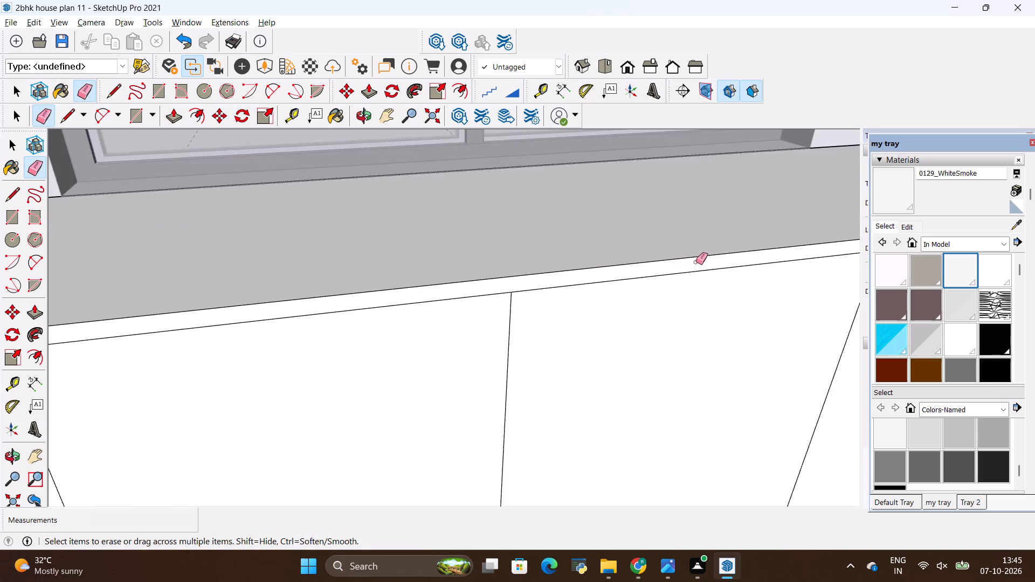
scroll(696, 262, "down", 2)
scroll(196, 315, "up", 14)
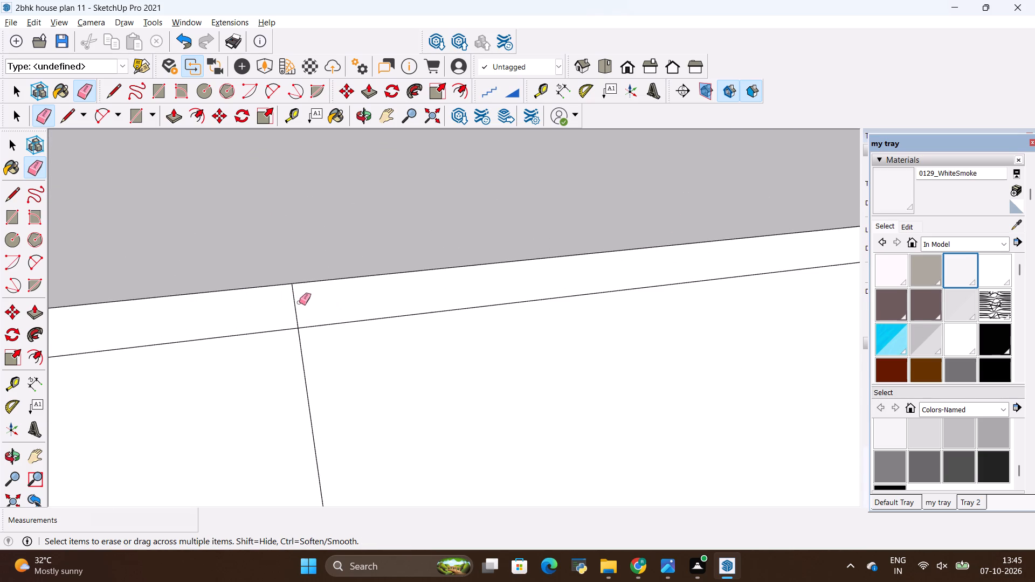
left_click_drag(299, 302, 286, 305)
Examine the L-shaped base unit's continuous countertop edge and front panels from both runs and above the kitchen.
scroll(489, 264, "down", 6)
scroll(555, 265, "up", 3)
scroll(562, 261, "down", 4)
scroll(562, 261, "up", 1)
scroll(566, 256, "down", 11)
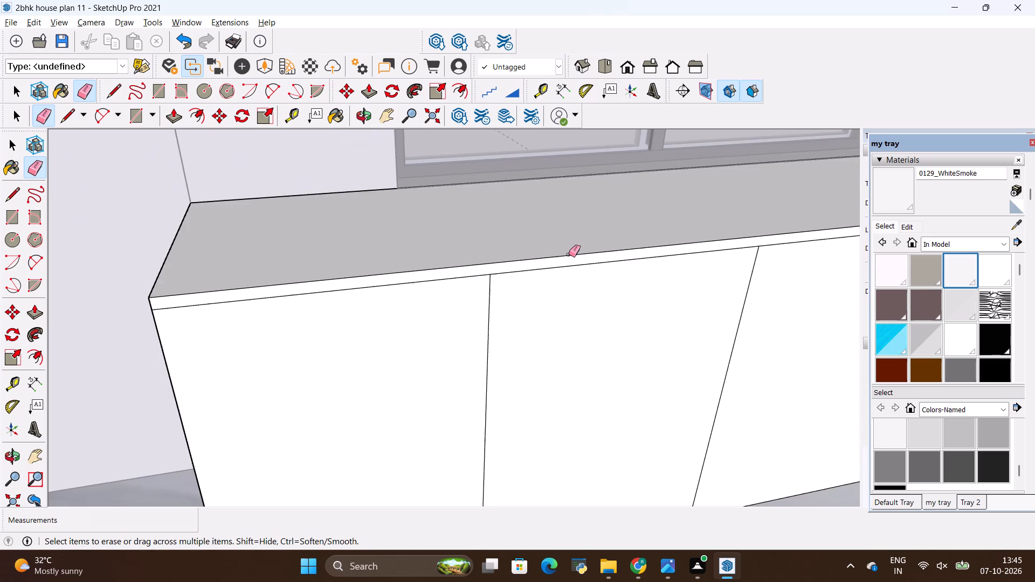
scroll(398, 293, "down", 16)
scroll(361, 309, "up", 1)
scroll(361, 309, "down", 1)
scroll(361, 308, "up", 2)
scroll(361, 307, "down", 6)
middle_click_drag(408, 186, 418, 263)
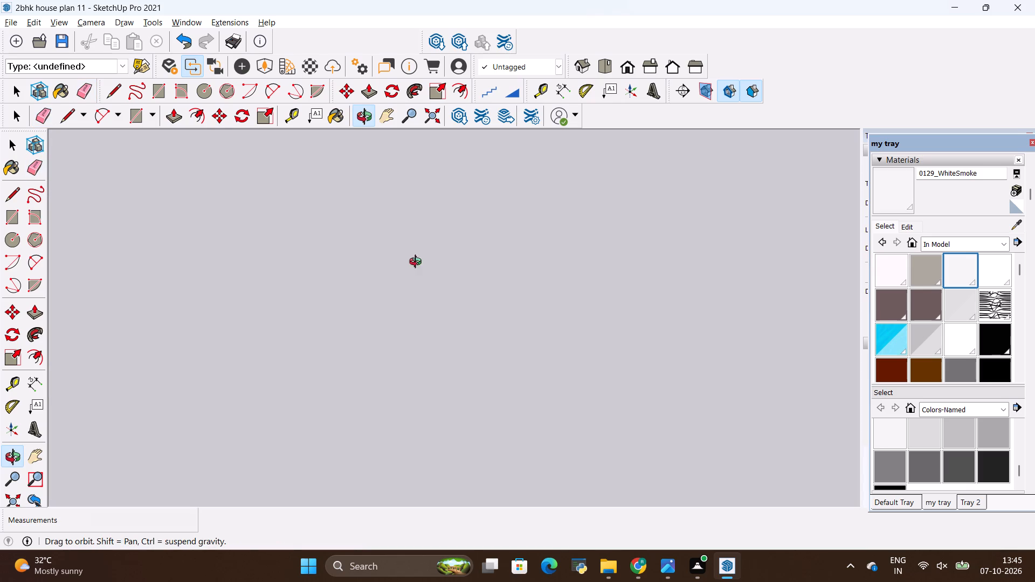
middle_click_drag(418, 263, 426, 324)
scroll(426, 323, "down", 13)
scroll(425, 311, "up", 2)
scroll(425, 307, "down", 16)
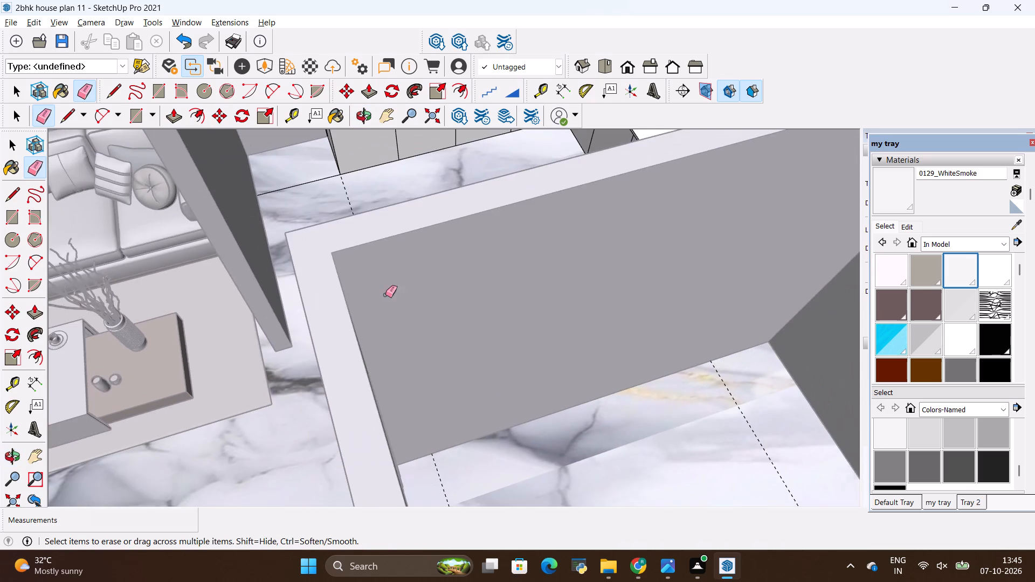
scroll(385, 295, "down", 2)
scroll(325, 291, "down", 12)
scroll(420, 280, "down", 12)
middle_click_drag(512, 328, 561, 185)
scroll(499, 183, "up", 16)
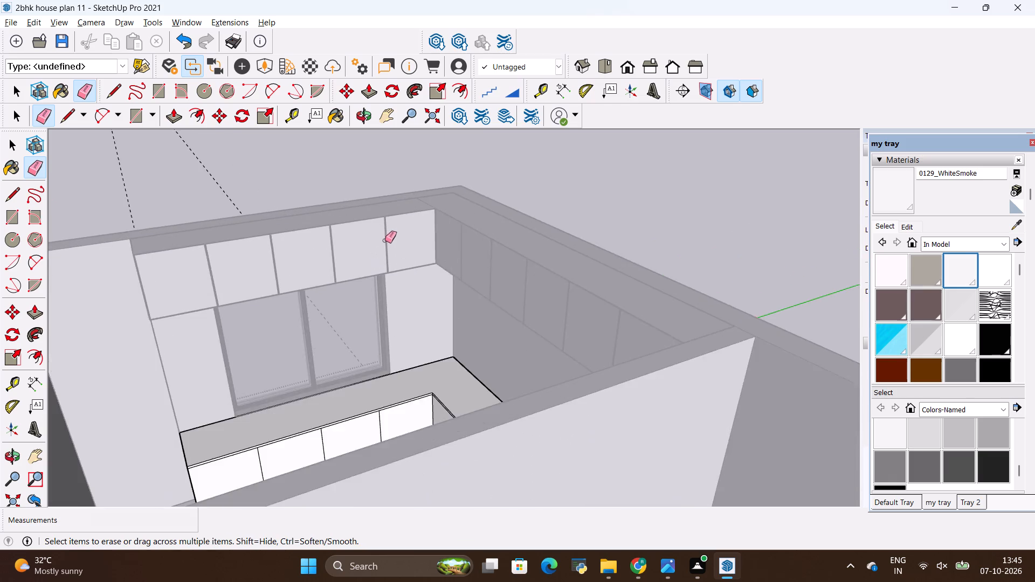
scroll(385, 240, "up", 5)
scroll(301, 262, "down", 5)
middle_click_drag(296, 421, 295, 460)
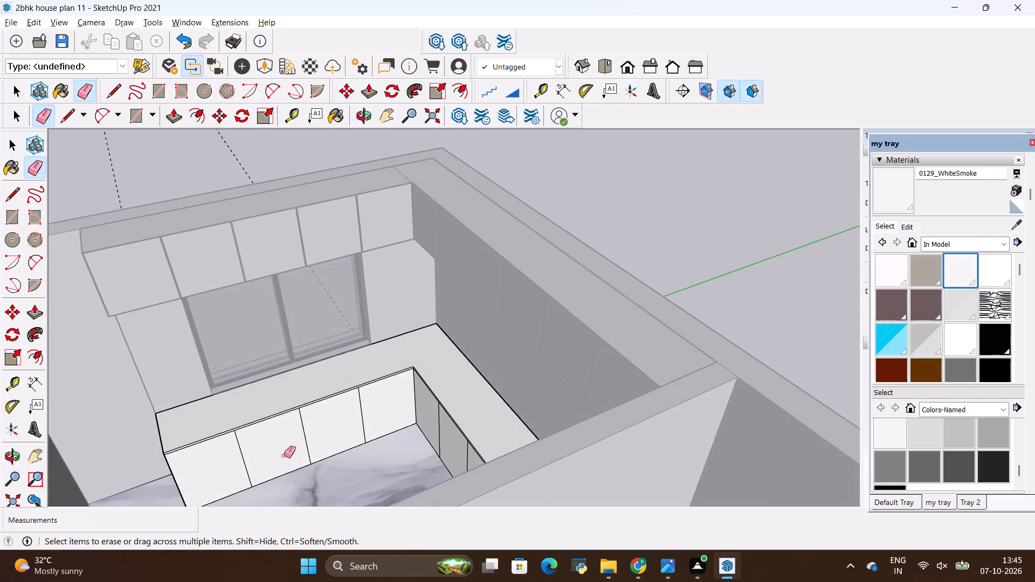
scroll(262, 466, "up", 6)
scroll(448, 234, "down", 6)
middle_click_drag(501, 256, 457, 324)
scroll(457, 322, "down", 11)
scroll(513, 215, "up", 4)
scroll(481, 261, "up", 6)
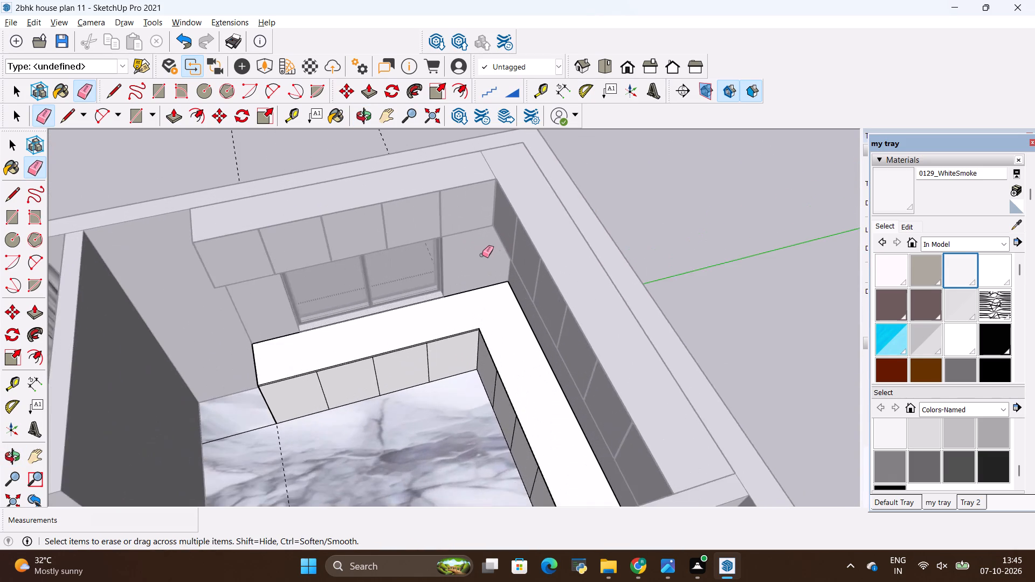
scroll(482, 255, "up", 2)
middle_click_drag(481, 308, 485, 259)
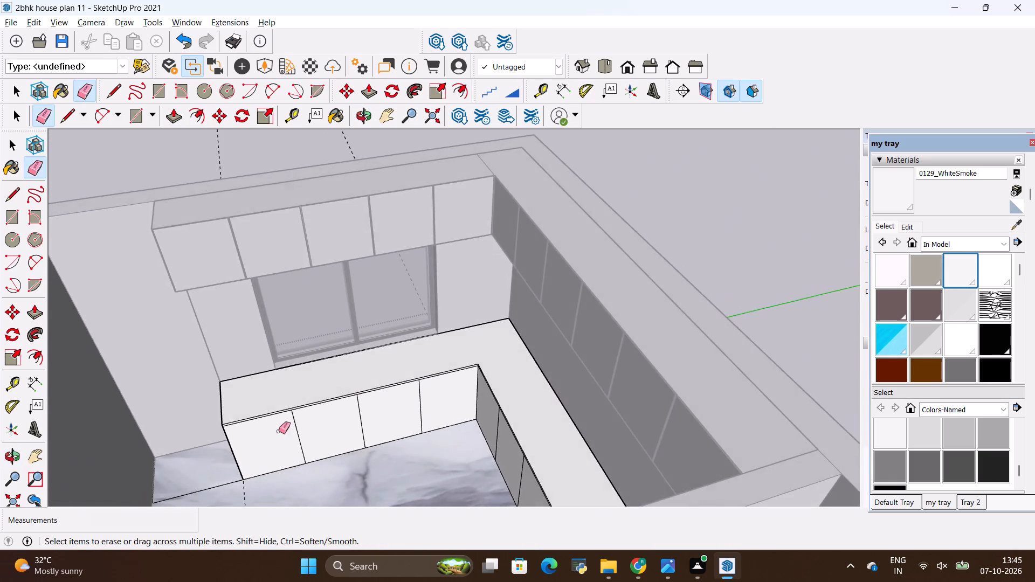
scroll(278, 433, "up", 8)
scroll(384, 289, "down", 6)
middle_click_drag(412, 354, 458, 187)
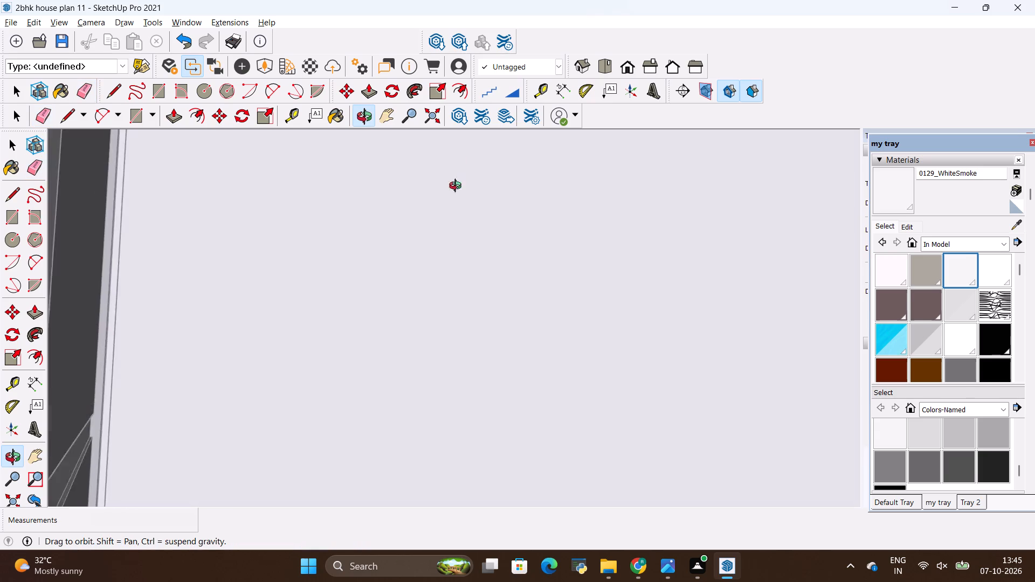
middle_click_drag(458, 187, 557, 272)
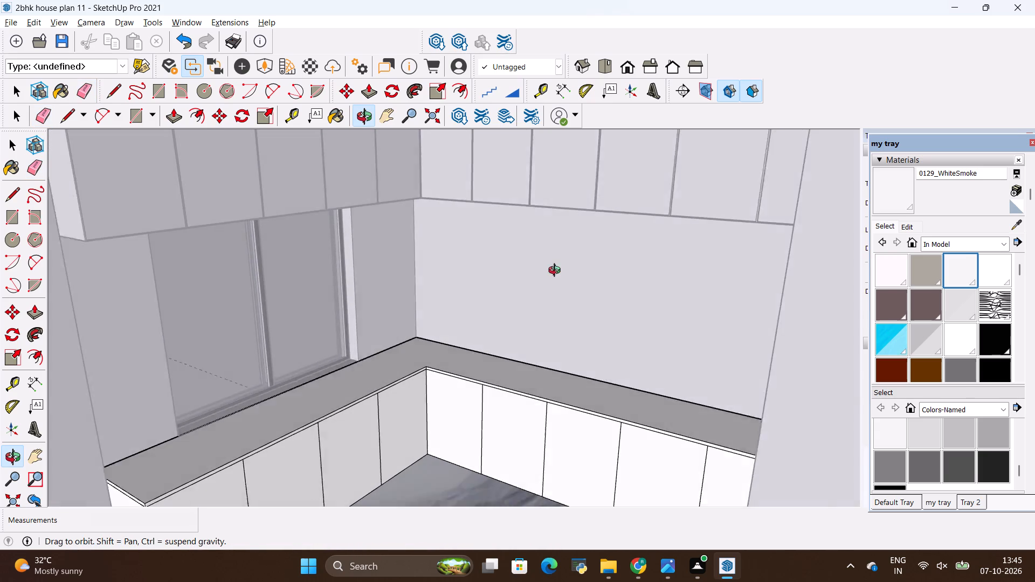
middle_click_drag(557, 272, 555, 278)
scroll(510, 257, "down", 3)
scroll(424, 385, "up", 4)
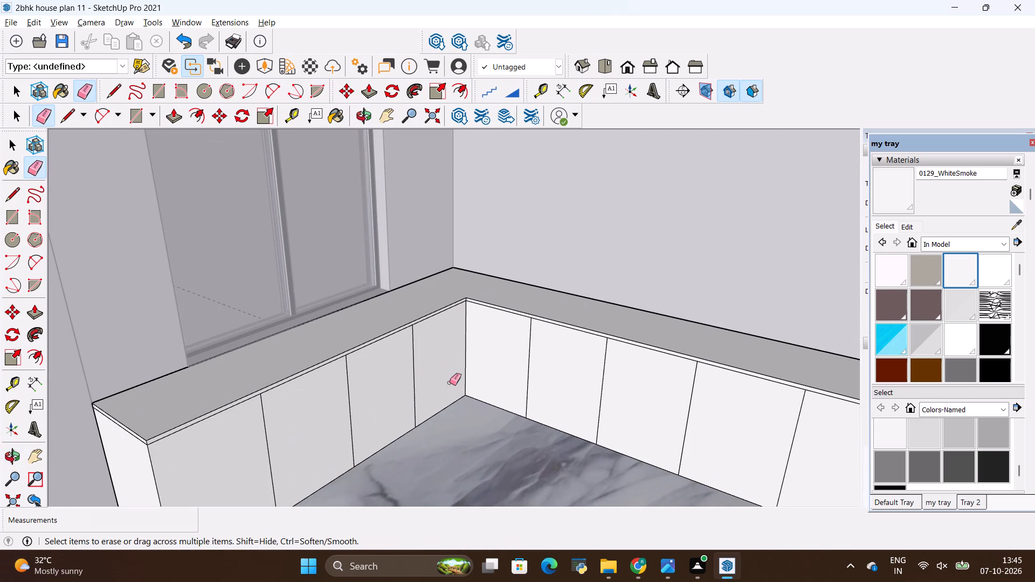
scroll(542, 357, "down", 6)
middle_click_drag(484, 304, 588, 413)
scroll(636, 320, "down", 7)
scroll(698, 253, "up", 13)
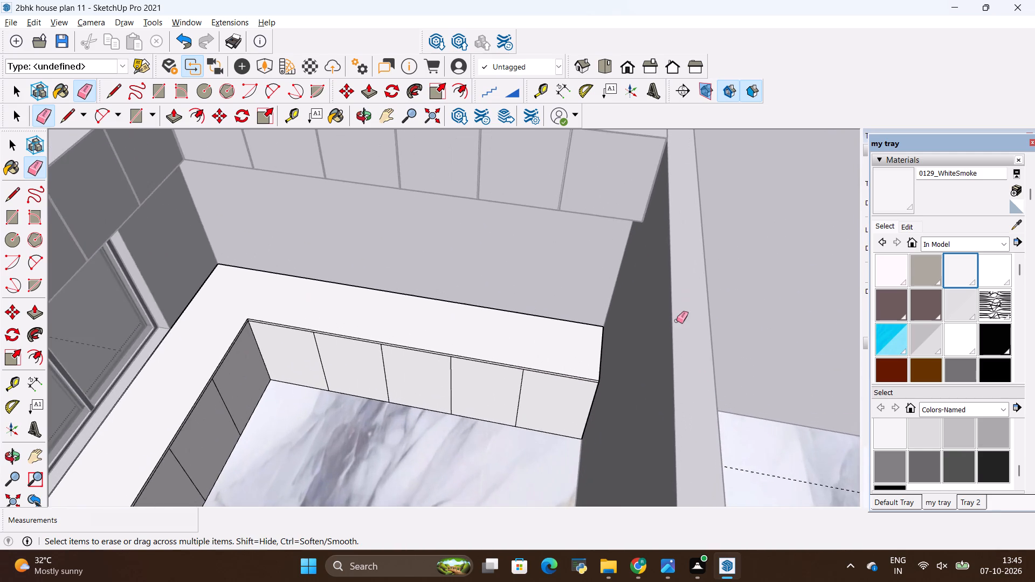
Offset the outline of the end front panel, farthest from the corner on the run without the window, inward by 0.2".
scroll(677, 321, "up", 1)
middle_click_drag(677, 321, 692, 161)
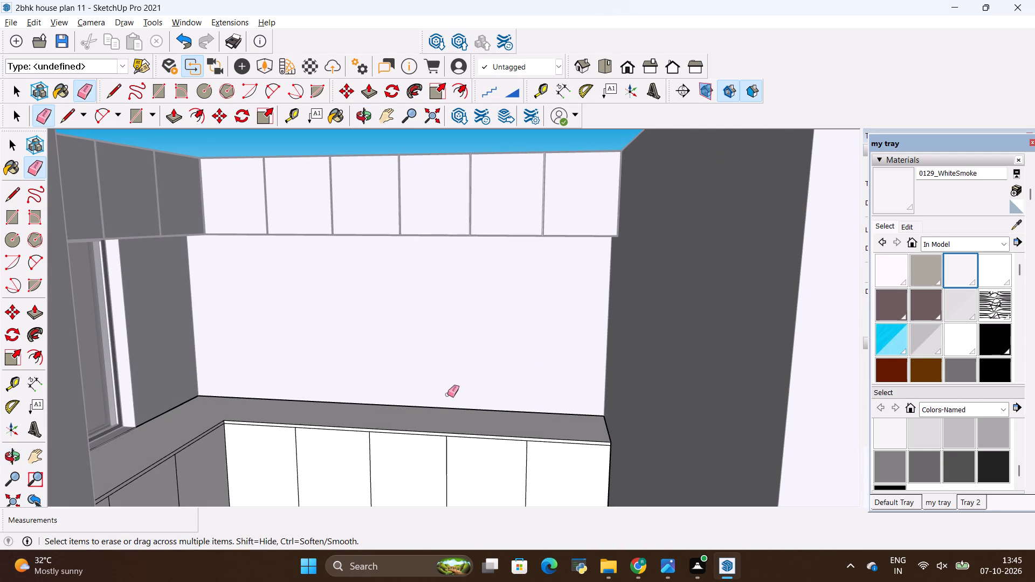
middle_click_drag(439, 452, 410, 350, "shift")
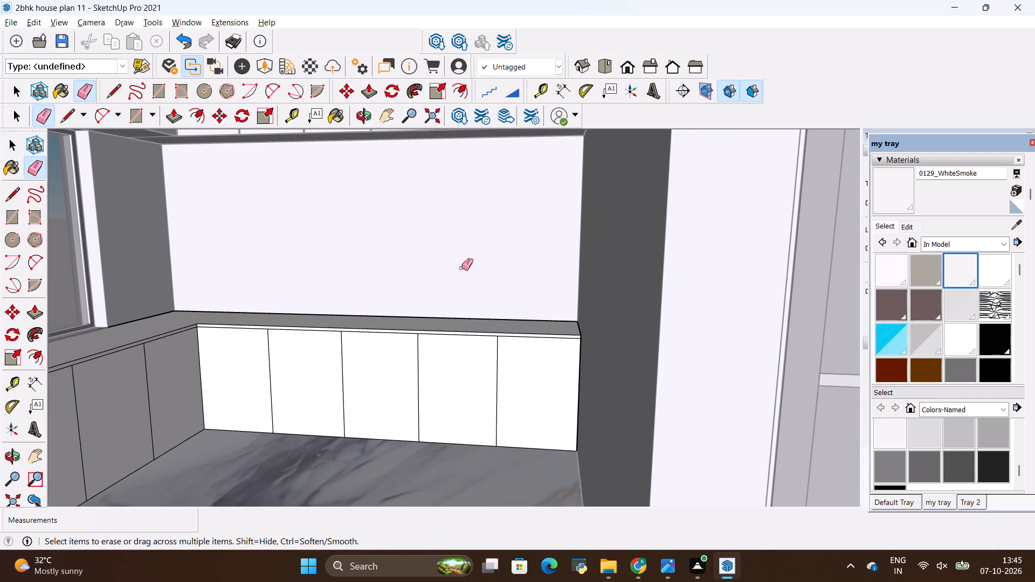
scroll(464, 267, "up", 3)
scroll(528, 317, "down", 2)
scroll(529, 429, "up", 5)
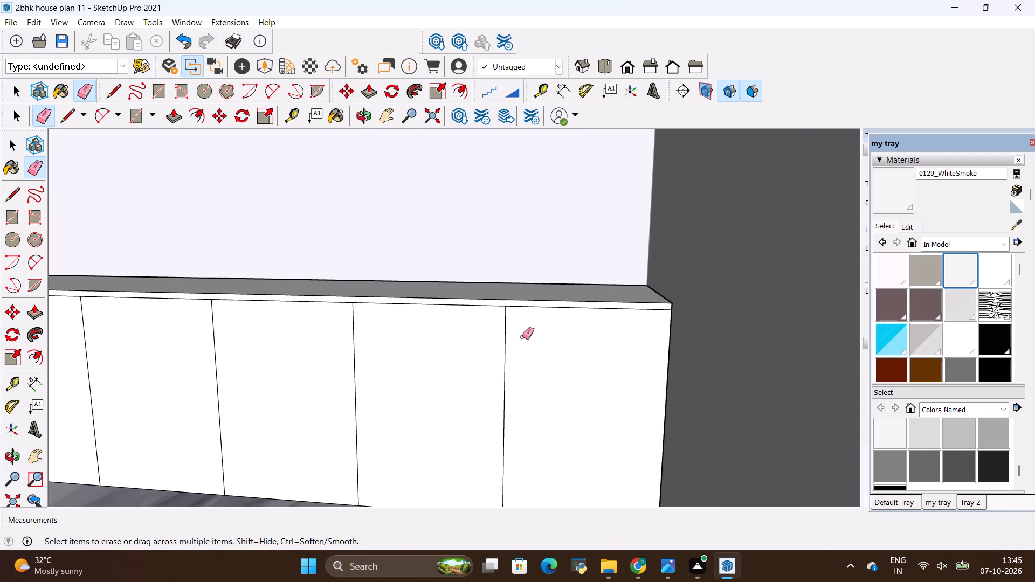
scroll(508, 317, "up", 12)
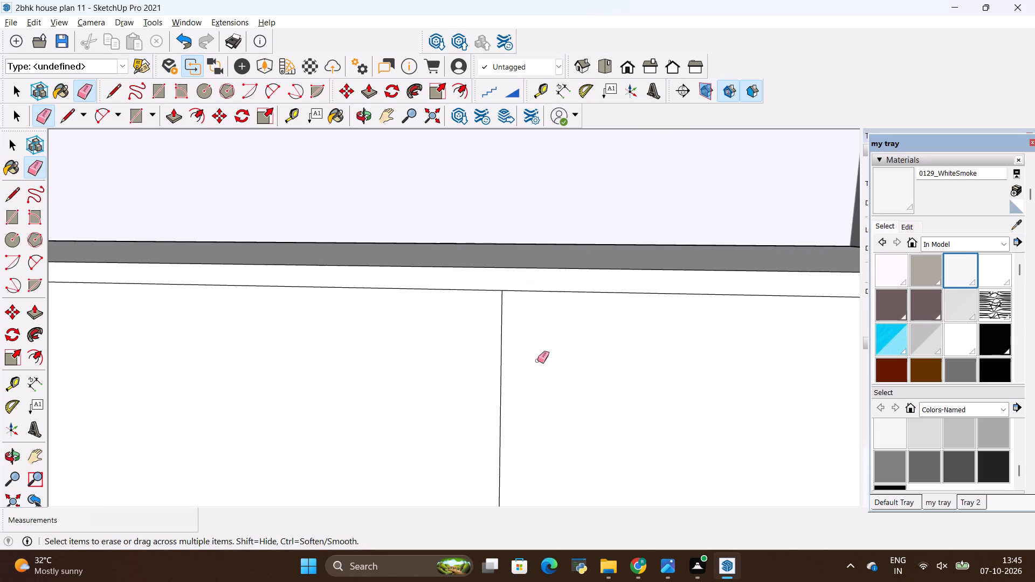
key("space")
left_click(464, 369)
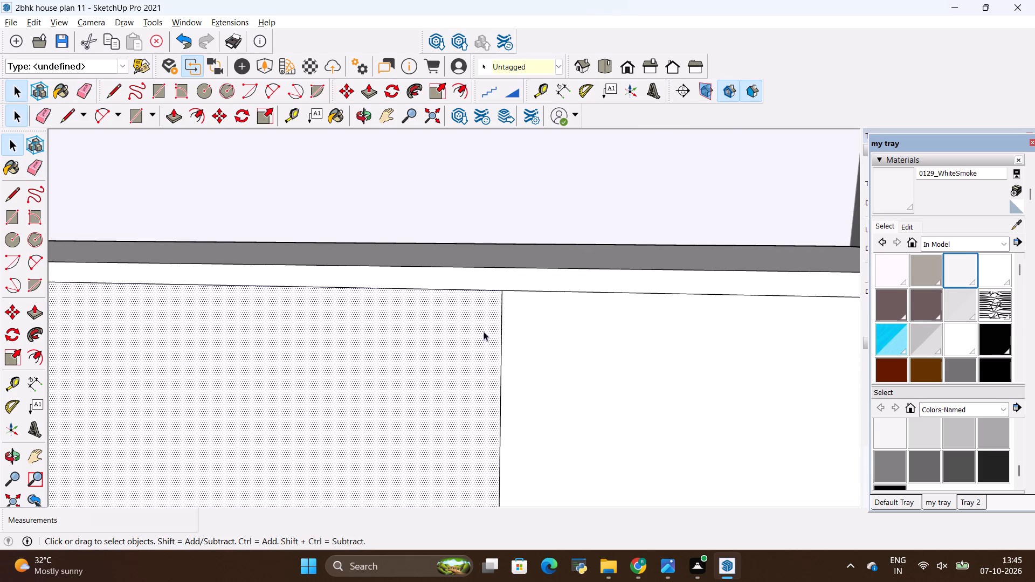
left_click(590, 370)
left_click(460, 84)
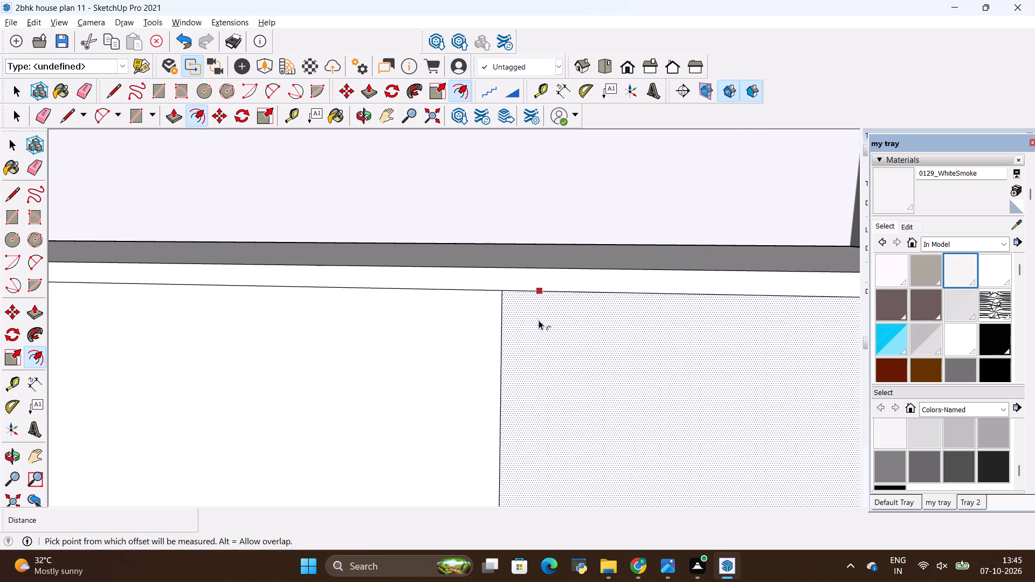
left_click(542, 322)
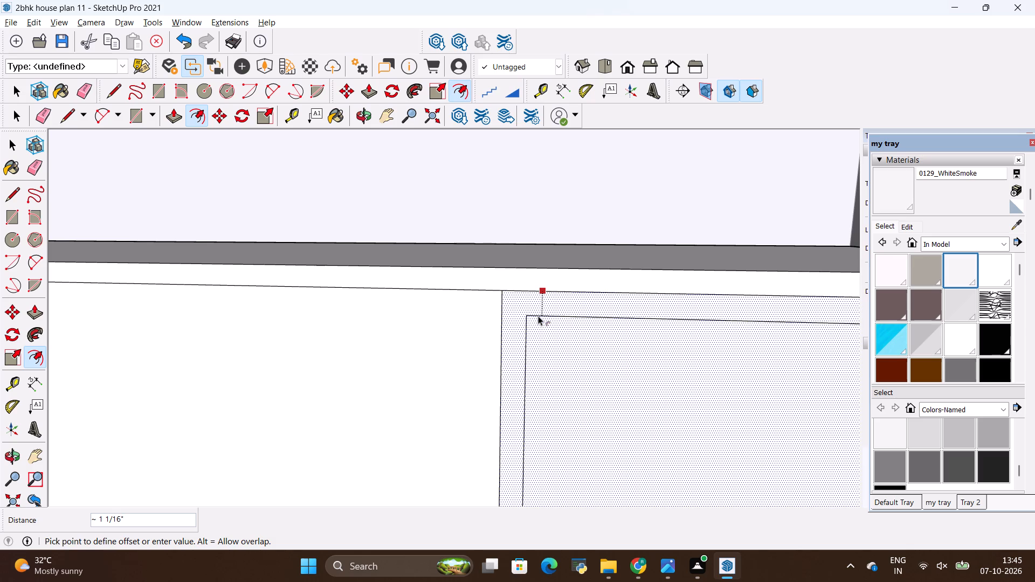
key("BackSpace")
key("period")
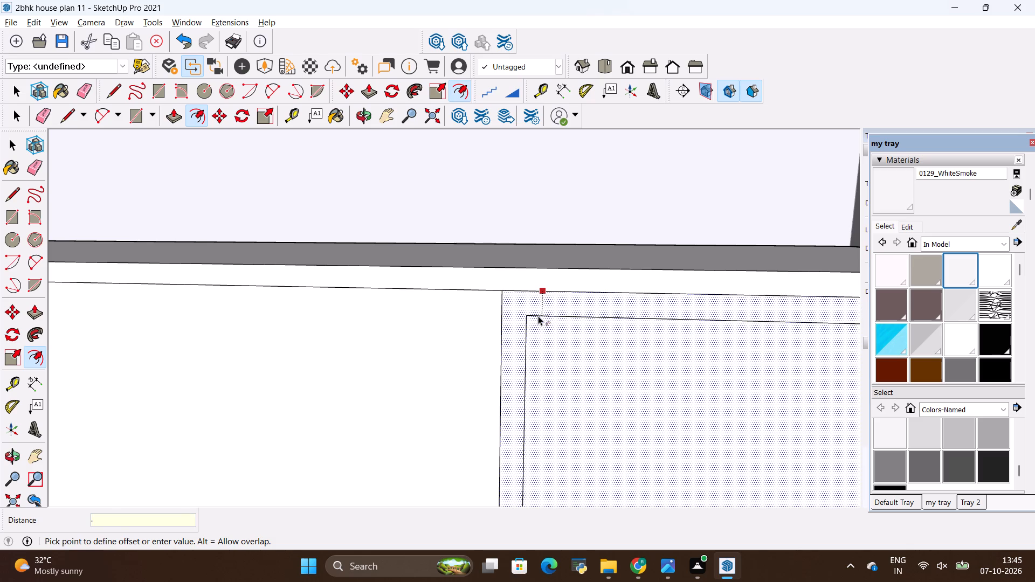
key("2")
key("shift+quotedbl")
key("Return")
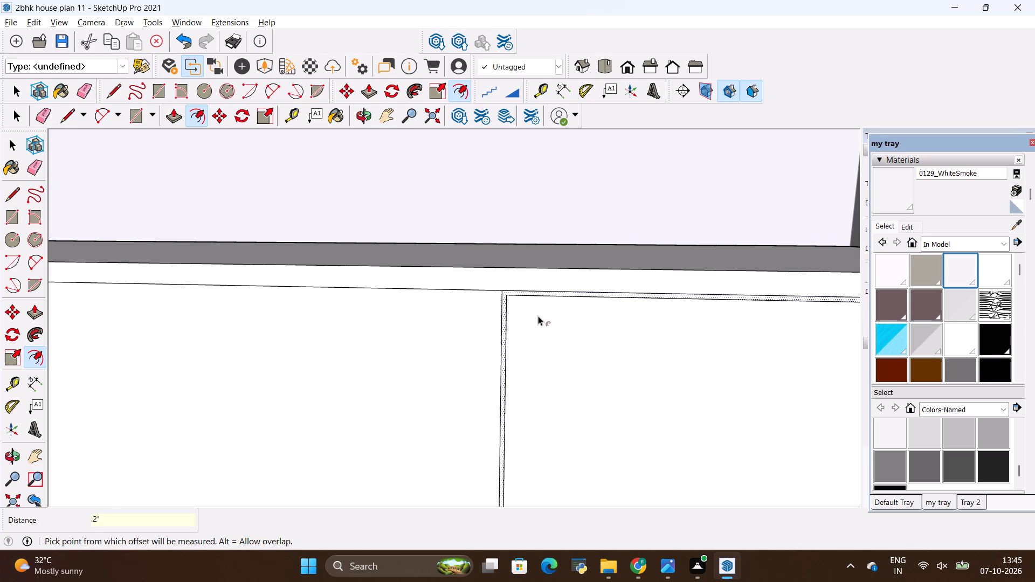
left_click(441, 366)
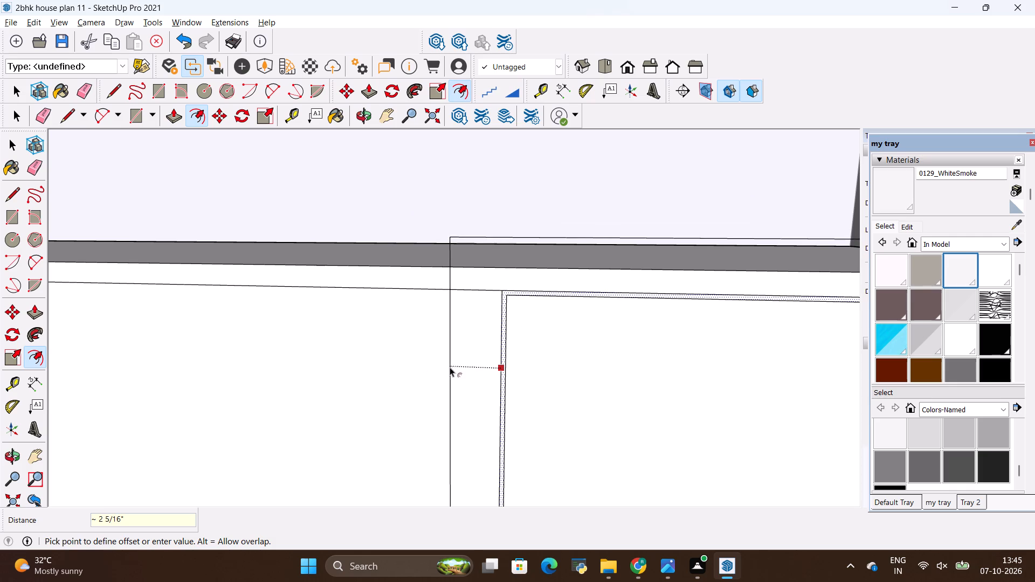
key("Escape")
Offset the outline of the second front panel from that end inward by 0.2".
key("space")
left_click(399, 379)
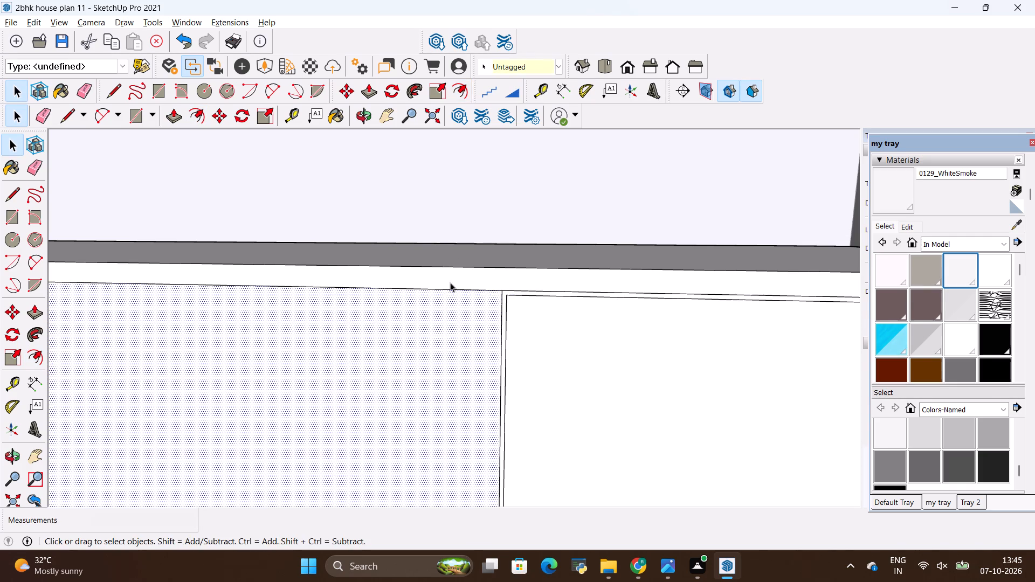
left_click(460, 96)
left_click(426, 363)
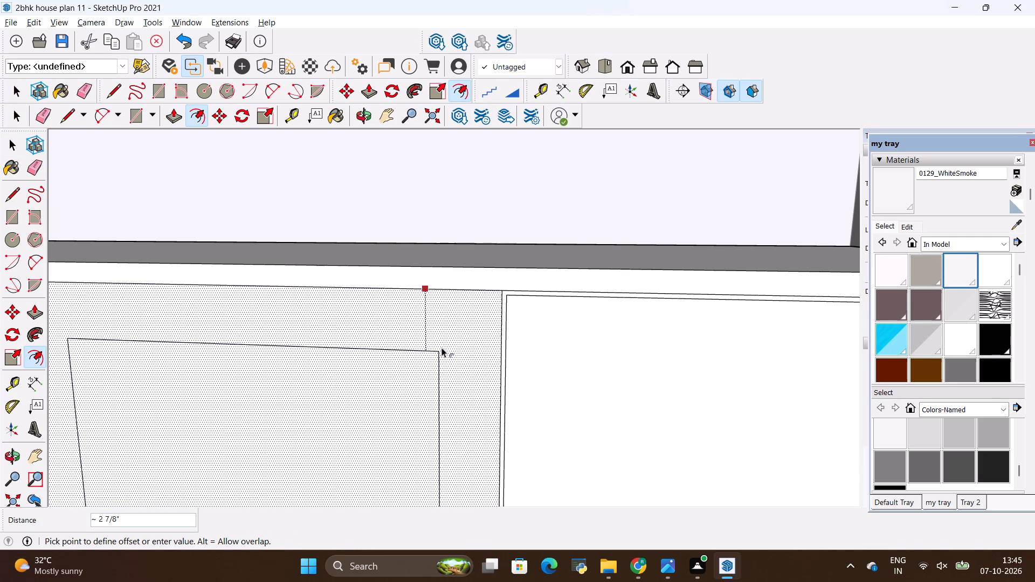
key("BackSpace")
type(".2\"")
key("Return")
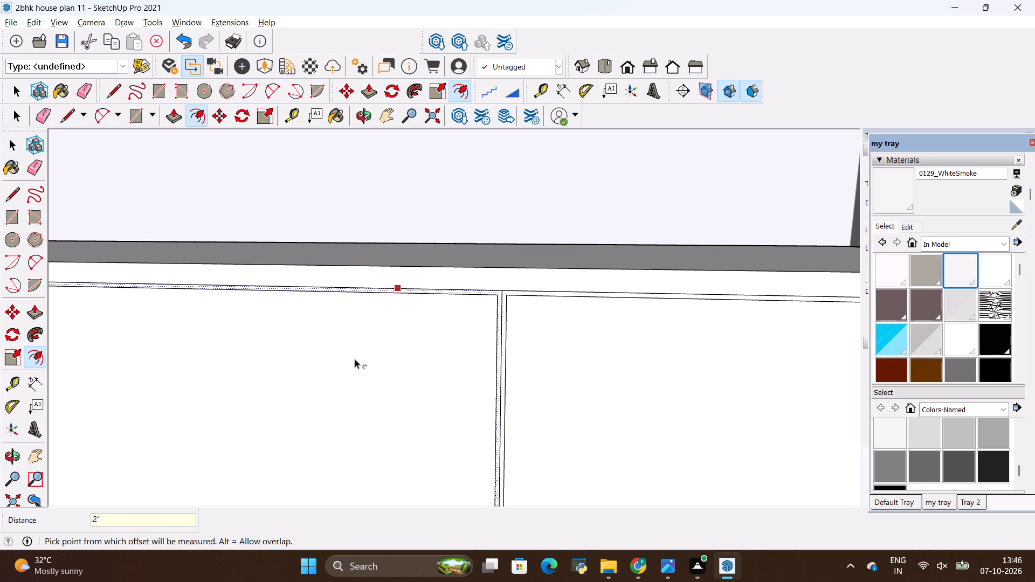
Offset the outline of the middle front panel on the same run inward by 0.2".
middle_click_drag(282, 356, 841, 330, "shift")
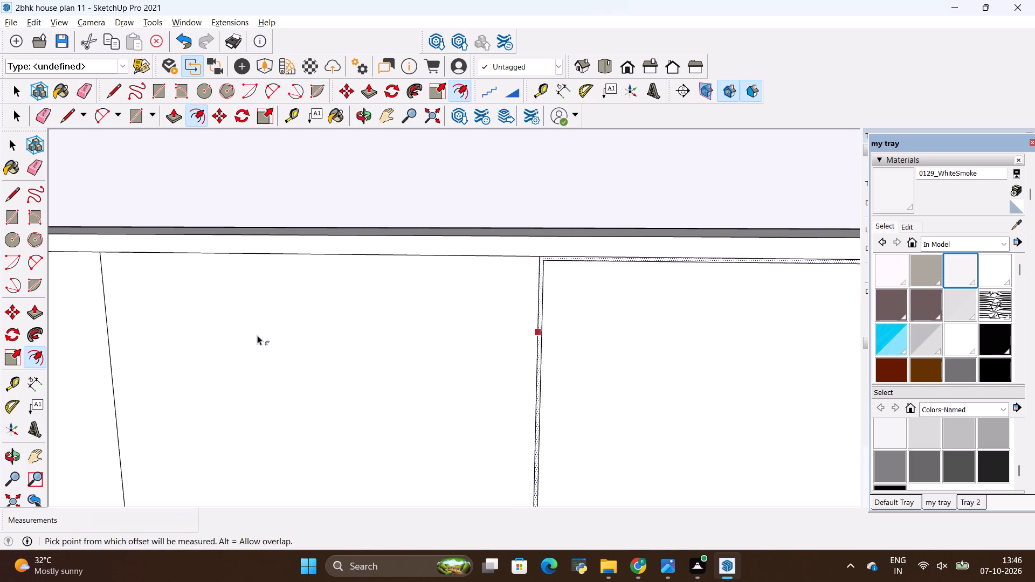
key("space")
left_click(258, 338)
left_click(453, 95)
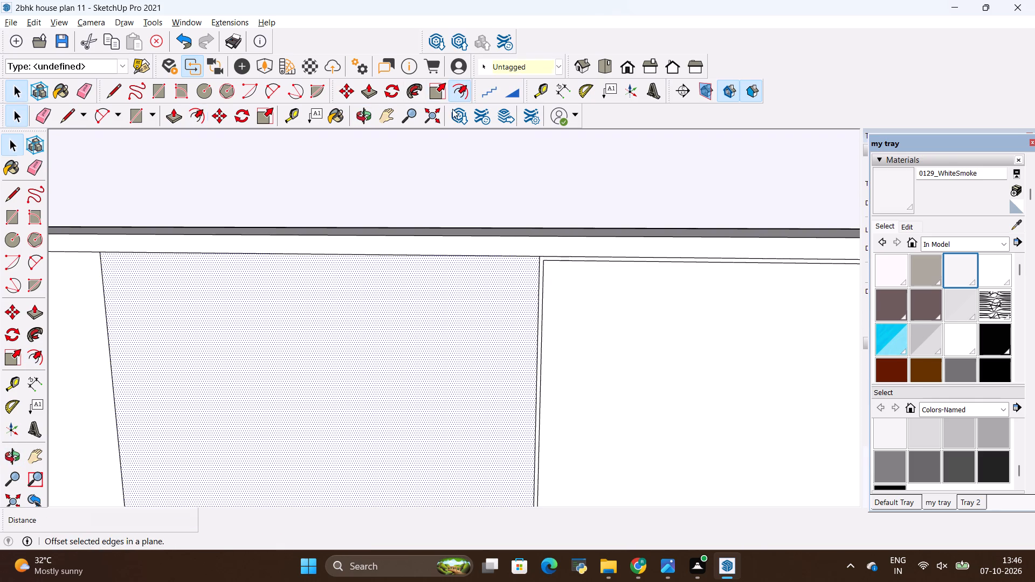
left_click(456, 288)
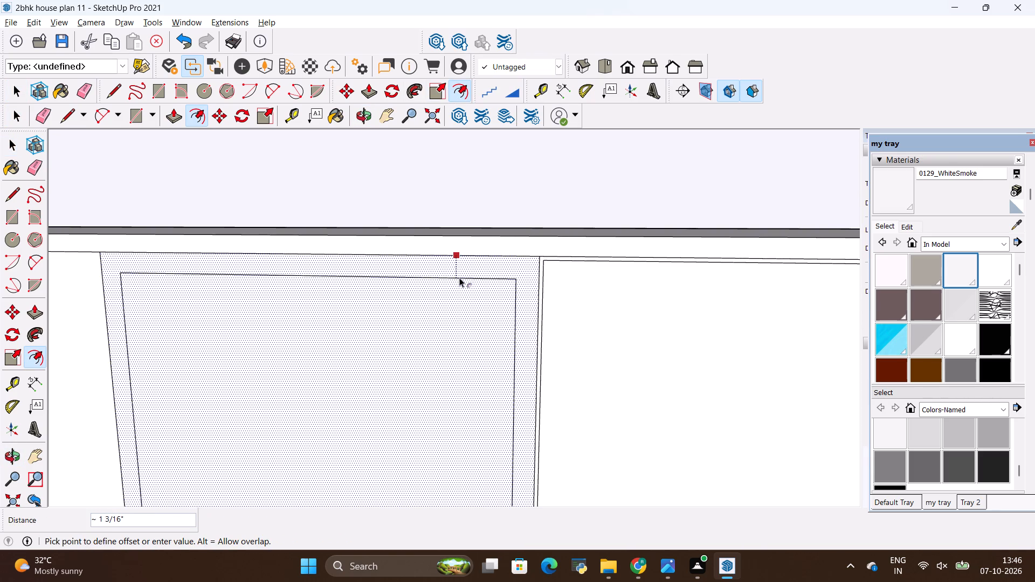
key("BackSpace")
type(".2\"")
key("Return")
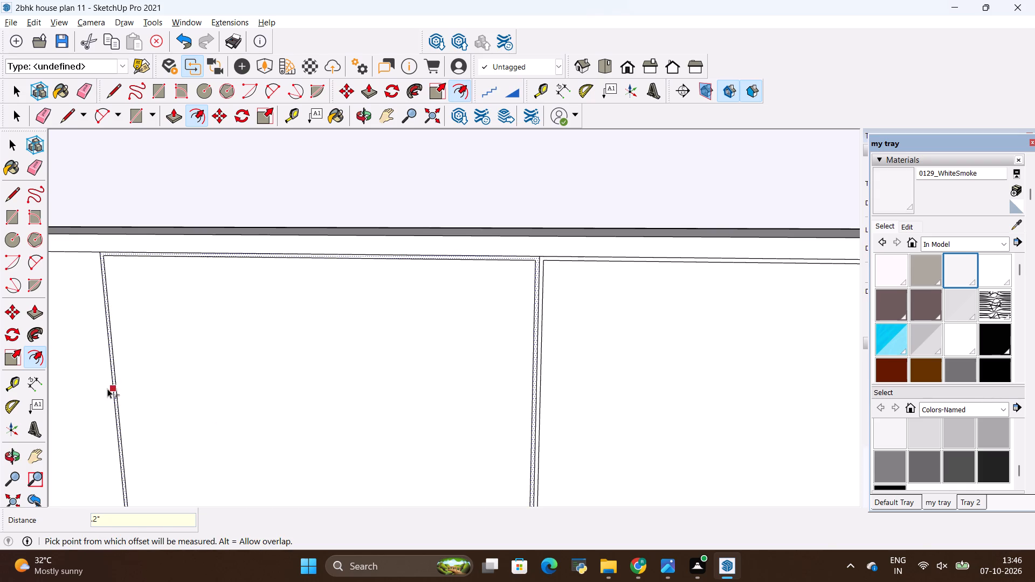
Offset the outline of the fourth front panel, one short of the inner corner, inward by 0.2".
middle_click_drag(108, 389, 647, 364, "shift")
key("space")
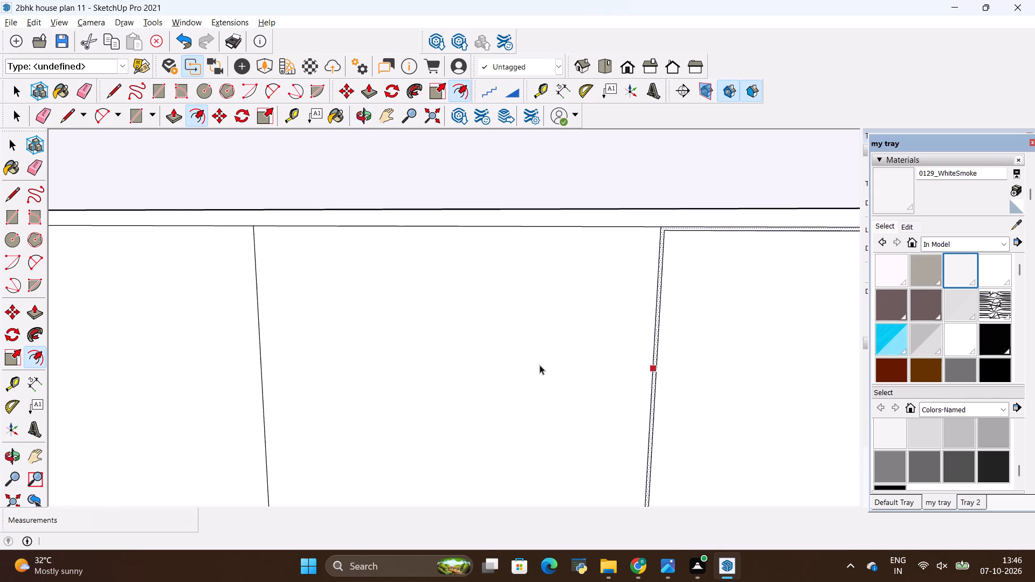
left_click(537, 363)
left_click(463, 95)
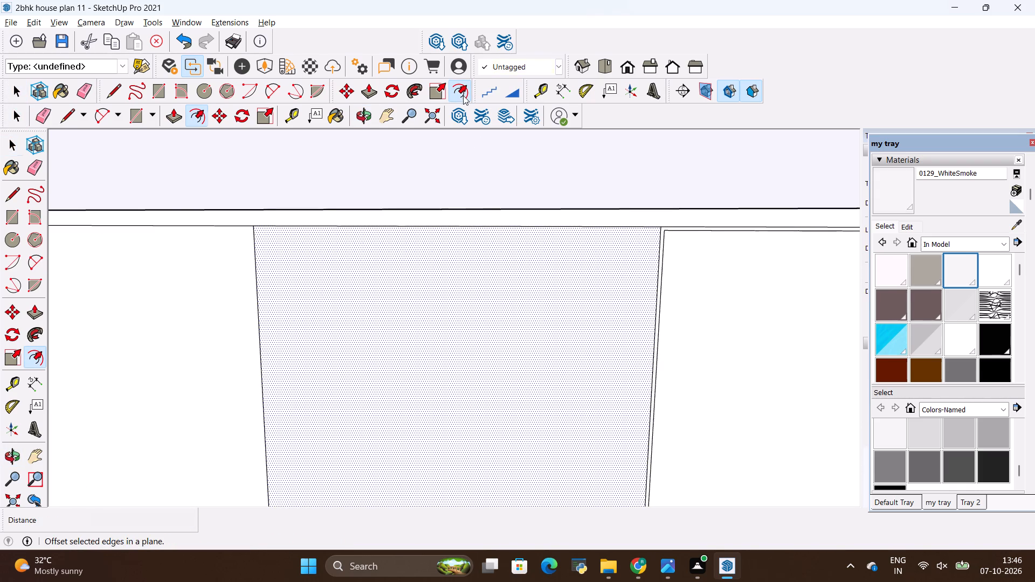
left_click(484, 309)
key("BackSpace")
type(".2\"")
key("Return")
scroll(505, 279, "down", 5)
key("space")
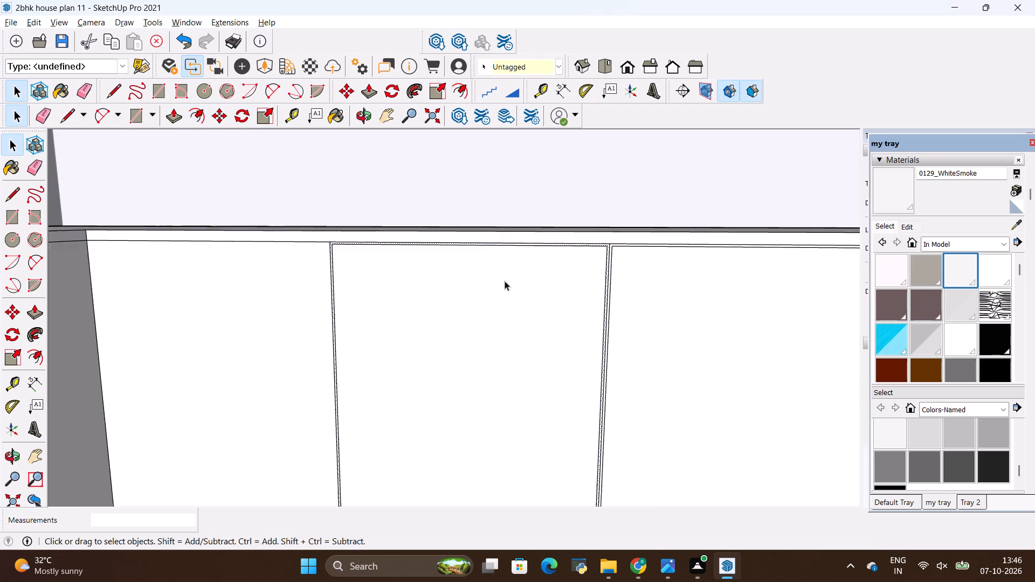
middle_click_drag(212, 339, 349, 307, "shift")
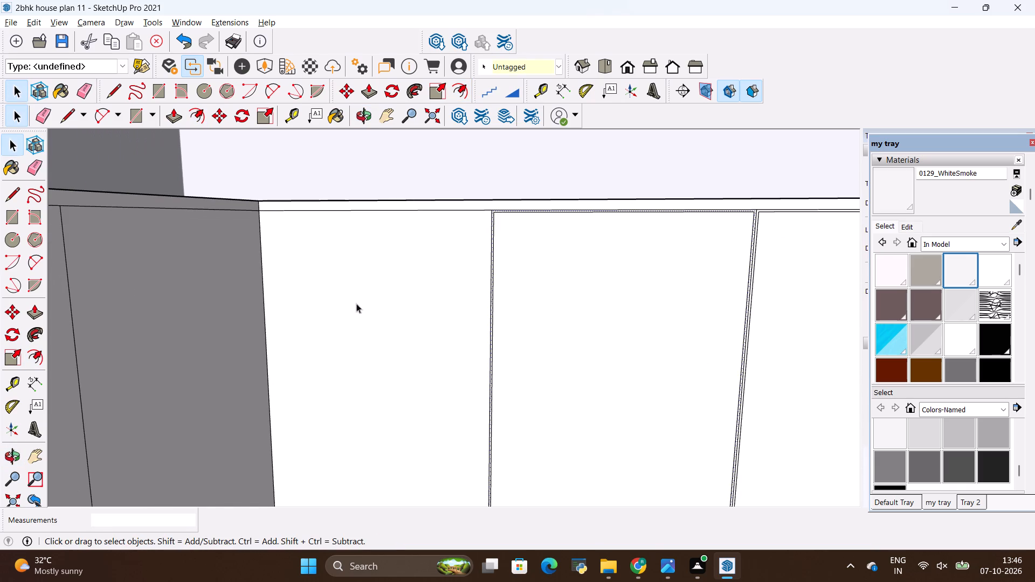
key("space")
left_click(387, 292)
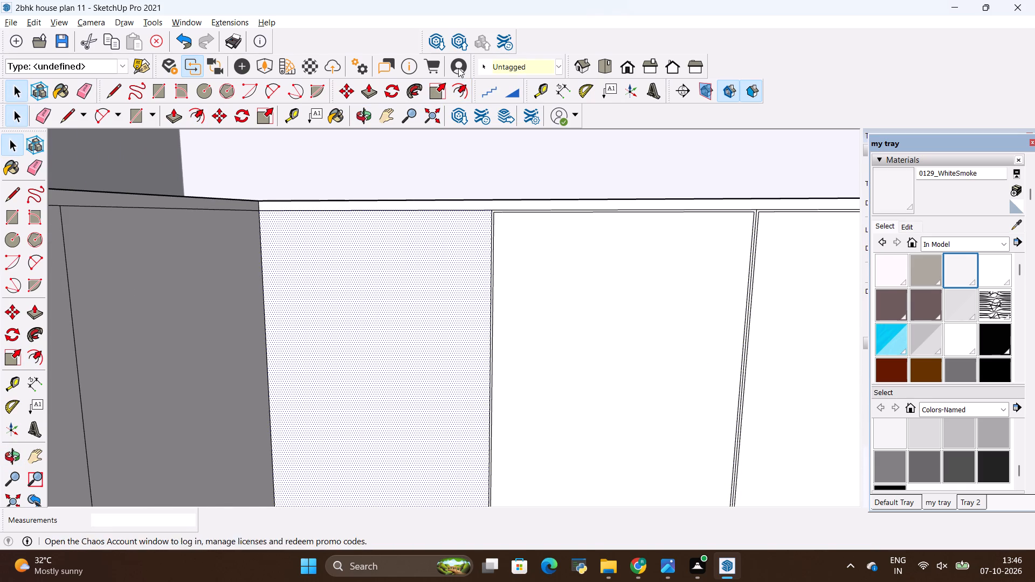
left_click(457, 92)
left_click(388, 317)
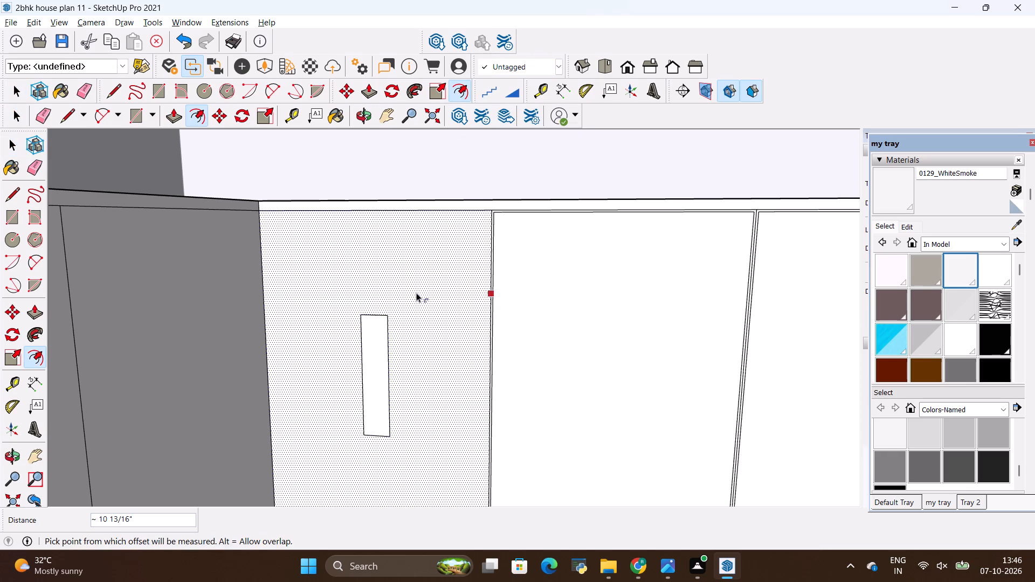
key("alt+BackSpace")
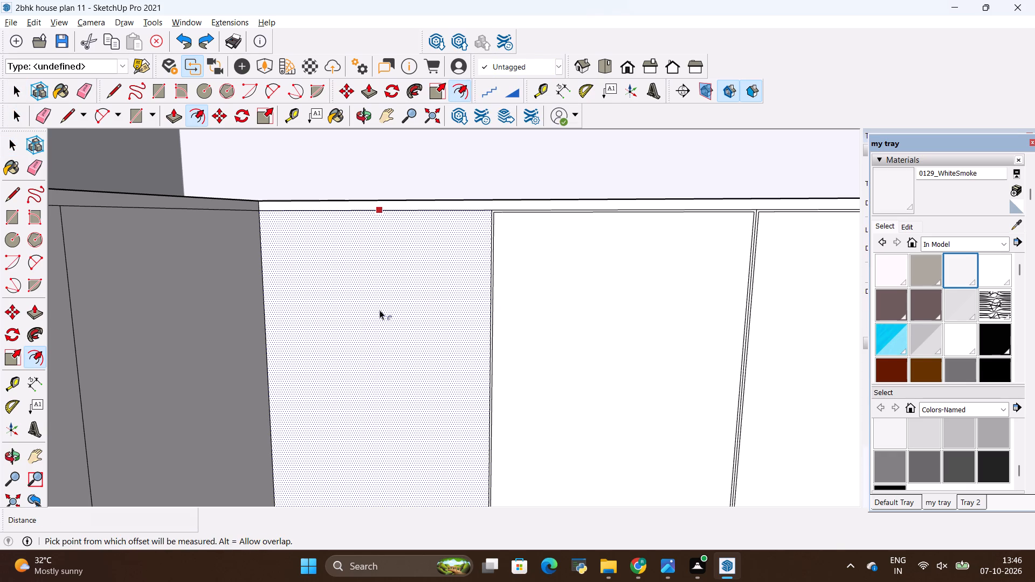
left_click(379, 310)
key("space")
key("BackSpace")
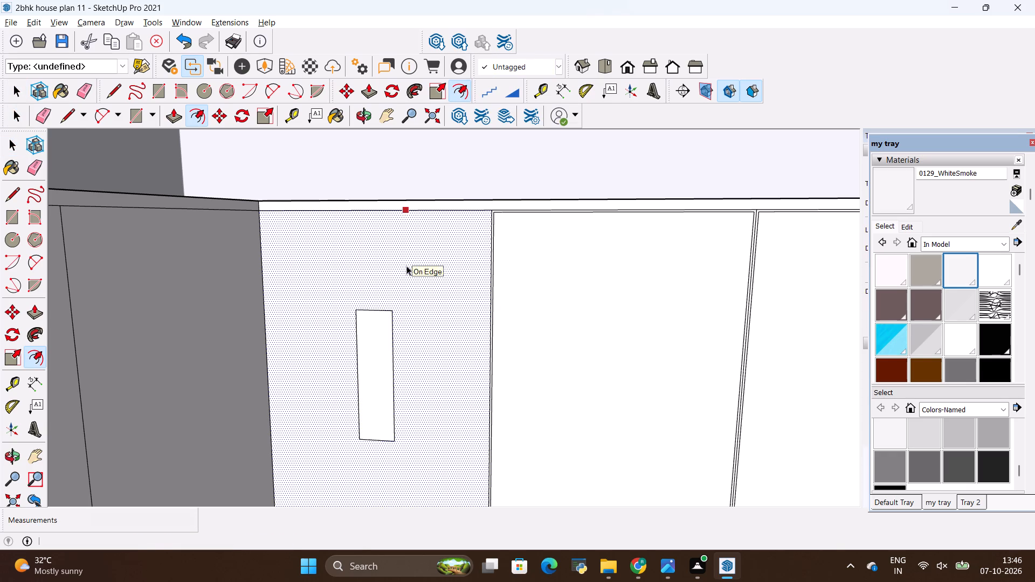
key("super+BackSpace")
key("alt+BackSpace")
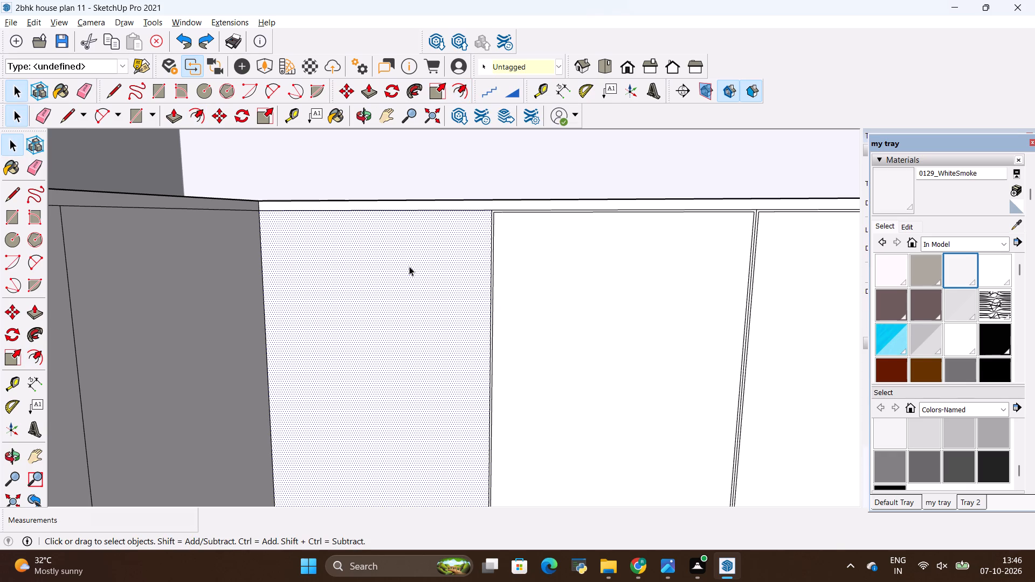
Offset the outline of the front panel at the inner corner, on the run without the window, inward by 0.2".
key("space")
left_click(409, 270)
left_click(457, 85)
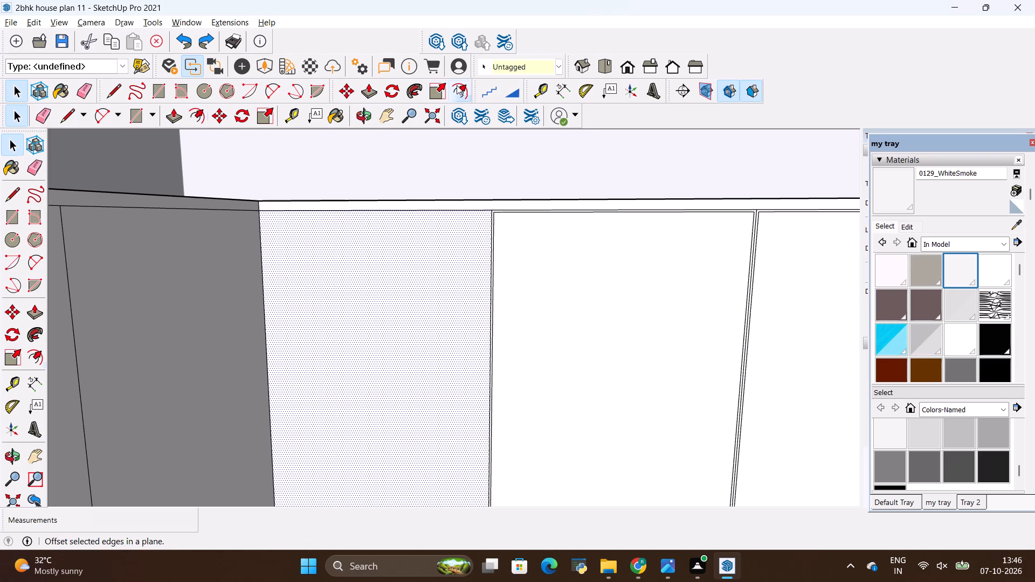
left_click(419, 252)
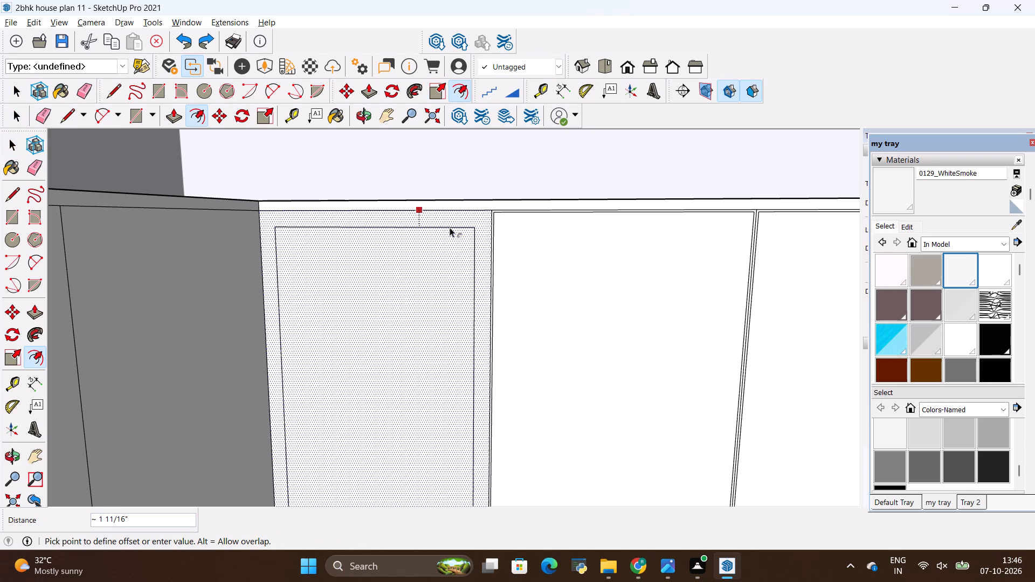
key("BackSpace")
type(".2")
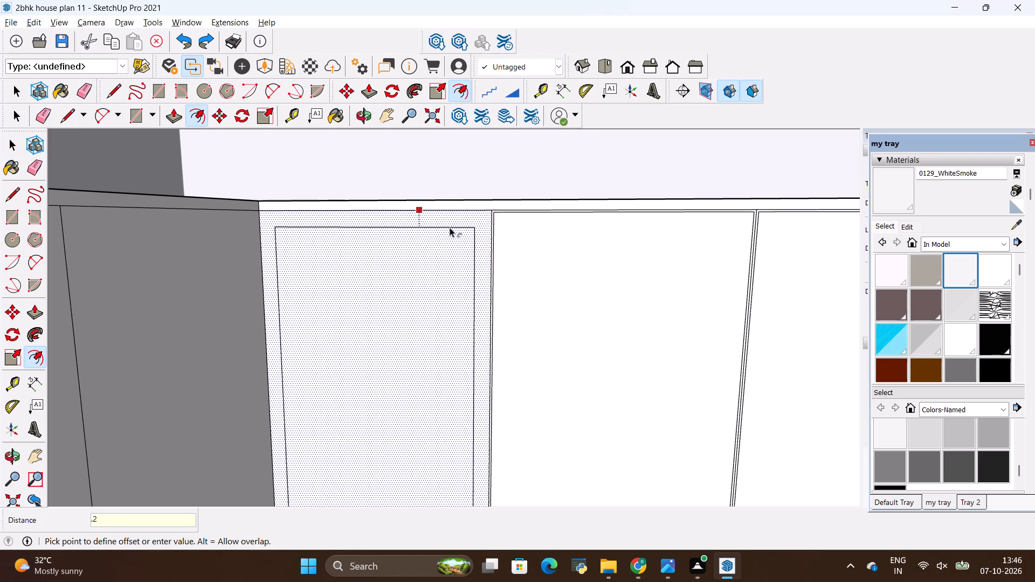
key("shift+quotedbl")
key("Return")
Examine the inset outlines on the run's five front panels and the adjoining run below the window, from eye level and above.
scroll(473, 240, "down", 2)
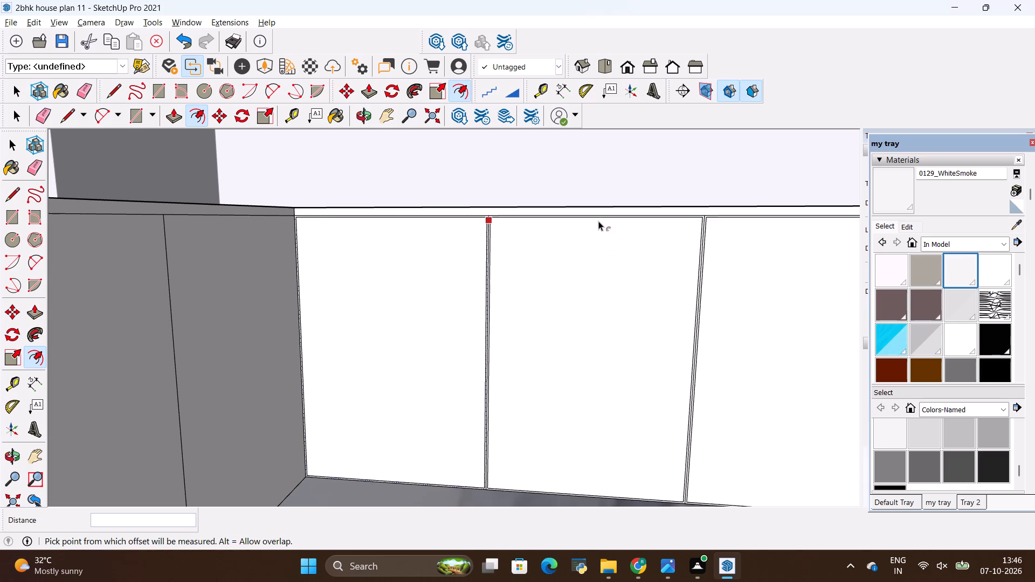
scroll(598, 221, "down", 1)
scroll(535, 244, "down", 3)
middle_click_drag(586, 271, 586, 272)
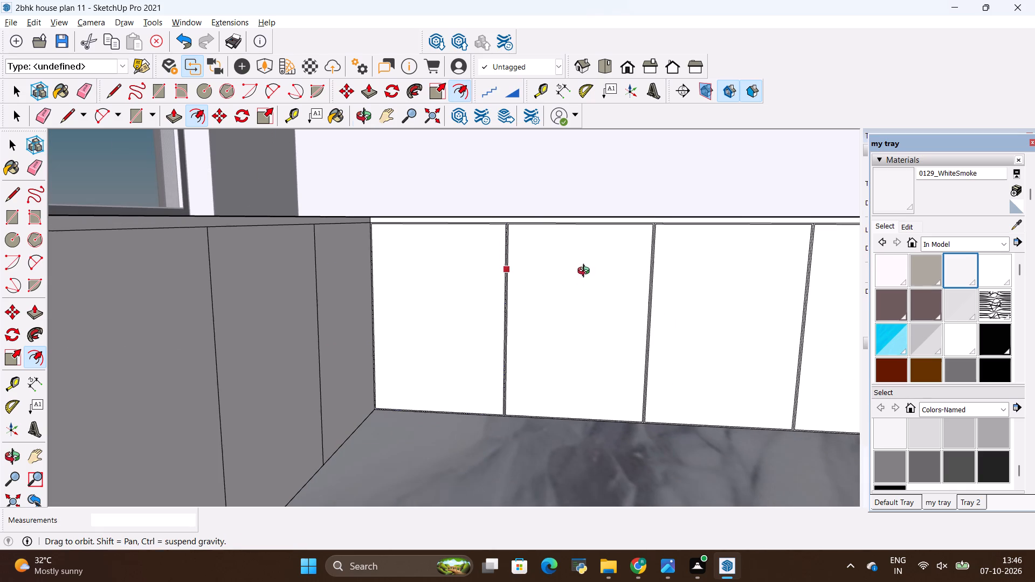
middle_click_drag(586, 272, 514, 252)
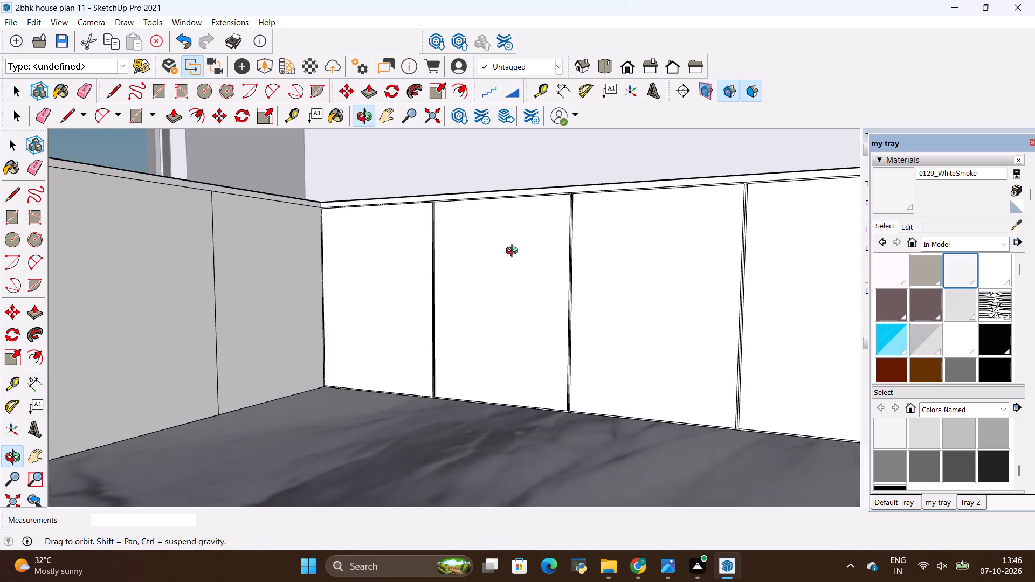
middle_click_drag(514, 252, 515, 269)
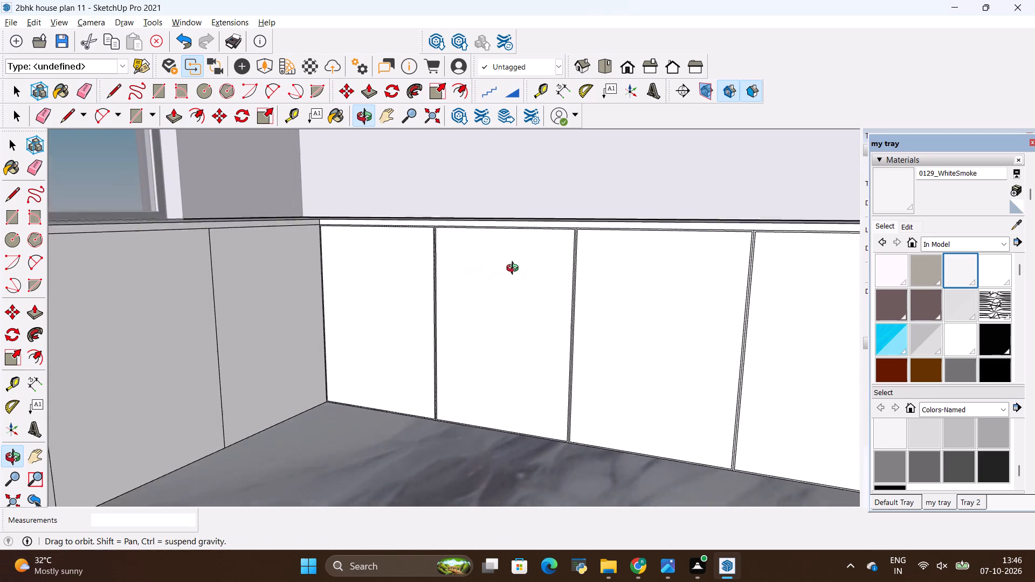
middle_click_drag(515, 269, 515, 268)
middle_click(515, 268)
scroll(515, 268, "up", 1)
scroll(515, 268, "down", 5)
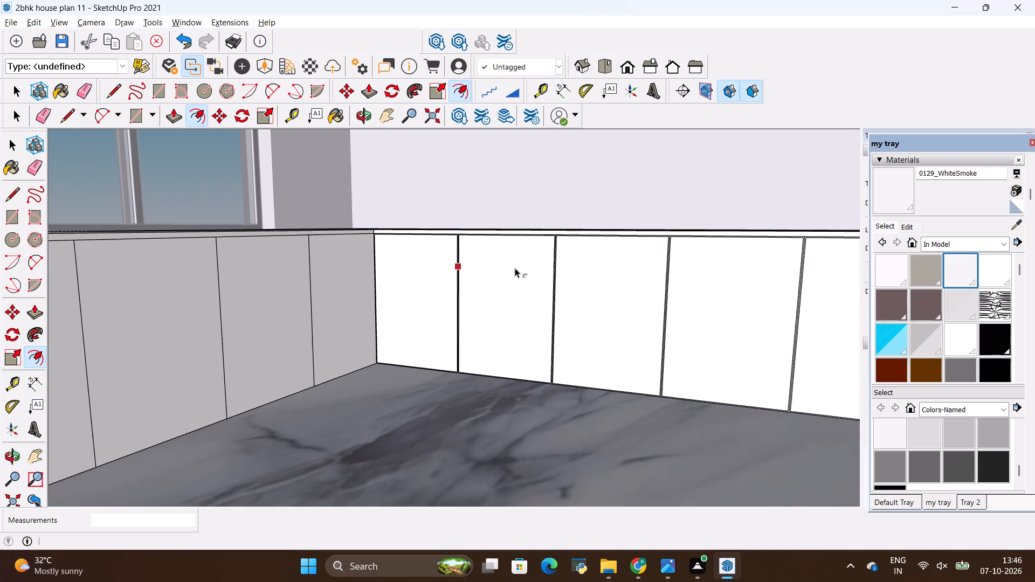
middle_click_drag(514, 268, 491, 364)
scroll(489, 362, "up", 1)
scroll(489, 362, "down", 6)
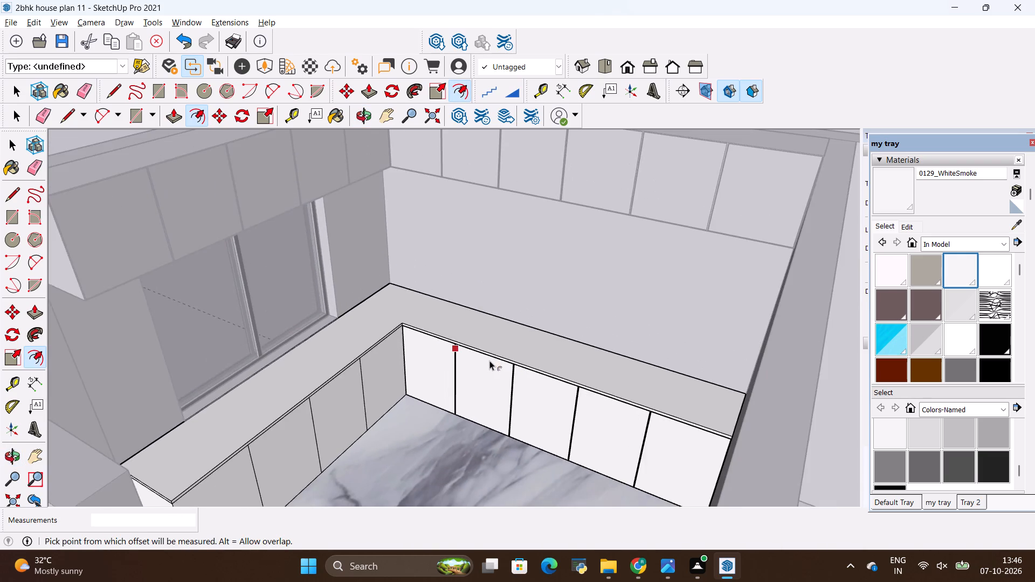
Offset the outline of the base unit's front panel at the inner corner, on the run below the window, inward by 0.2".
scroll(489, 360, "down", 6)
middle_click_drag(523, 356, 306, 356)
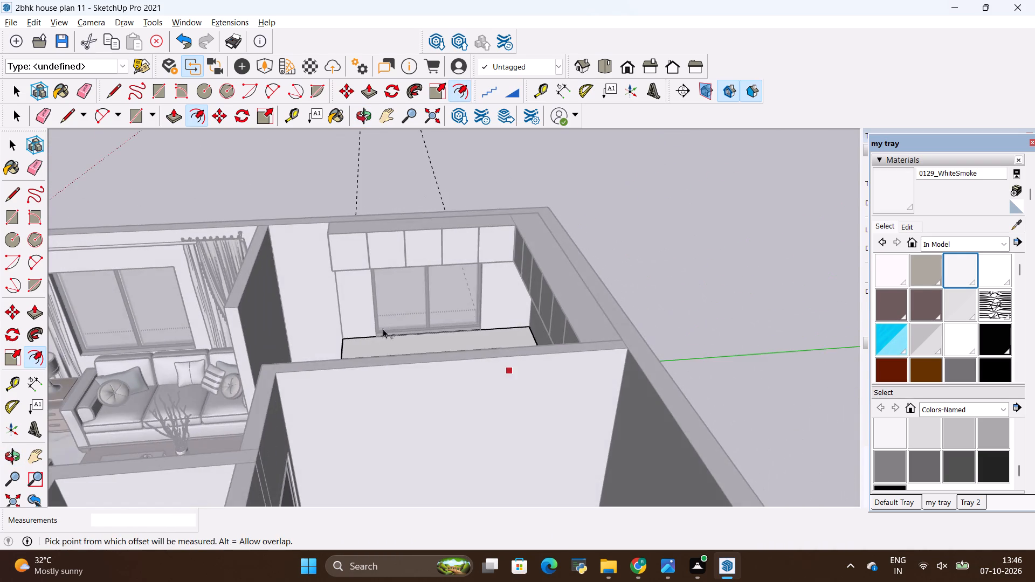
scroll(389, 327, "up", 16)
scroll(401, 335, "down", 6)
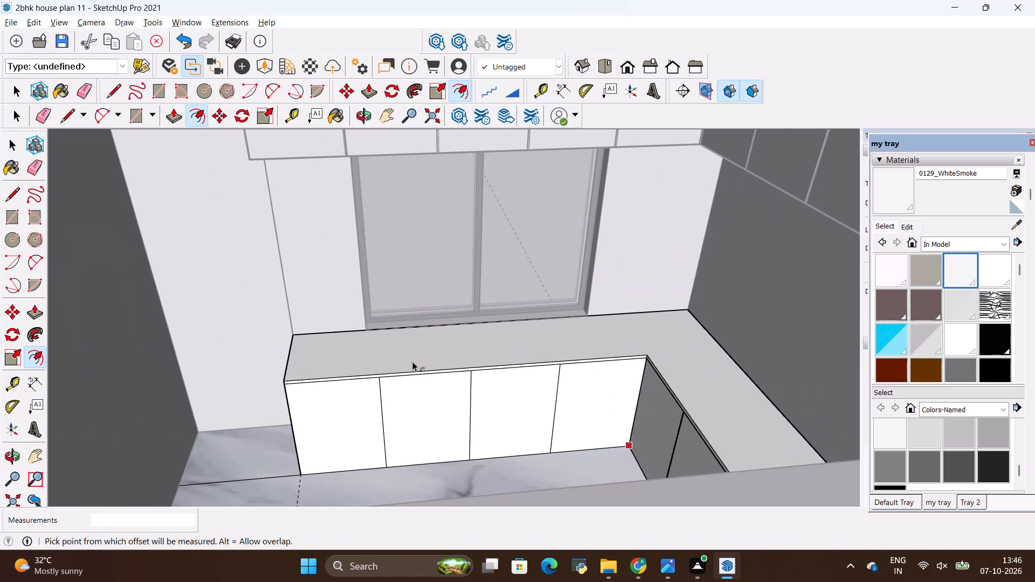
middle_click_drag(389, 472, 491, 371)
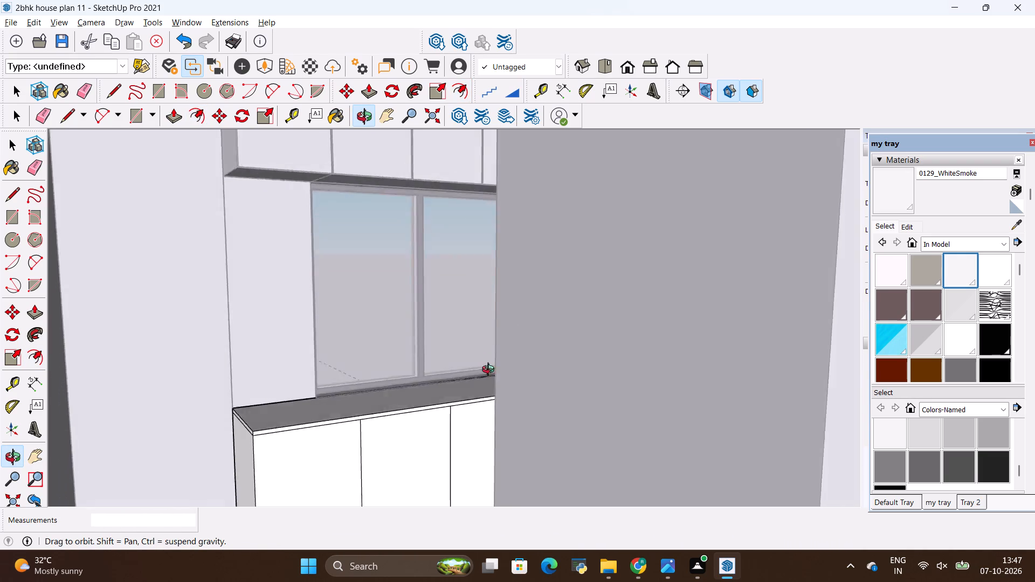
middle_click_drag(491, 371, 463, 461)
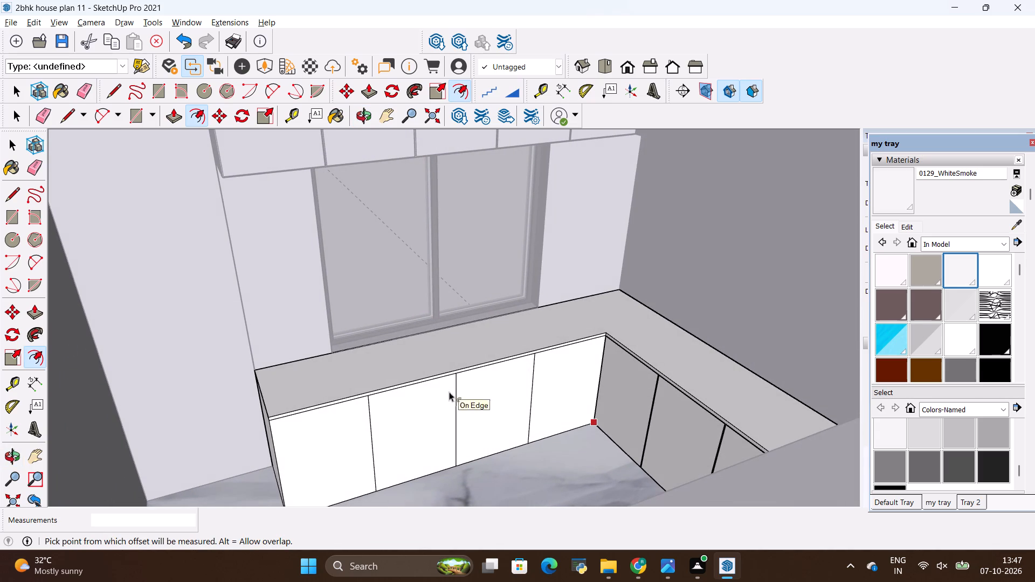
scroll(444, 372, "down", 3)
middle_click_drag(408, 419, 492, 237)
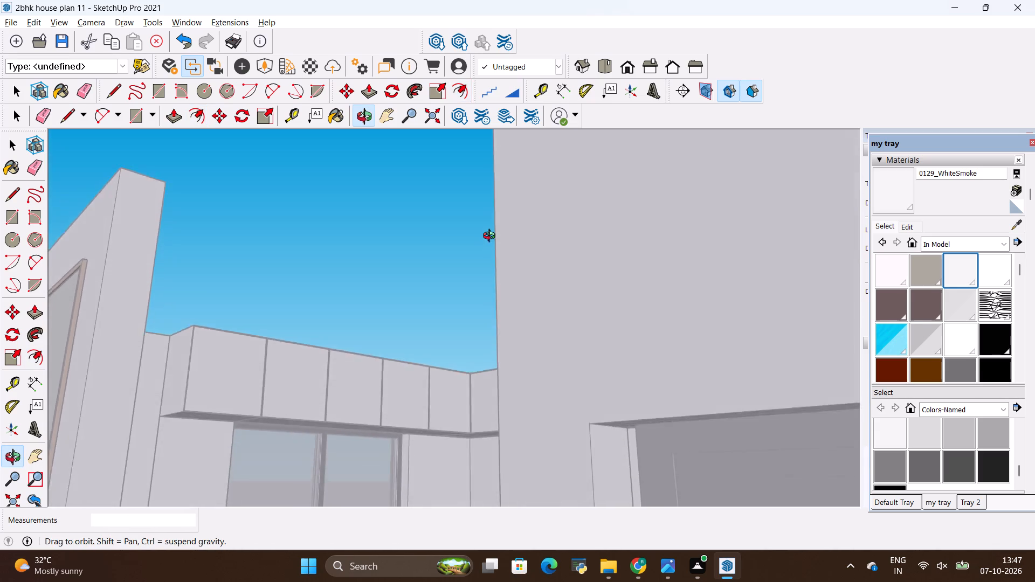
middle_click_drag(492, 237, 467, 436)
scroll(353, 460, "up", 3)
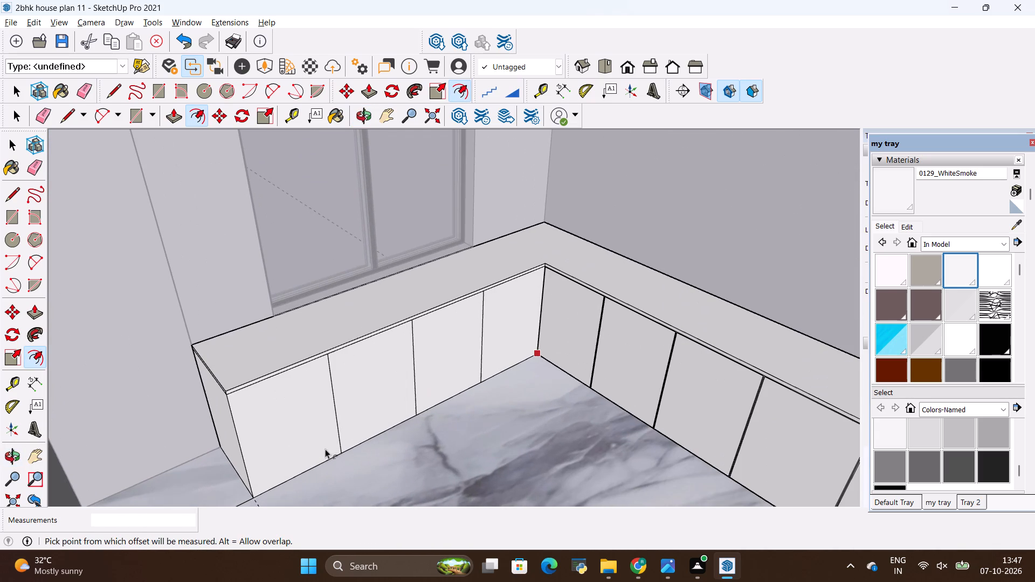
scroll(302, 415, "up", 3)
scroll(375, 330, "down", 1)
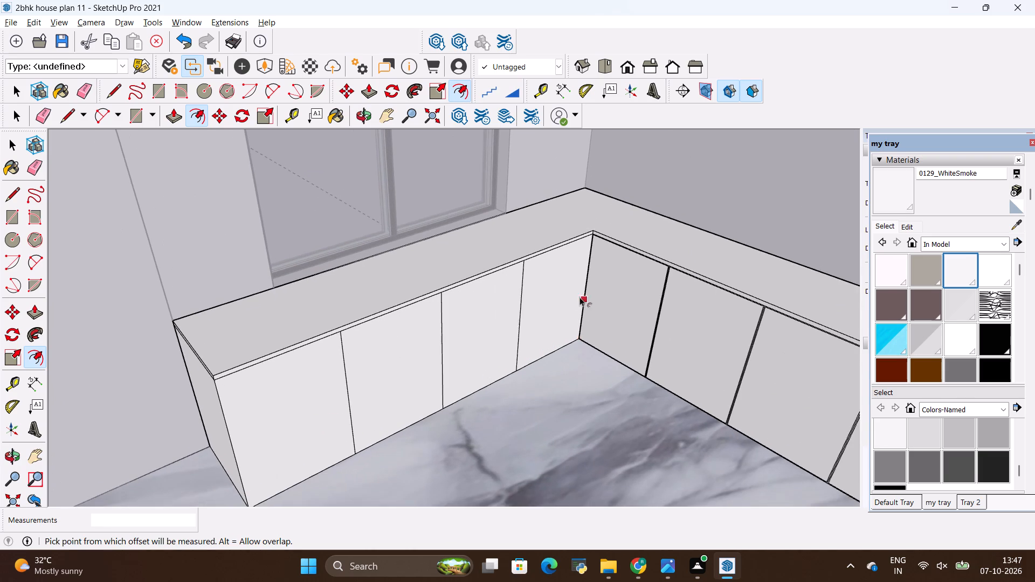
scroll(568, 286, "up", 5)
scroll(575, 212, "up", 10)
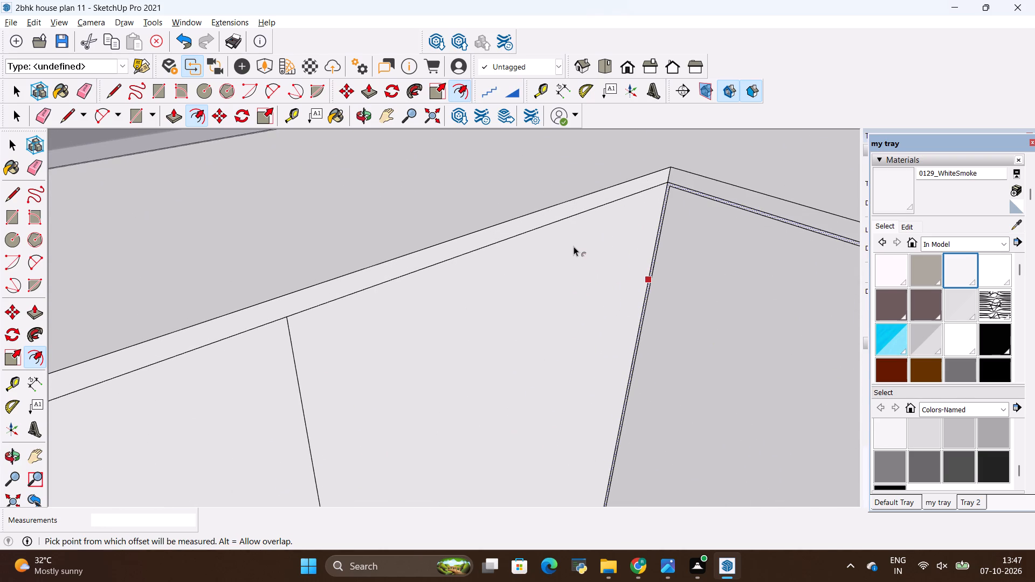
left_click(574, 246)
key("Escape")
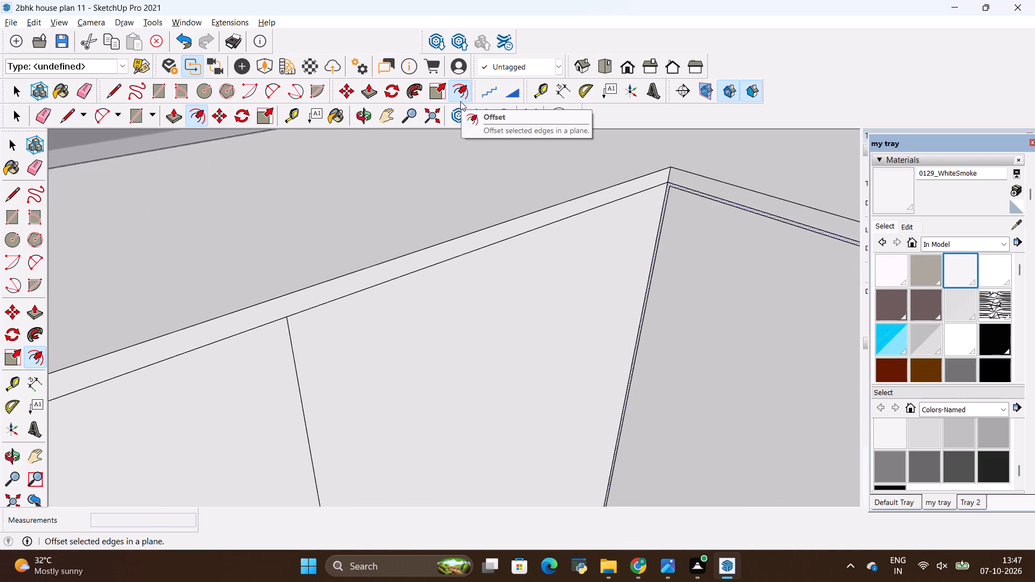
key("space")
left_click(473, 295)
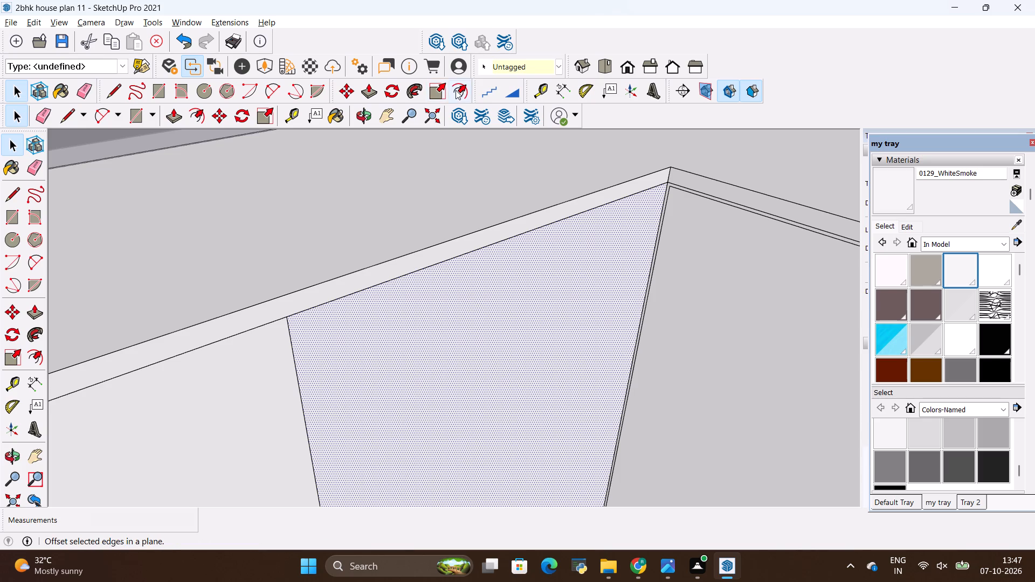
left_click(456, 90)
left_click(501, 315)
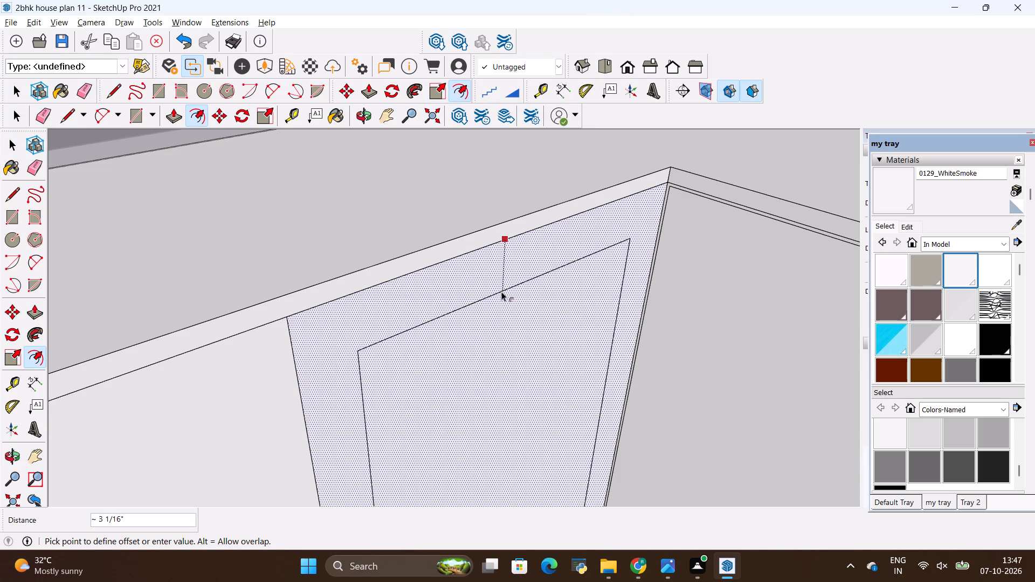
key("BackSpace")
type(".2\"")
key("Return")
Offset the outline of the second front panel from the inner corner, on the run below the window, inward by 0.2".
scroll(463, 288, "down", 11)
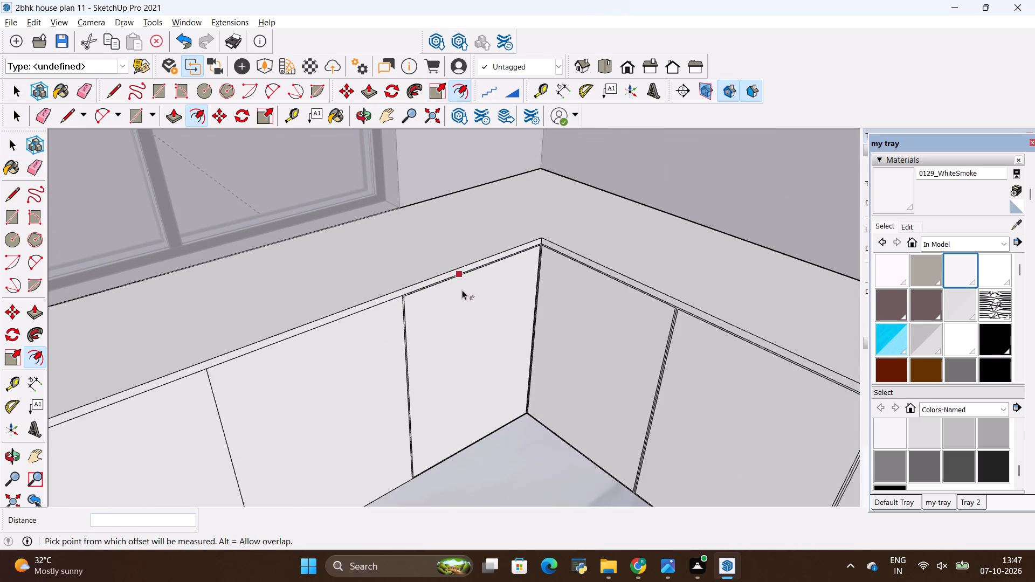
scroll(463, 290, "down", 2)
scroll(464, 290, "up", 1)
scroll(464, 290, "down", 6)
scroll(612, 324, "down", 1)
middle_click_drag(612, 324, 592, 356)
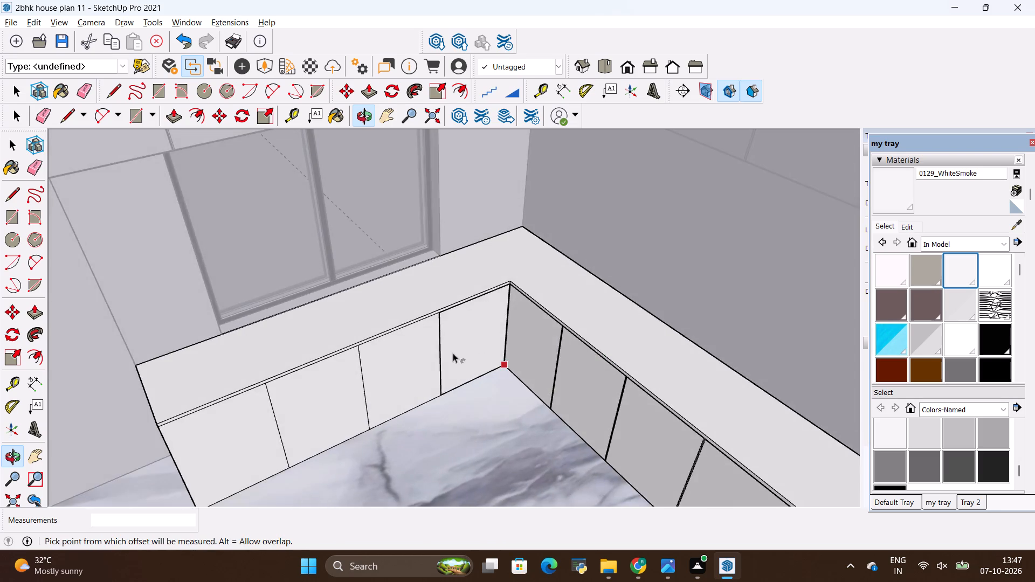
scroll(405, 364, "up", 7)
key("space")
left_click(384, 337)
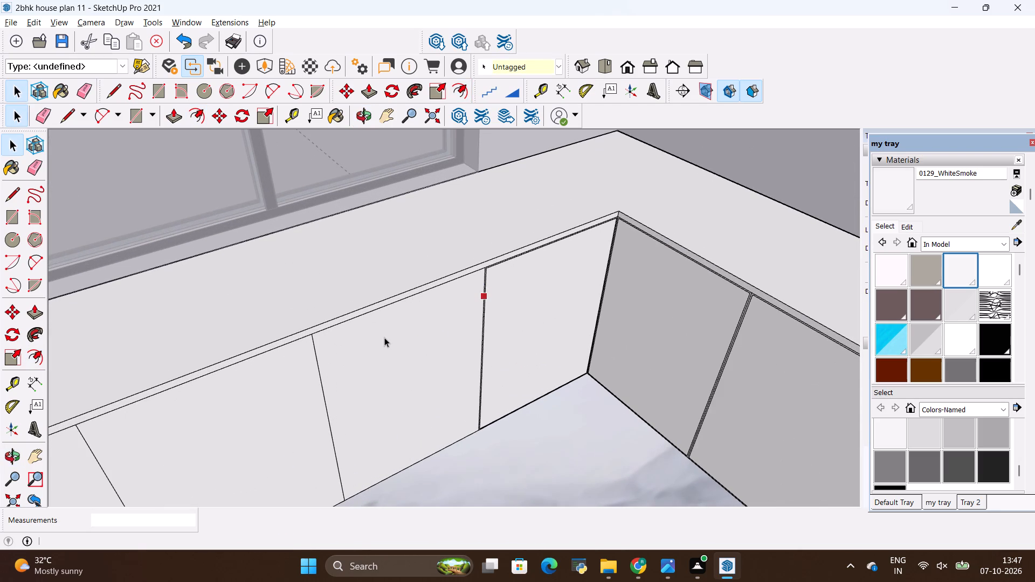
left_click(451, 96)
left_click(426, 330)
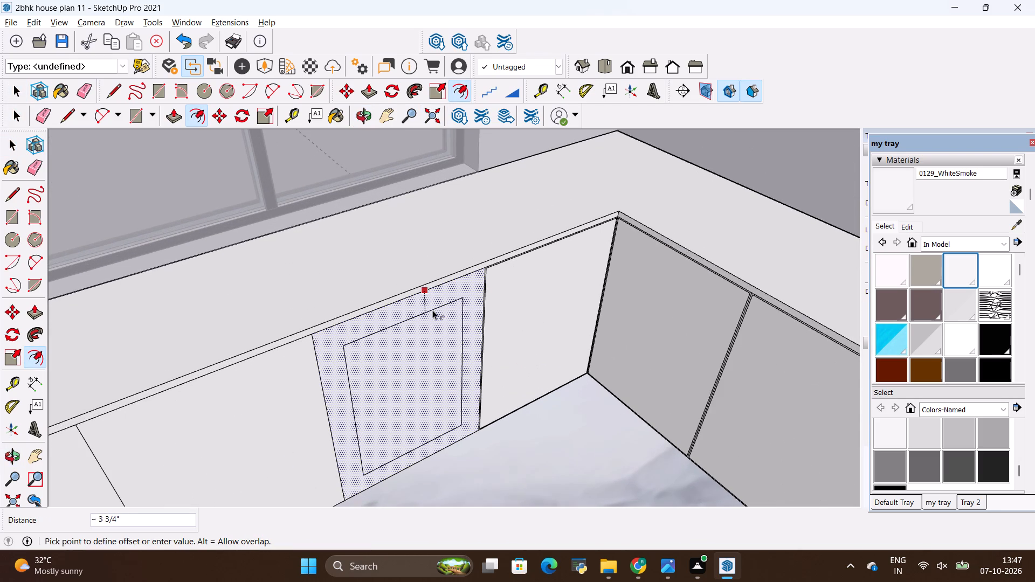
key("BackSpace")
type(".2")
key("shift+quotedbl")
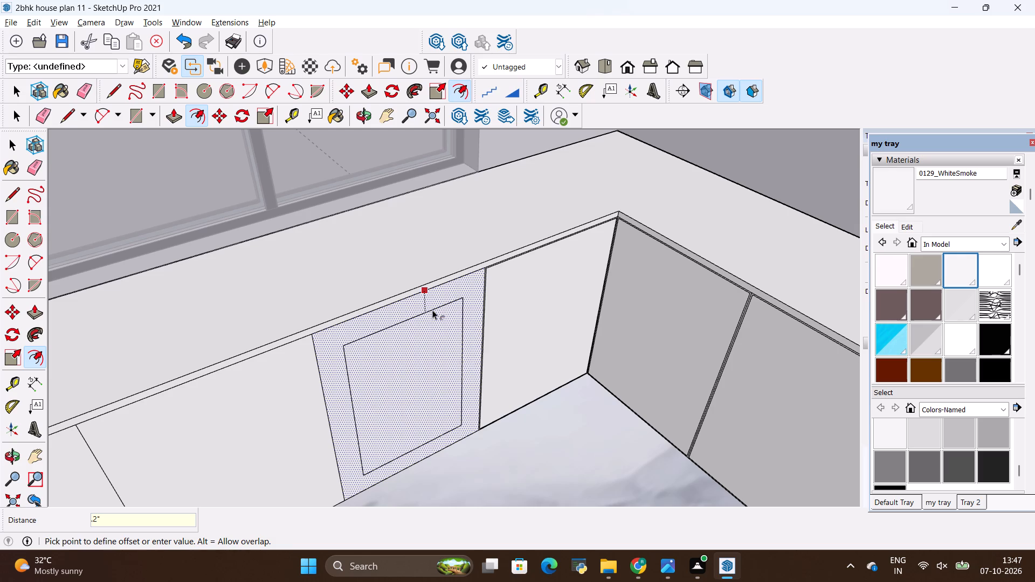
key("Return")
Offset the outline of the third front panel from the inner corner, on the window run, inward by 0.2".
key("space")
left_click(233, 425)
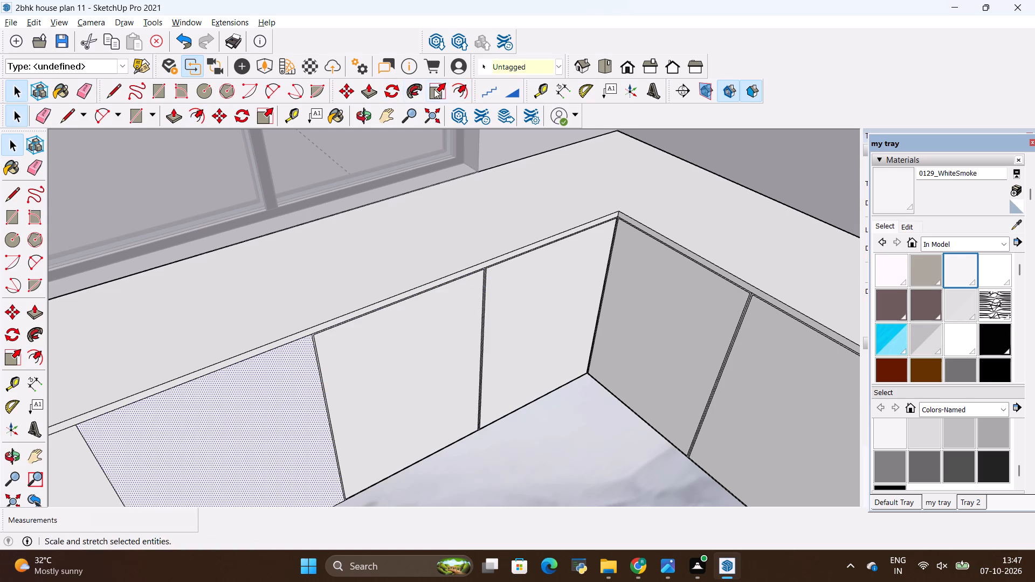
left_click(452, 87)
left_click(284, 403)
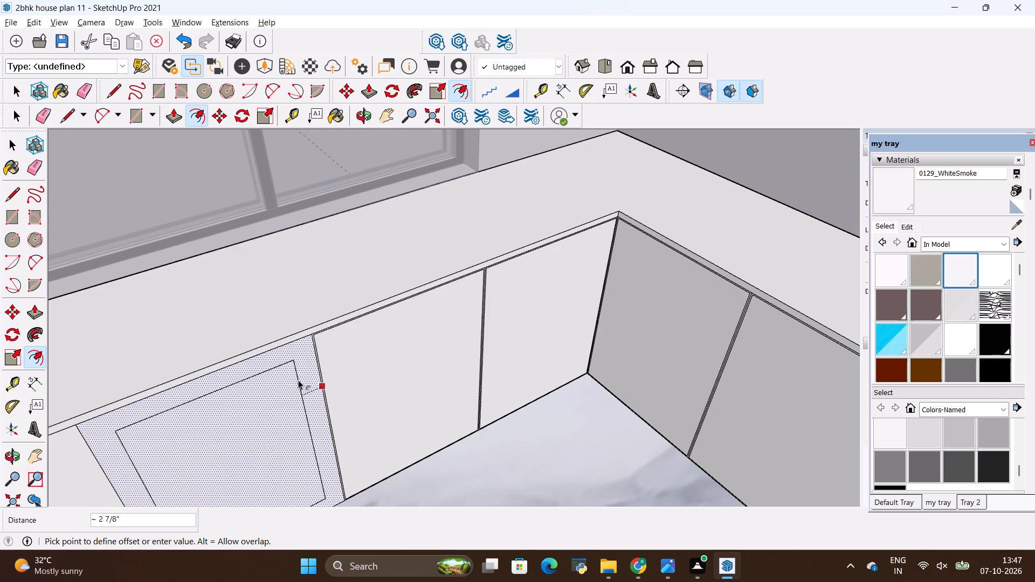
key("BackSpace")
type(".2\"")
key("Return")
Offset the outline of the window run's end front panel, farthest from the inner corner, inward by 0.2" and finish editing the base unit.
scroll(302, 338, "down", 11)
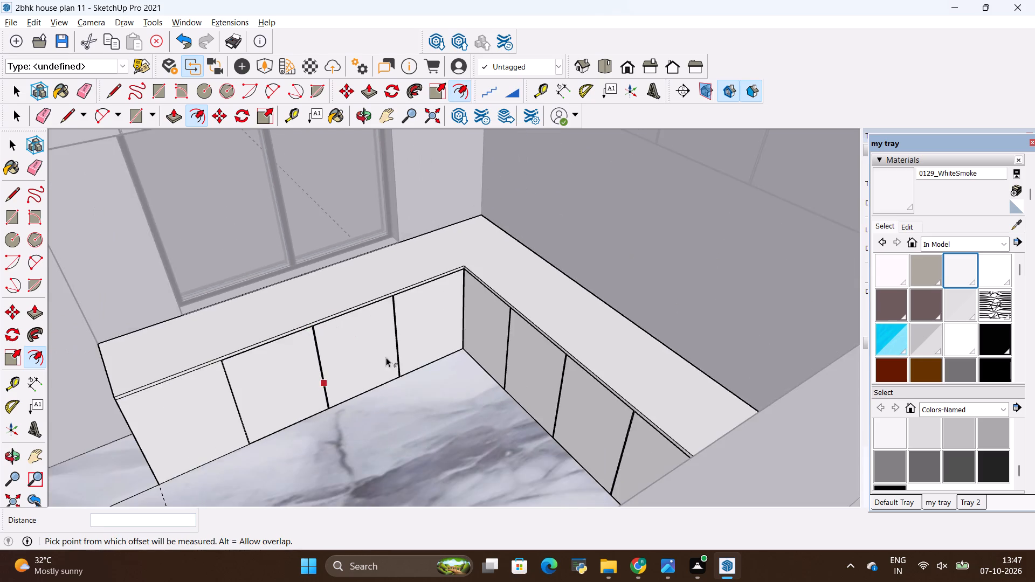
scroll(386, 357, "down", 11)
middle_click_drag(598, 339, 529, 406)
scroll(317, 321, "up", 3)
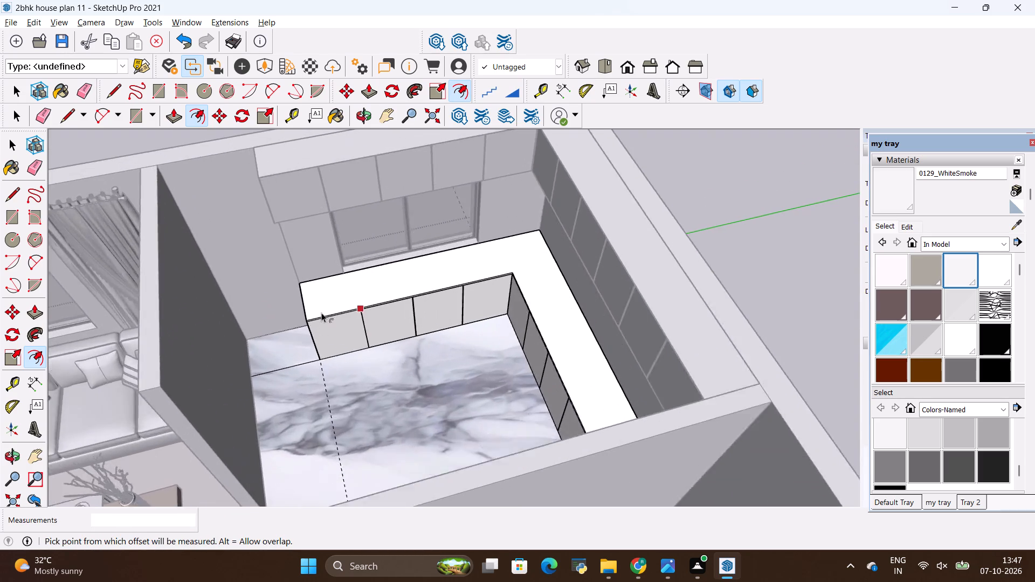
scroll(321, 313, "up", 7)
middle_click_drag(350, 369, 364, 321)
scroll(358, 329, "up", 8)
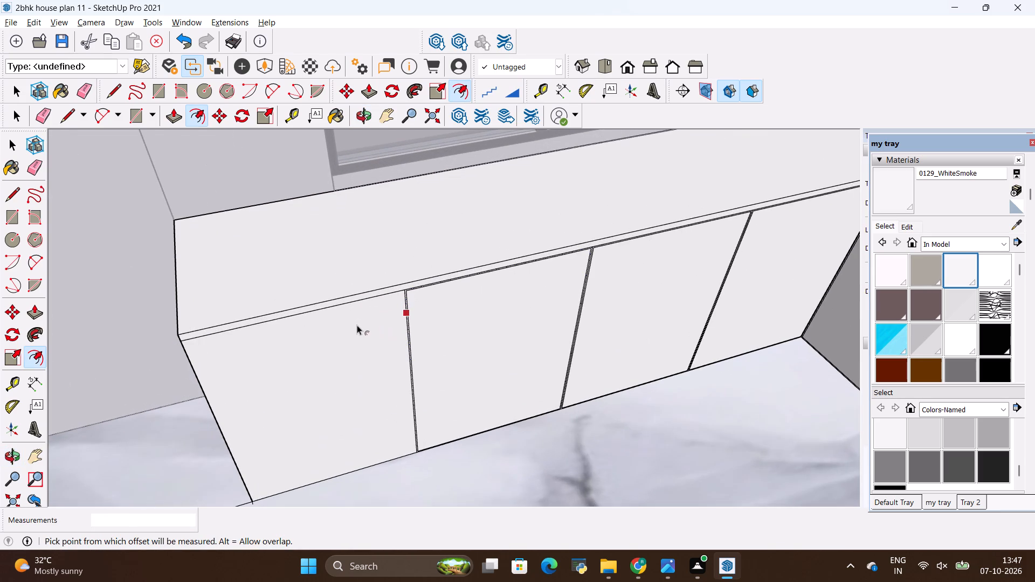
key("space")
left_click(357, 328)
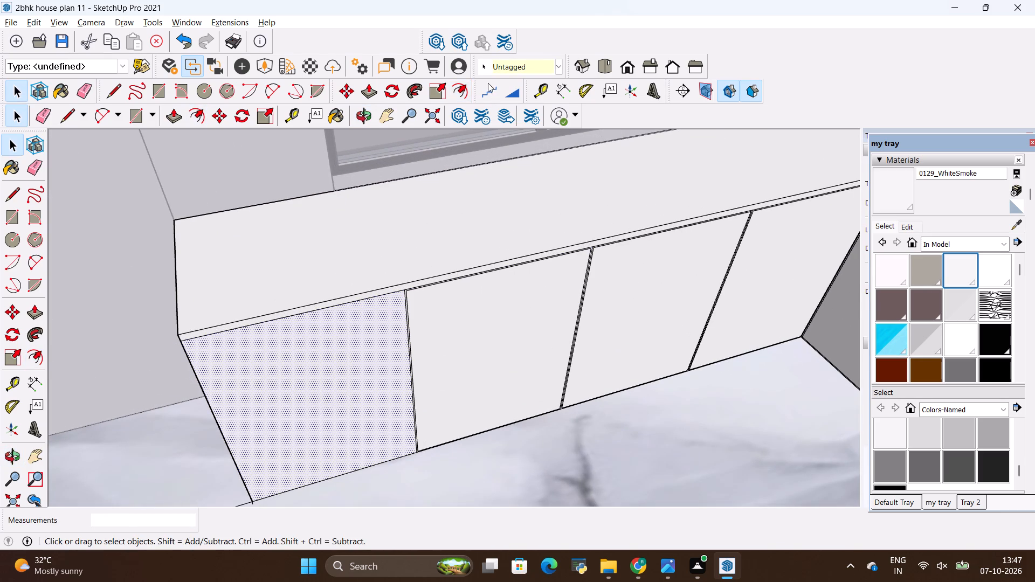
left_click(466, 89)
left_click(332, 391)
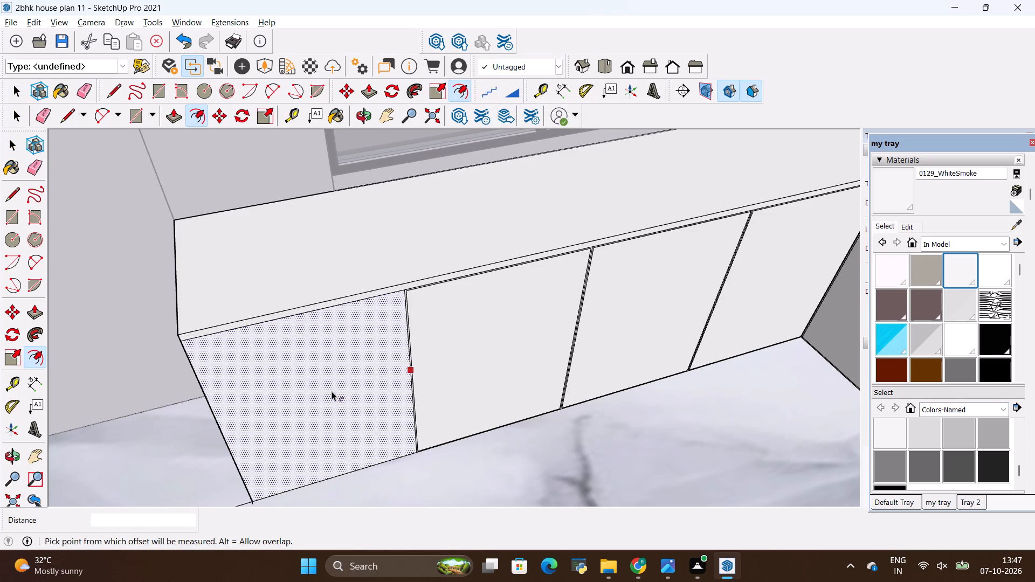
key("BackSpace")
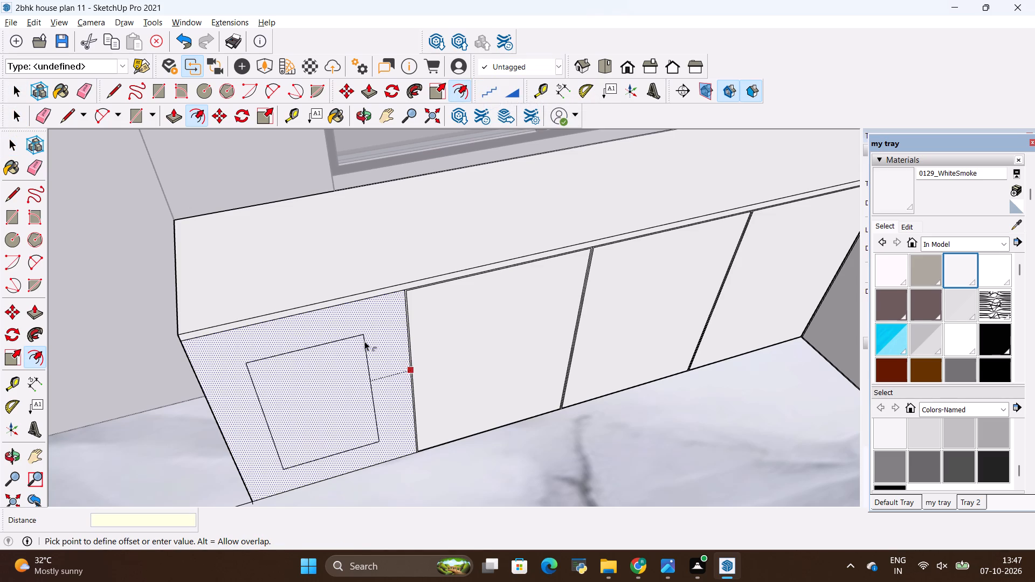
type(".2\"")
key("Return")
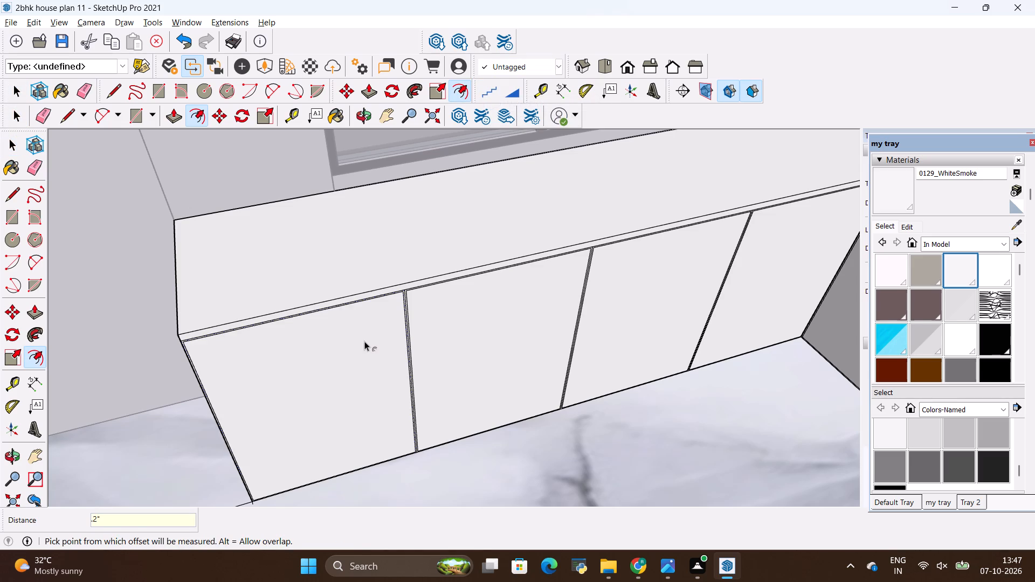
scroll(338, 348, "down", 2)
scroll(331, 377, "down", 20)
scroll(331, 377, "down", 1)
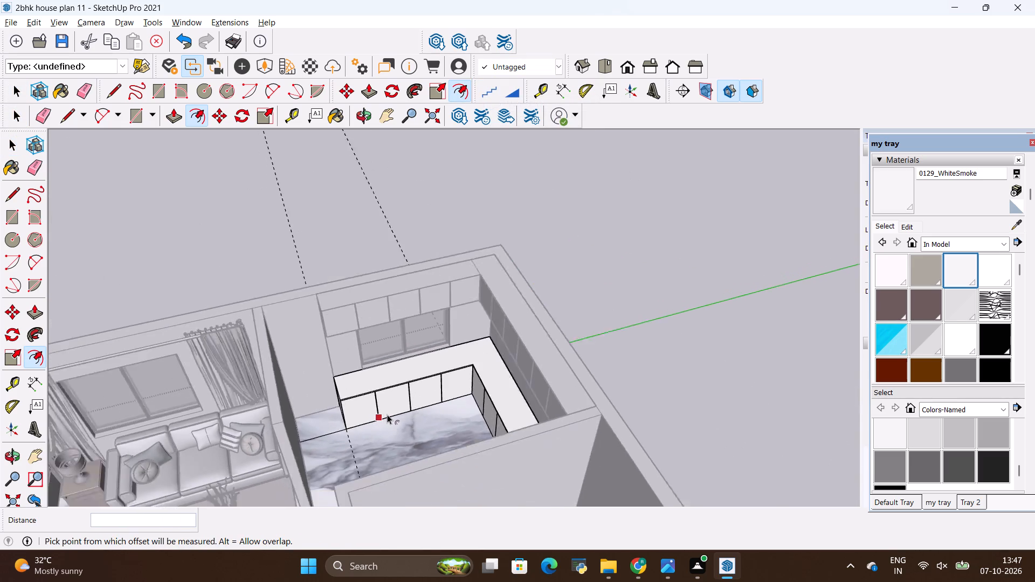
scroll(387, 414, "down", 1)
key("space")
left_click(581, 305)
Examine the kitchen's wall cabinets and base unit along the wall without the window, comparing their front panel outlines and free ends.
scroll(425, 382, "down", 4)
middle_click_drag(415, 463, 519, 496)
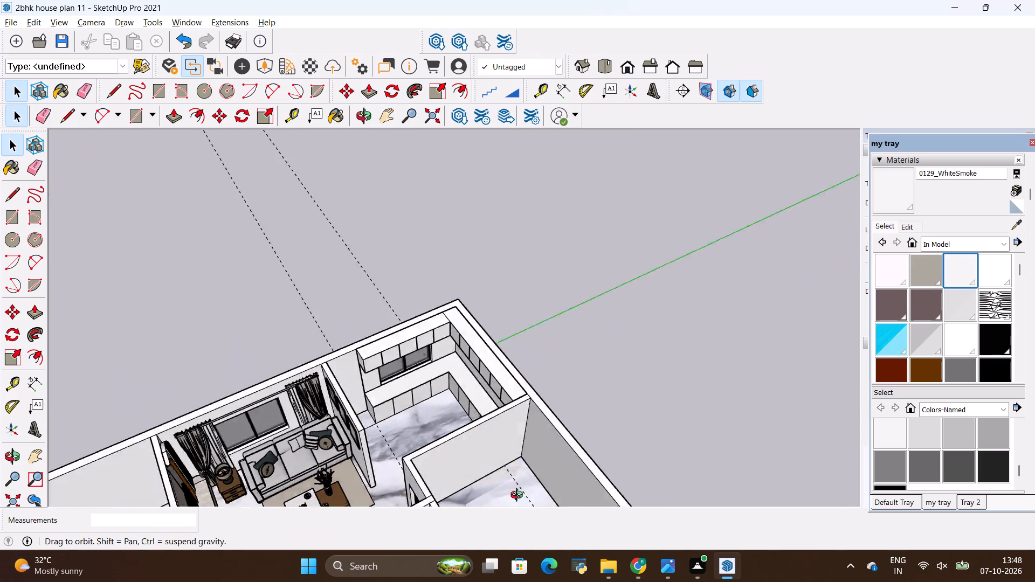
middle_click_drag(519, 496, 665, 462)
scroll(510, 338, "up", 9)
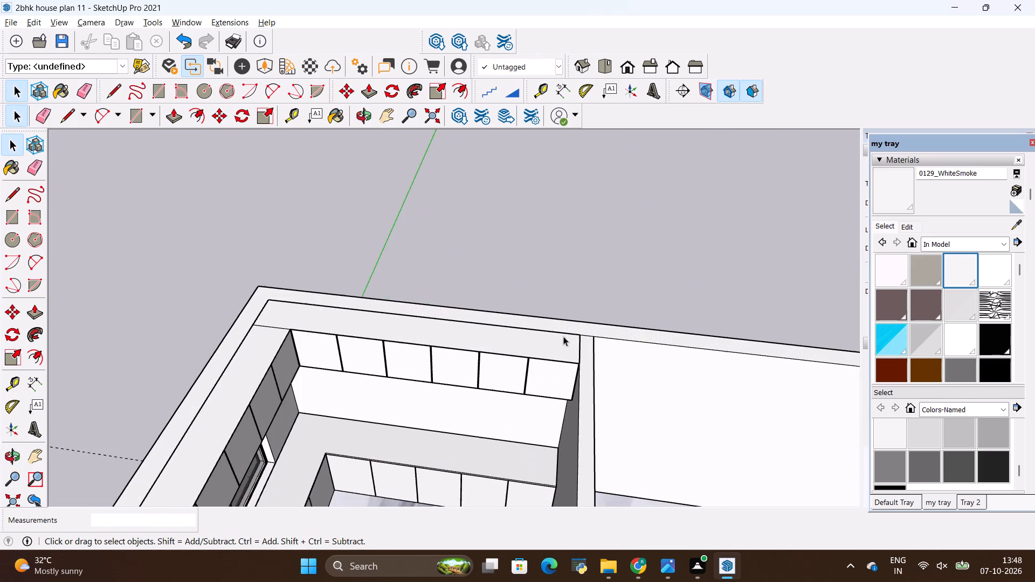
scroll(550, 393, "down", 7)
middle_click_drag(542, 410, 634, 405)
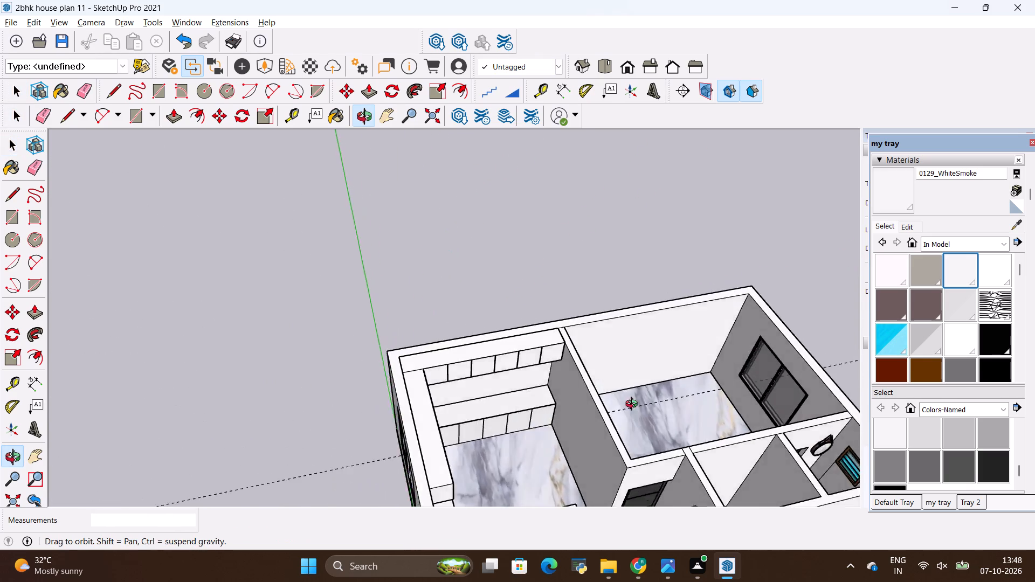
middle_click_drag(634, 405, 589, 324)
scroll(549, 391, "up", 19)
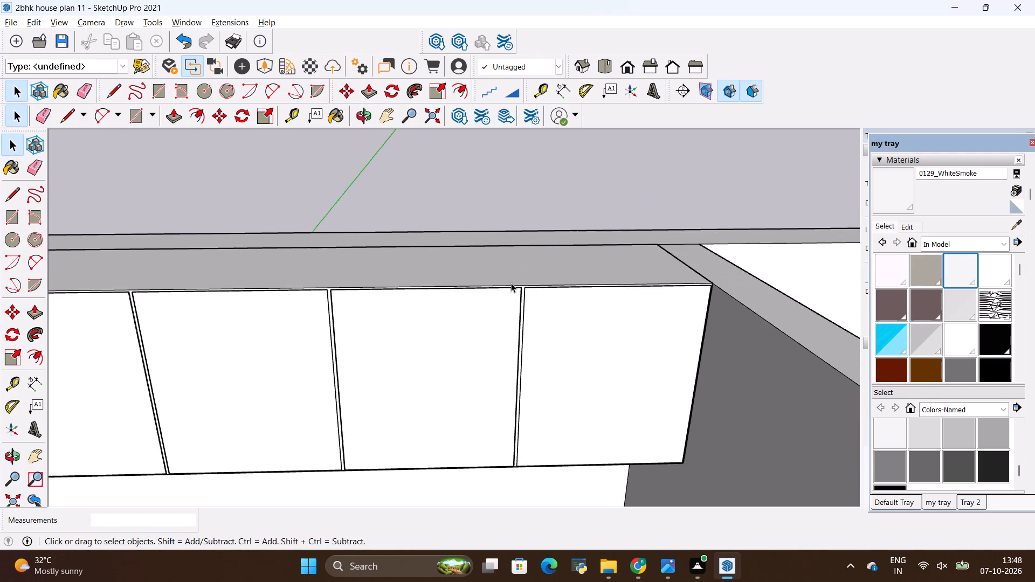
scroll(509, 269, "up", 8)
scroll(570, 363, "down", 12)
scroll(569, 355, "up", 1)
scroll(569, 351, "down", 6)
scroll(568, 349, "up", 1)
scroll(568, 347, "down", 6)
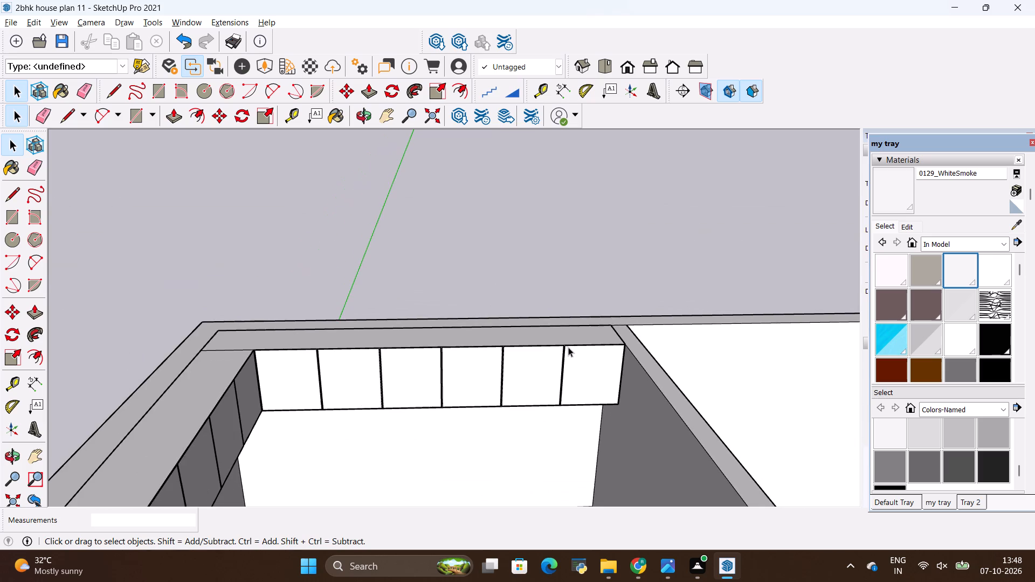
scroll(388, 323, "down", 10)
scroll(431, 432, "up", 8)
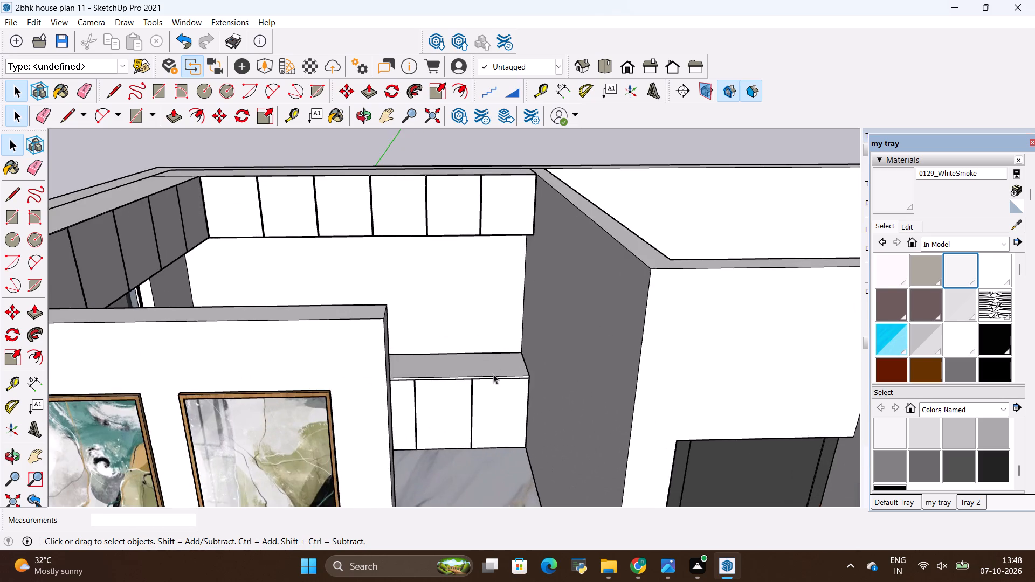
middle_click_drag(508, 364, 582, 465)
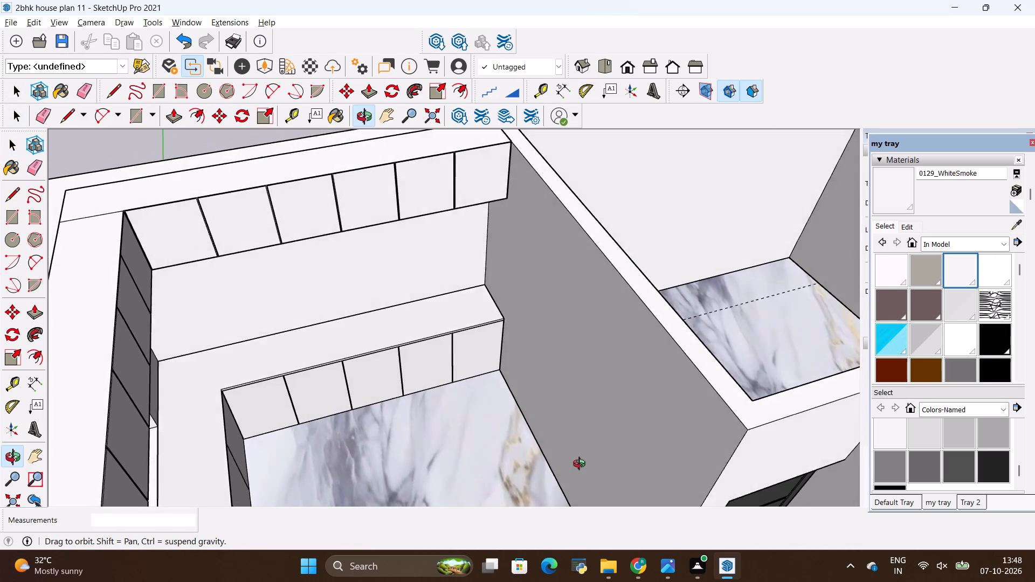
middle_click_drag(582, 465, 553, 409)
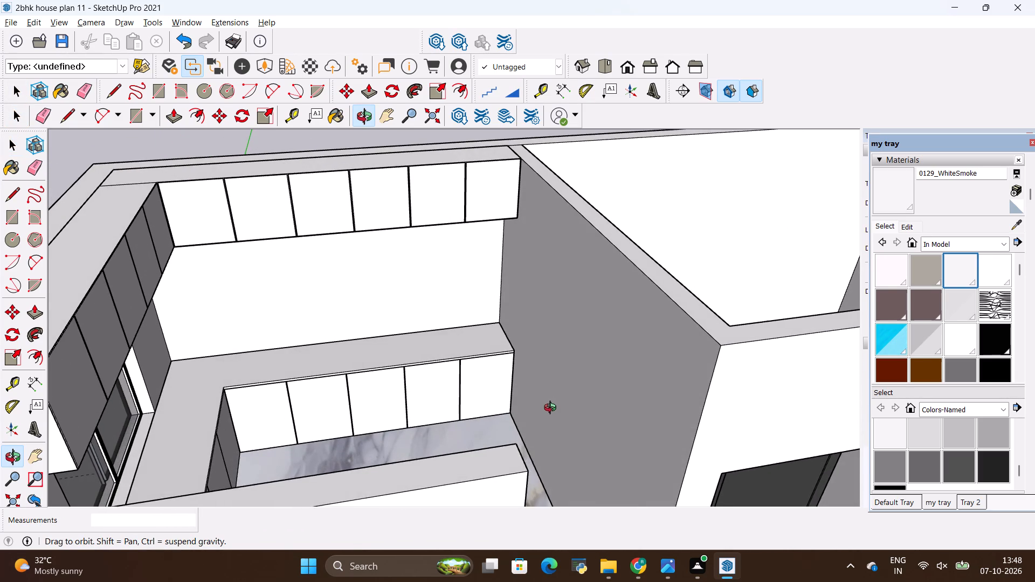
middle_click_drag(553, 409, 553, 410)
scroll(515, 359, "up", 4)
scroll(488, 296, "up", 4)
scroll(502, 403, "down", 6)
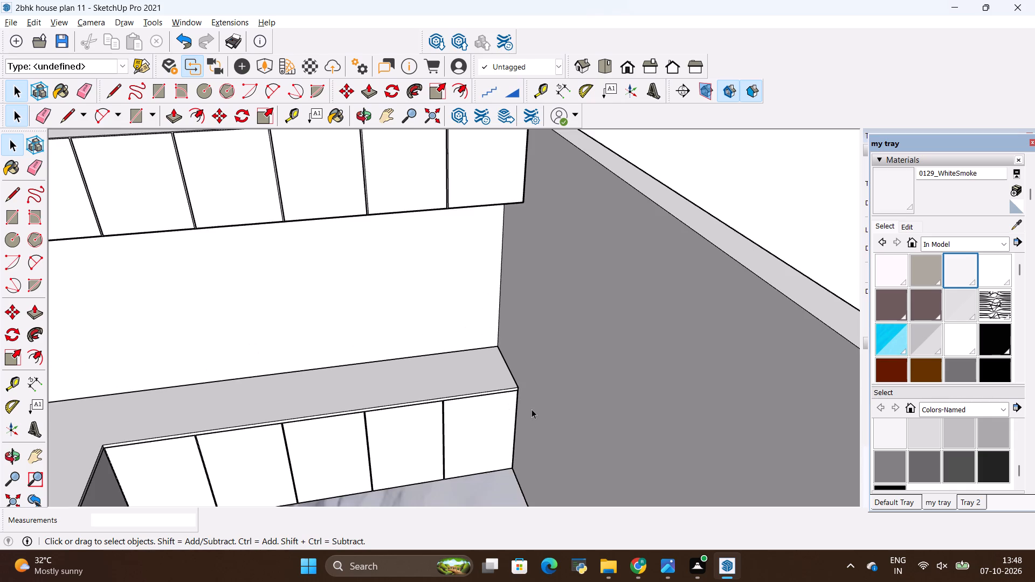
Examine the wall cabinets' front panels along the wall without the window, checking the gaps between the panels and their undersides.
scroll(533, 409, "down", 5)
middle_click_drag(442, 315, 423, 252)
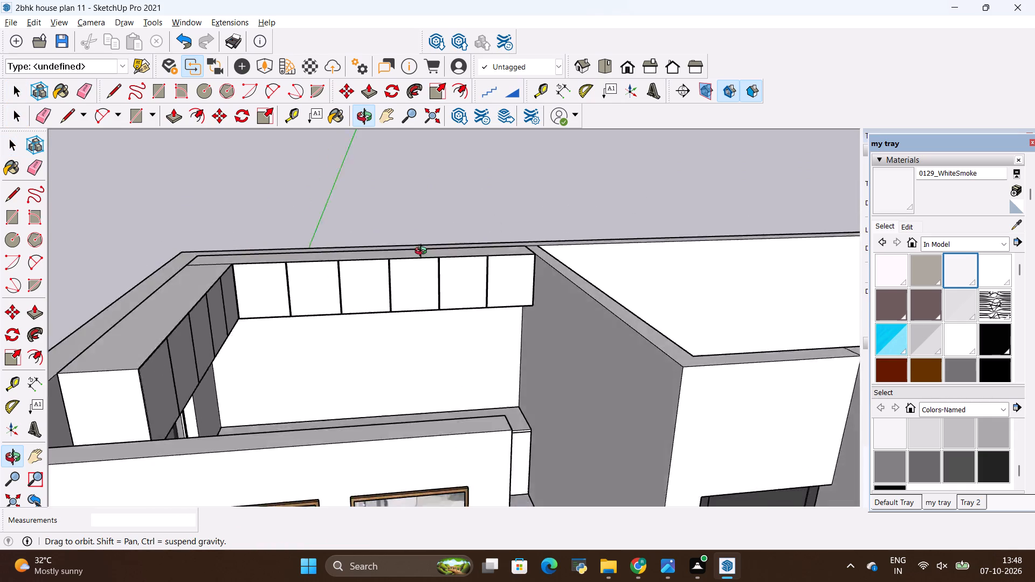
middle_click_drag(423, 252, 421, 268)
scroll(424, 267, "up", 11)
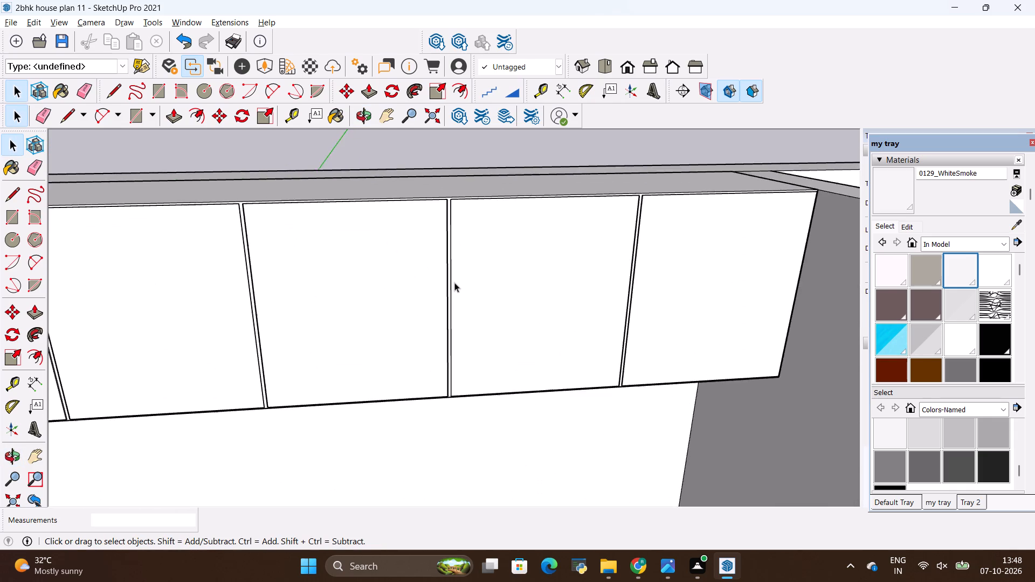
scroll(454, 282, "up", 4)
middle_click_drag(473, 331, 446, 224)
middle_click_drag(498, 375, 463, 275)
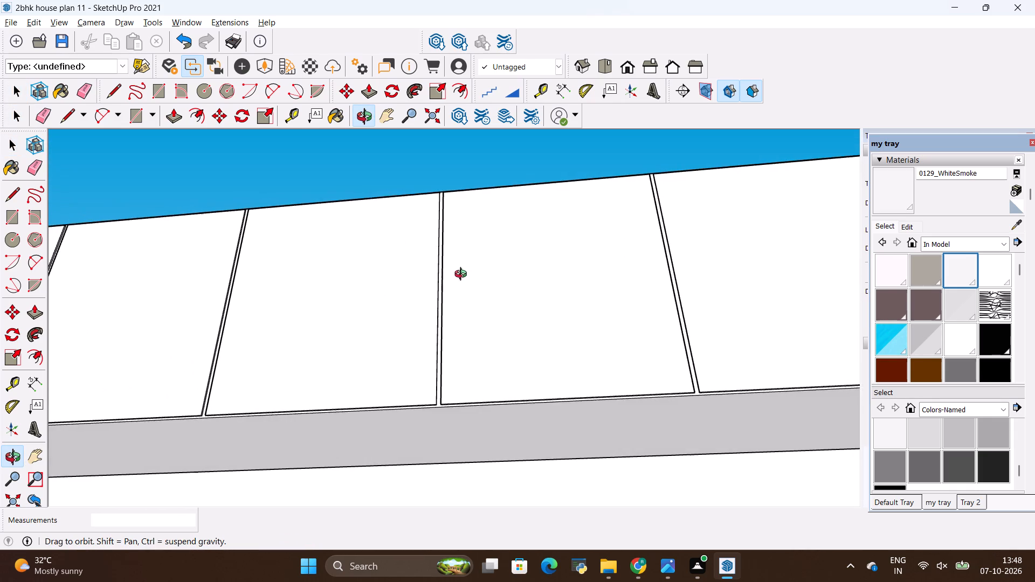
middle_click_drag(463, 275, 507, 359)
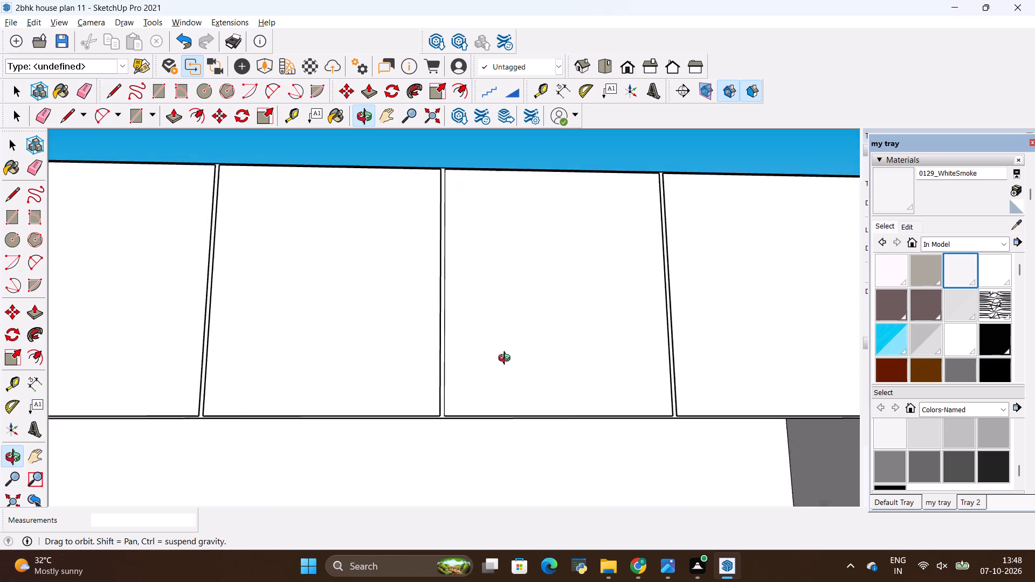
middle_click_drag(507, 359, 521, 405)
scroll(420, 273, "down", 14)
scroll(426, 273, "up", 1)
scroll(426, 273, "down", 4)
middle_click_drag(447, 270, 479, 421)
scroll(479, 421, "up", 1)
scroll(479, 423, "down", 5)
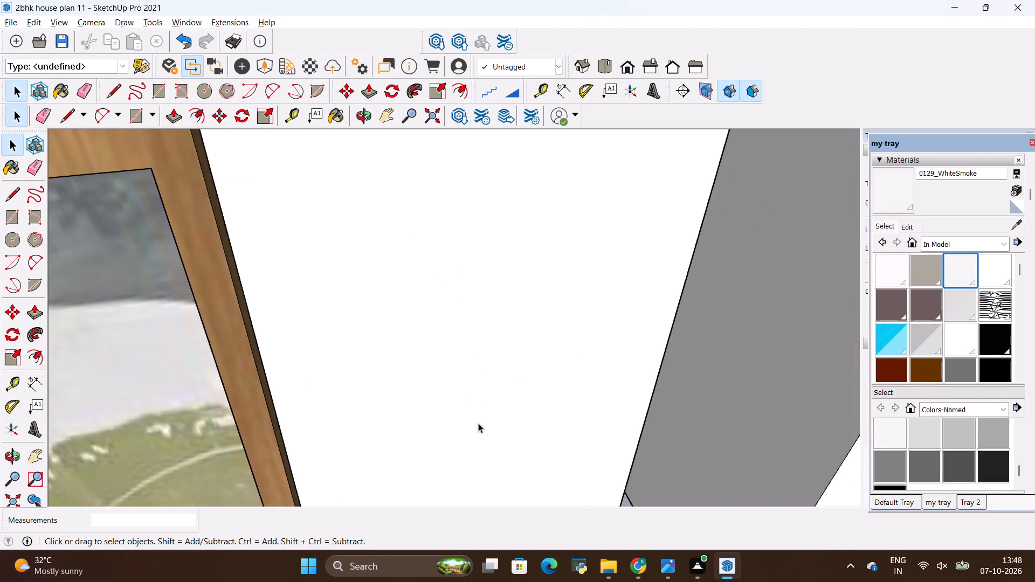
scroll(478, 423, "down", 20)
scroll(478, 423, "down", 13)
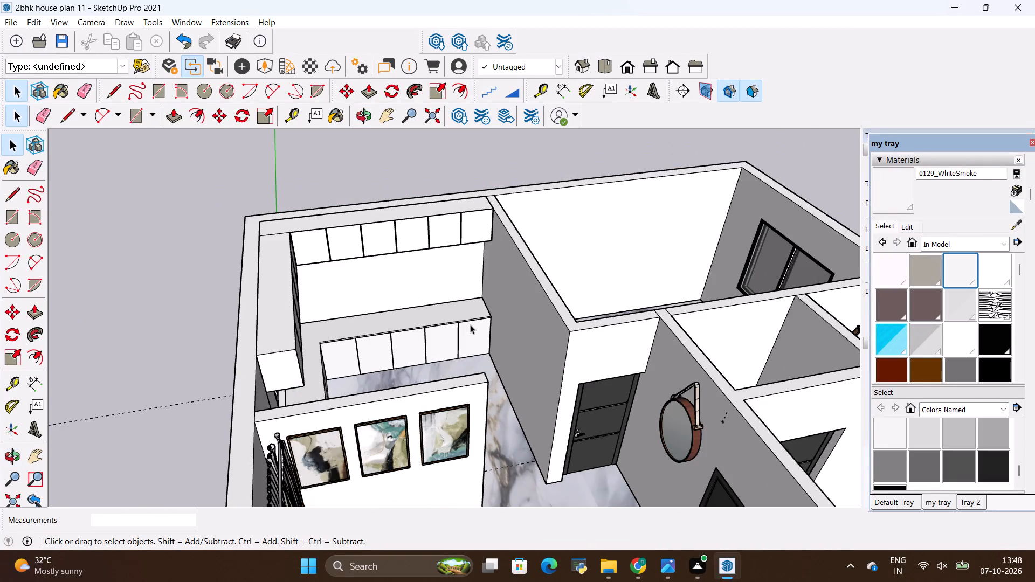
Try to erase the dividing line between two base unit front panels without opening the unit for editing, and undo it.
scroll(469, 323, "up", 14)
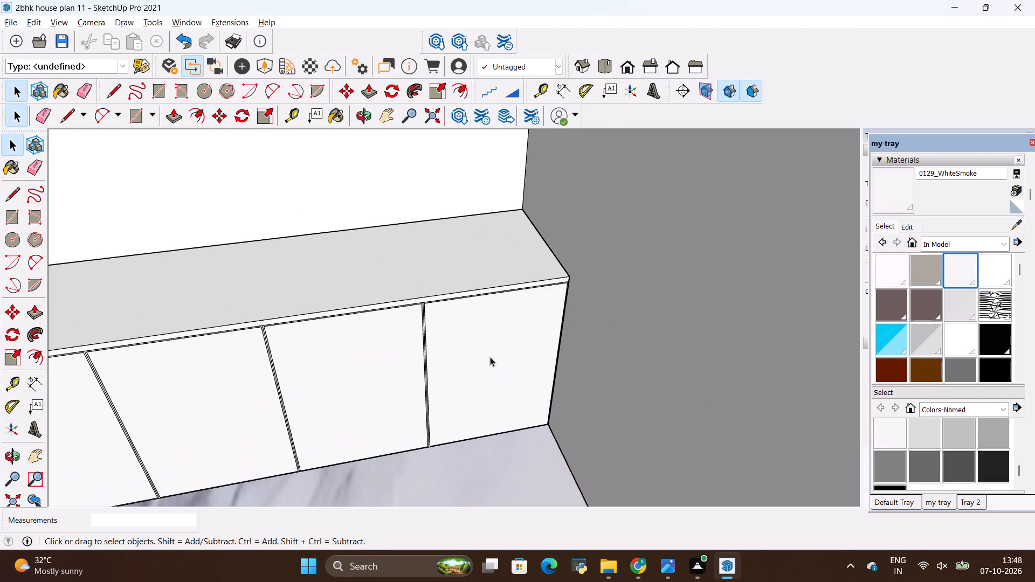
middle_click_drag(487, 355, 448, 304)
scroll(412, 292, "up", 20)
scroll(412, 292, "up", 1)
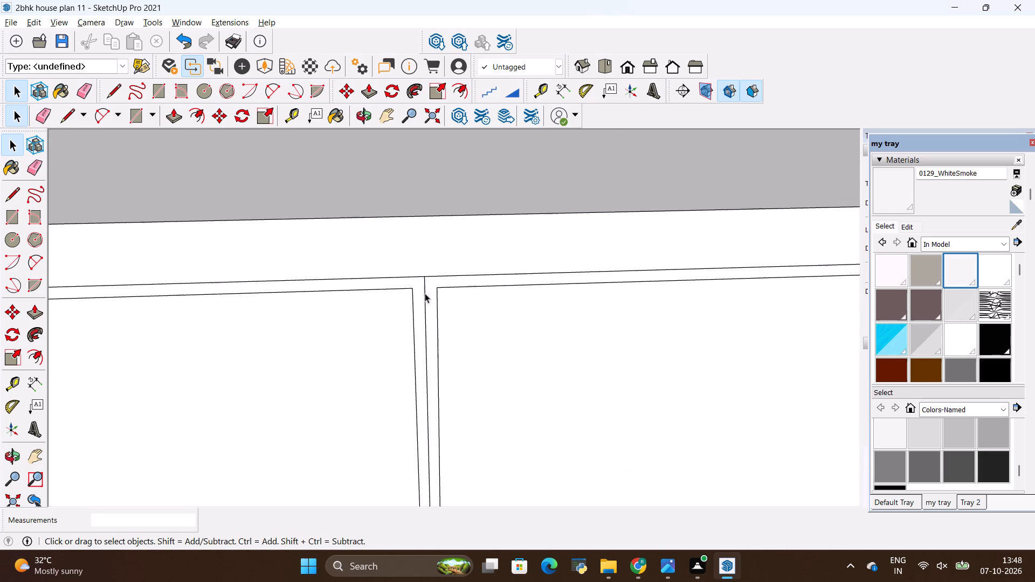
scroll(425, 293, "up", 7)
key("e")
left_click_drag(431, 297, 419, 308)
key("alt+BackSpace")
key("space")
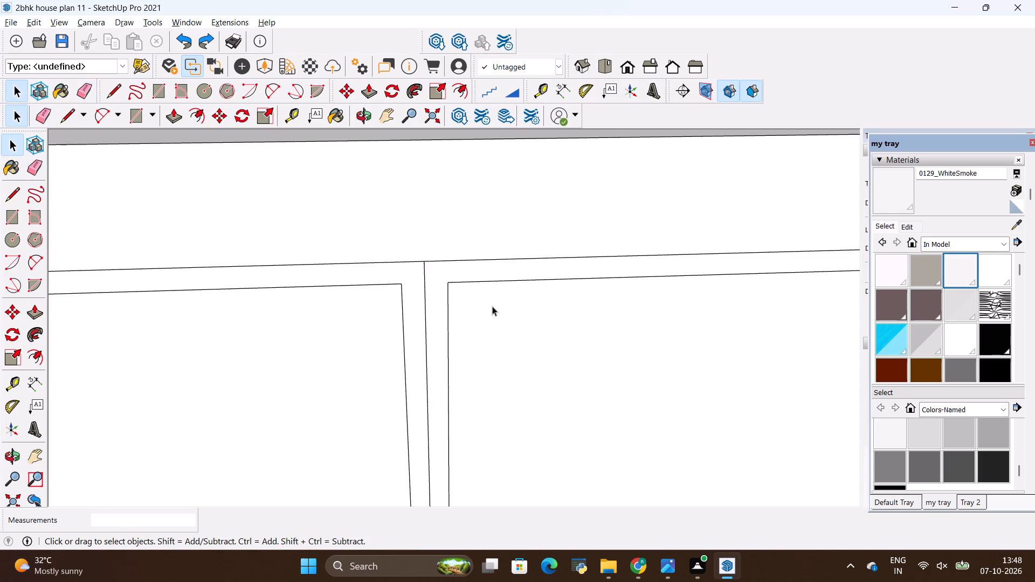
Open the base unit for editing and erase the dividing line nearest the free end of the run without the window.
double_click(492, 306)
key("e")
left_click_drag(431, 315, 421, 329)
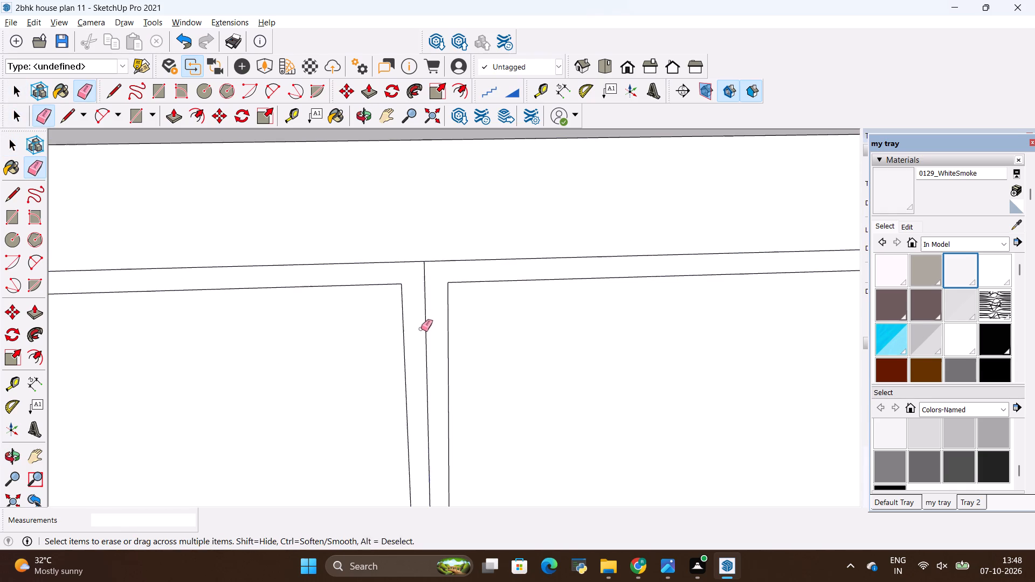
left_click_drag(421, 329, 420, 332)
Erase the second dividing line from the free end, between the inset panel outlines on the run without the window.
scroll(592, 377, "down", 7)
middle_click_drag(395, 415, 396, 415, "shift")
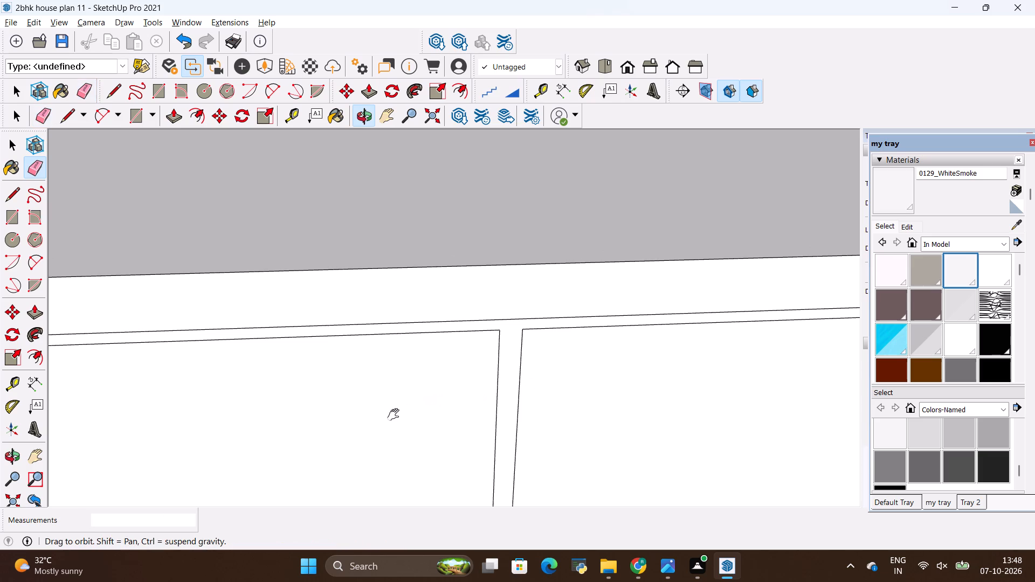
middle_click_drag(396, 415, 626, 392, "shift")
middle_click_drag(341, 391, 740, 390, "shift")
middle_click_drag(549, 382, 963, 348, "shift")
middle_click_drag(508, 380, 888, 380, "shift")
middle_click_drag(697, 397, 750, 386, "shift")
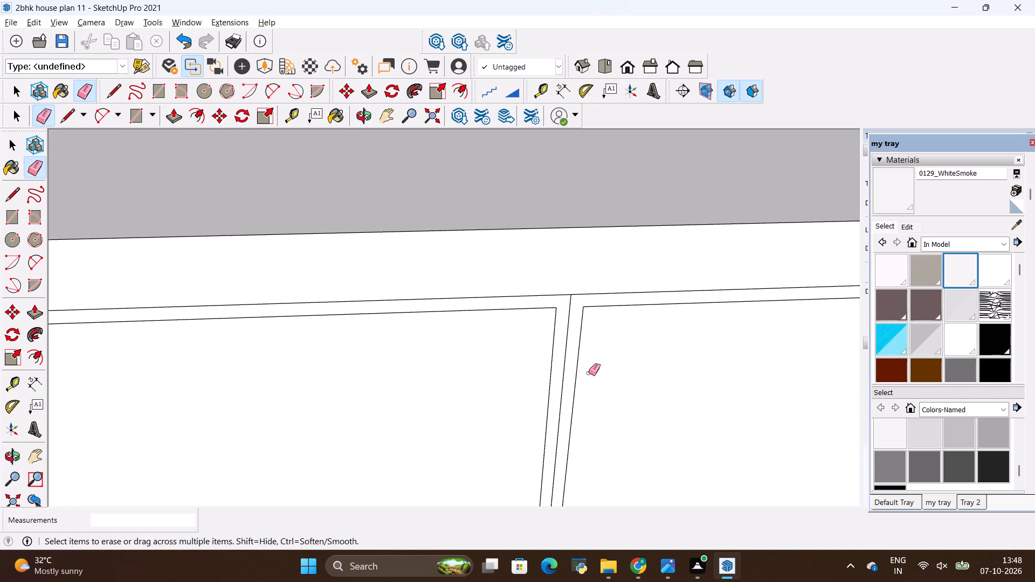
scroll(589, 373, "up", 4)
left_click_drag(562, 372, 553, 378)
Erase the third dividing line from the free end, between the inset panel outlines on the run without the window.
scroll(592, 371, "down", 3)
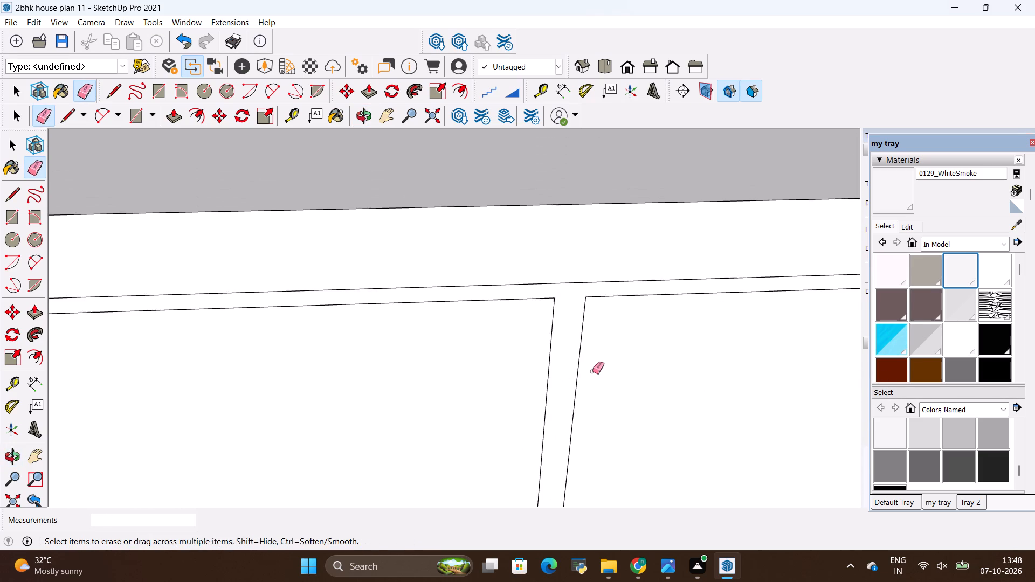
scroll(592, 371, "down", 7)
middle_click_drag(295, 399, 497, 372, "shift")
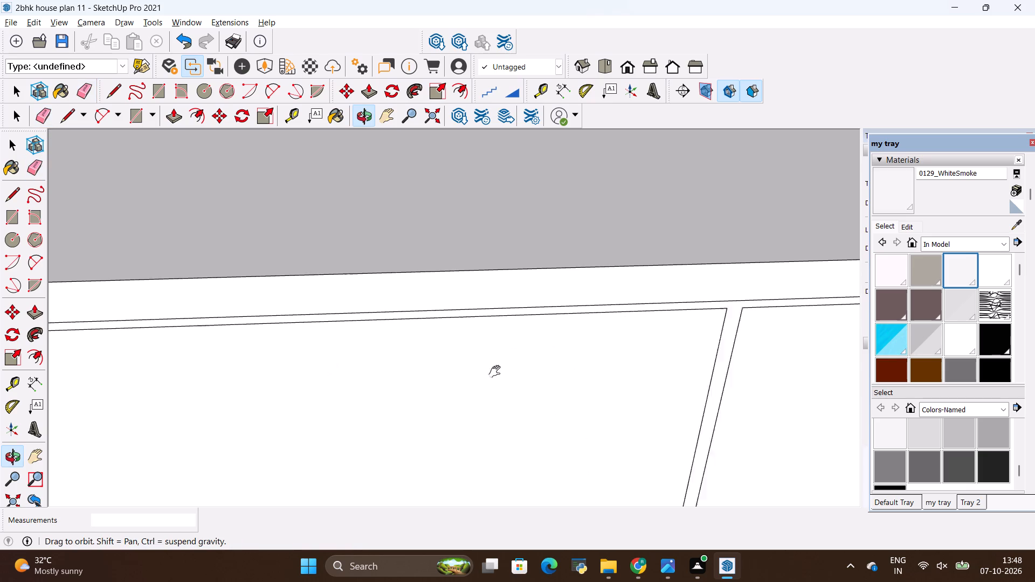
middle_click_drag(497, 372, 752, 366, "shift")
middle_click_drag(306, 406, 658, 362, "shift")
scroll(401, 346, "up", 7)
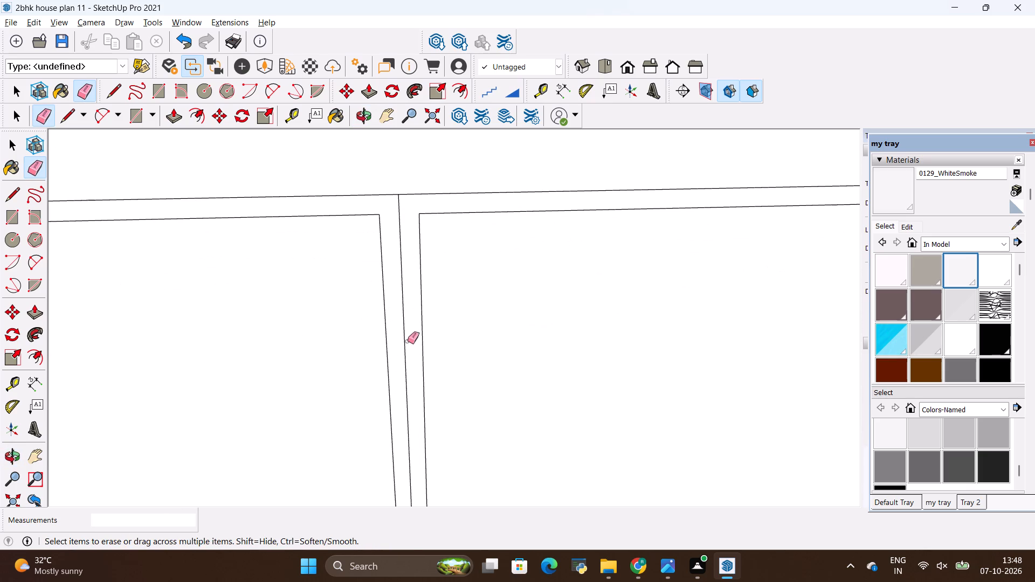
left_click_drag(406, 341, 396, 349)
Erase the dividing line nearest the inner corner, between the inset panel outlines on the run without the window.
scroll(783, 315, "down", 11)
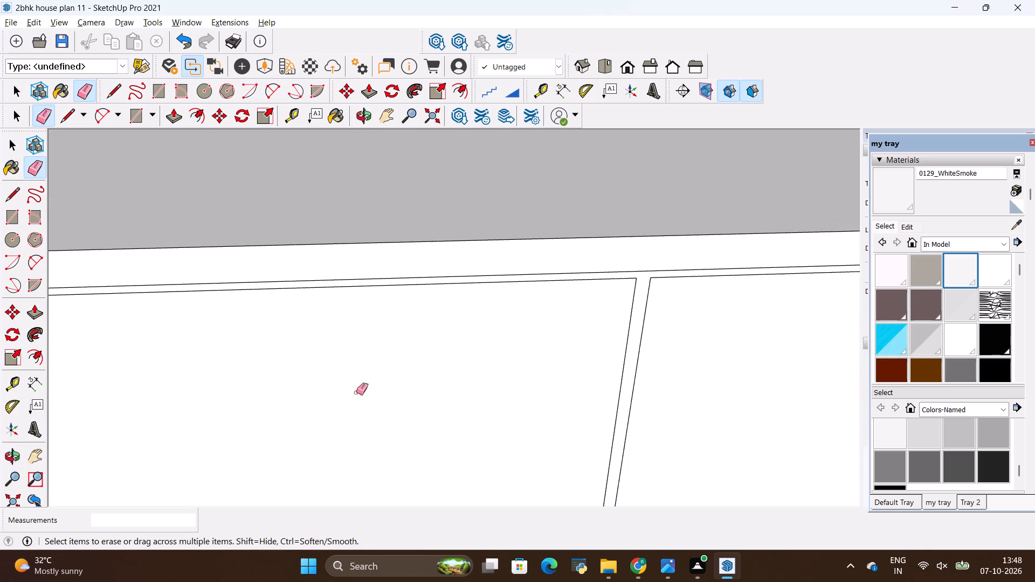
middle_click_drag(181, 396, 737, 358, "shift")
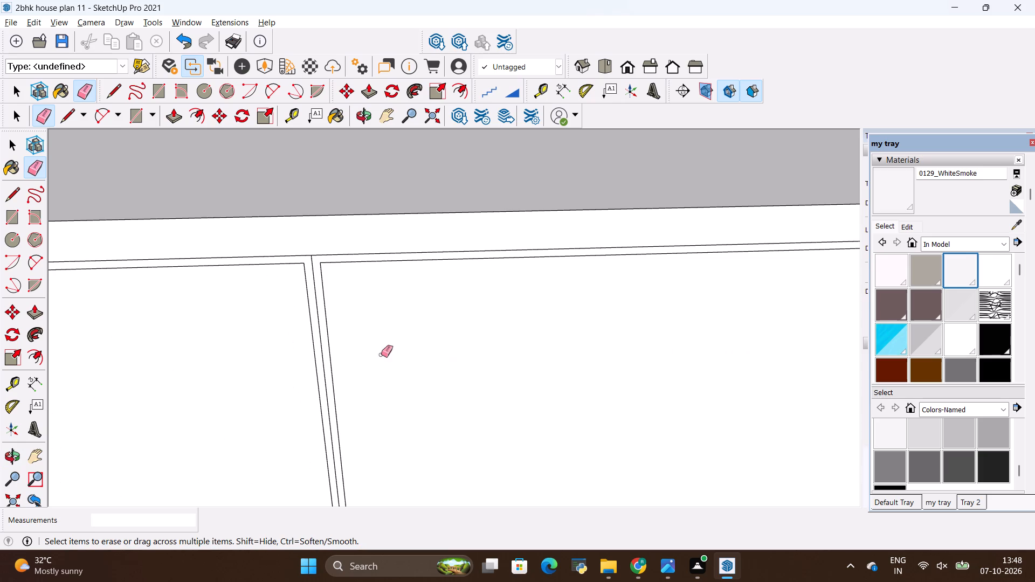
scroll(295, 357, "up", 7)
left_click_drag(334, 344, 329, 354)
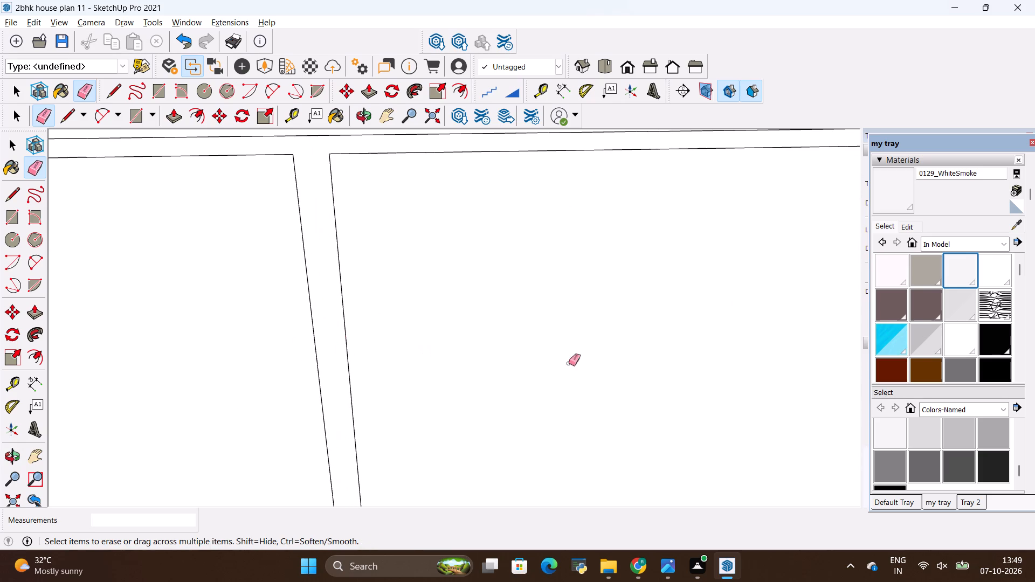
Erase the dividing line between the two front panels nearest the inner corner on the run below the window.
scroll(577, 364, "down", 16)
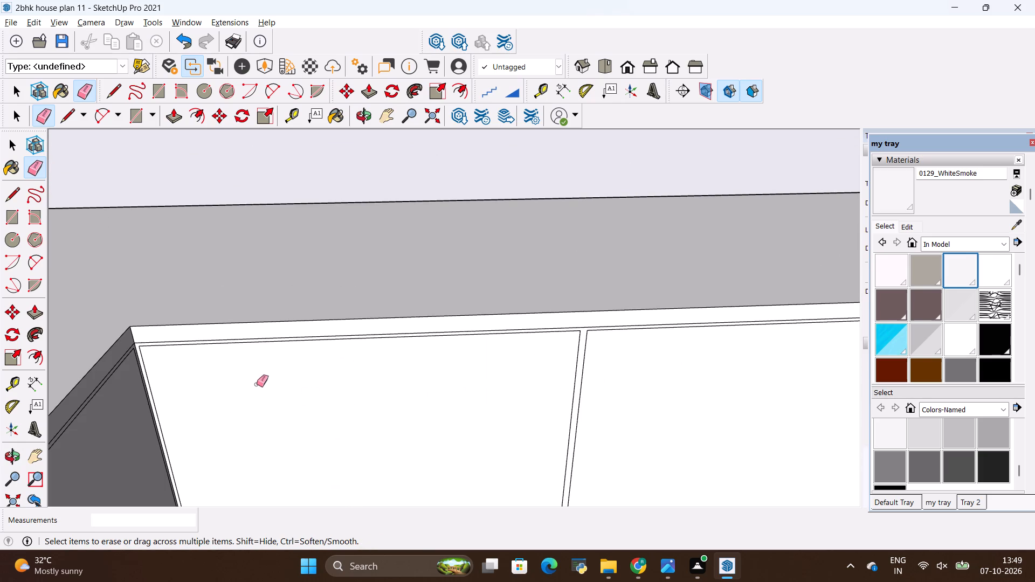
scroll(370, 323, "down", 5)
scroll(520, 286, "down", 4)
scroll(571, 293, "down", 2)
middle_click_drag(770, 332, 753, 384)
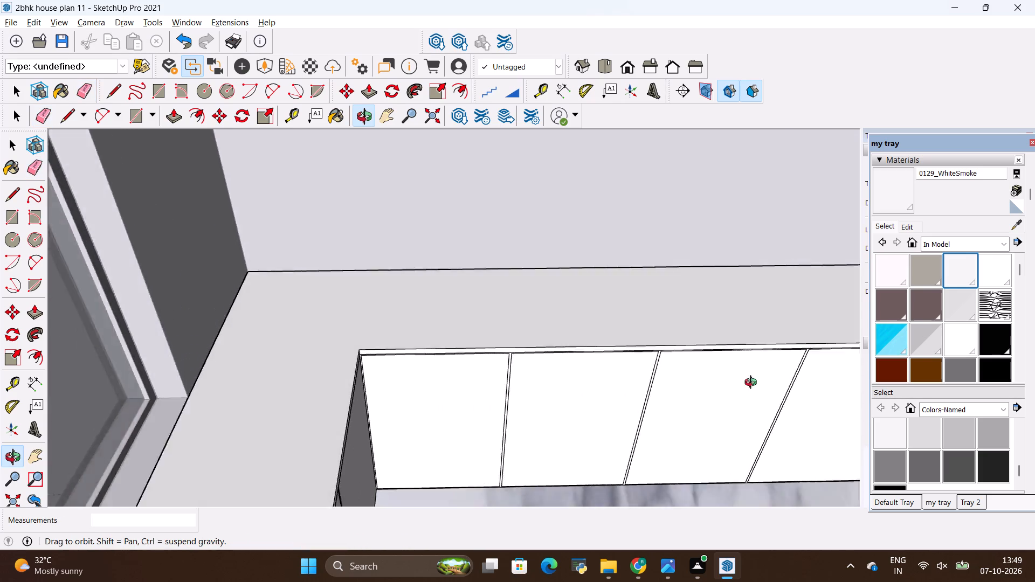
middle_click_drag(753, 384, 562, 399)
middle_click_drag(332, 420, 405, 376, "shift")
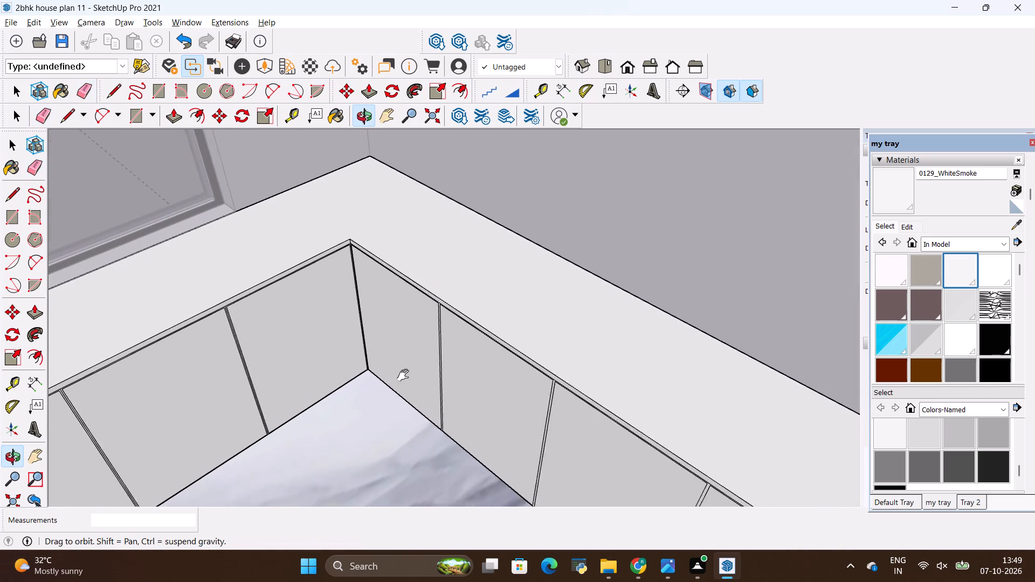
middle_click_drag(405, 376, 629, 322, "shift")
scroll(699, 396, "down", 3)
middle_click_drag(666, 427, 580, 379)
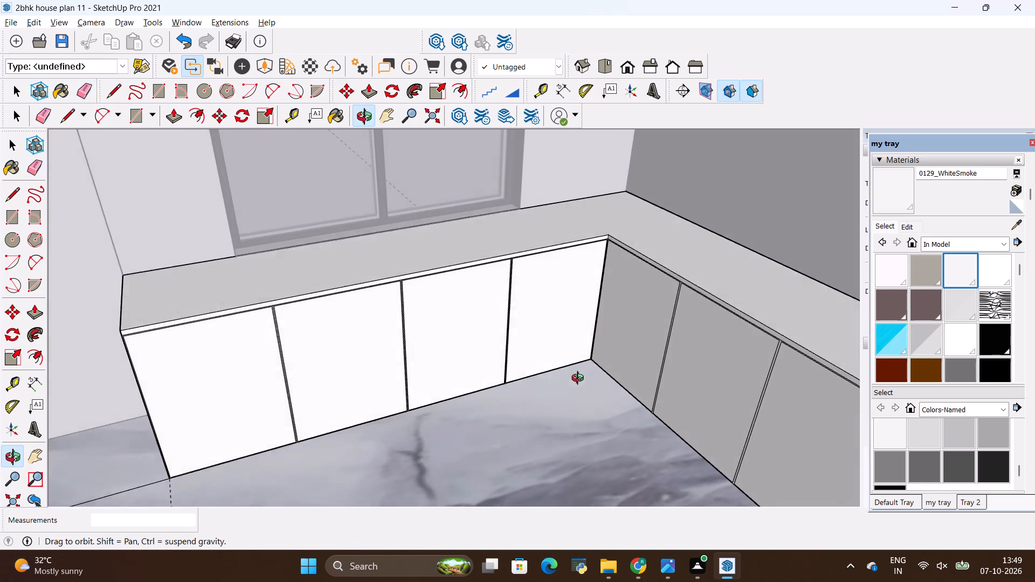
middle_click_drag(580, 379, 579, 378)
scroll(578, 376, "down", 1)
scroll(498, 320, "up", 8)
scroll(515, 217, "up", 12)
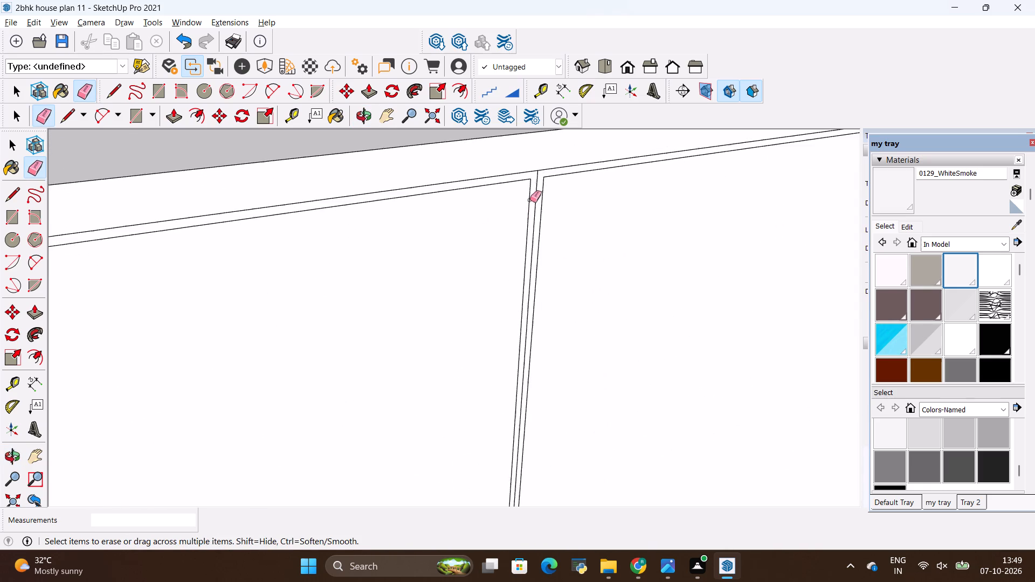
scroll(530, 200, "up", 15)
left_click_drag(543, 210, 537, 217)
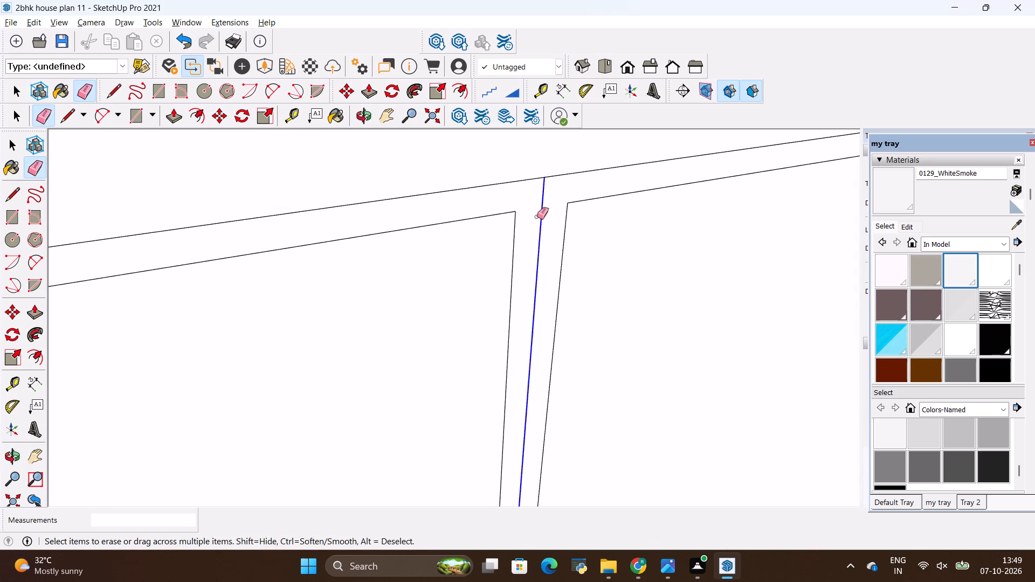
left_click_drag(537, 217, 532, 231)
Erase the middle dividing line, between the second and third front panels of the window run.
scroll(626, 244, "down", 20)
scroll(626, 244, "down", 8)
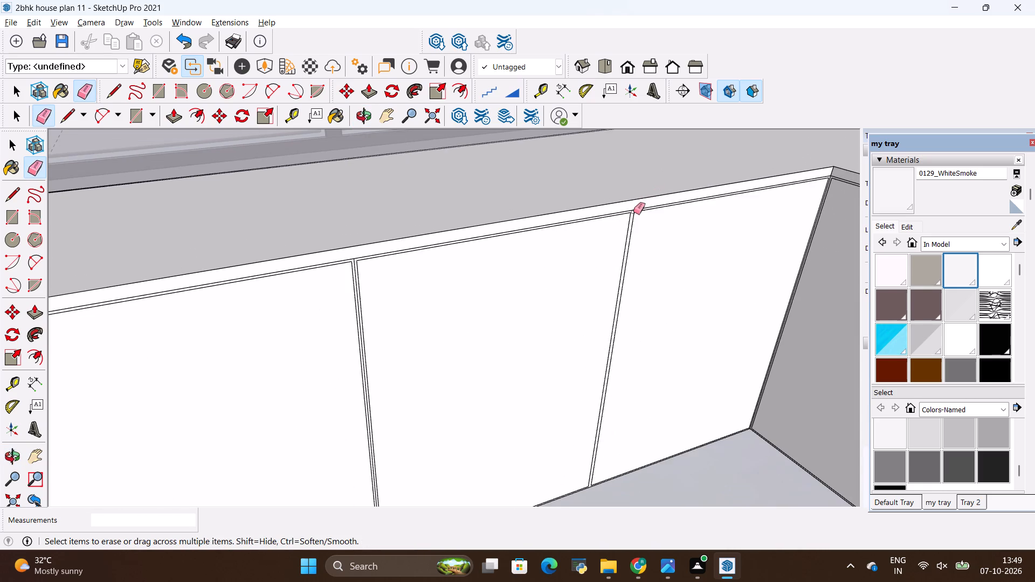
scroll(348, 288, "up", 19)
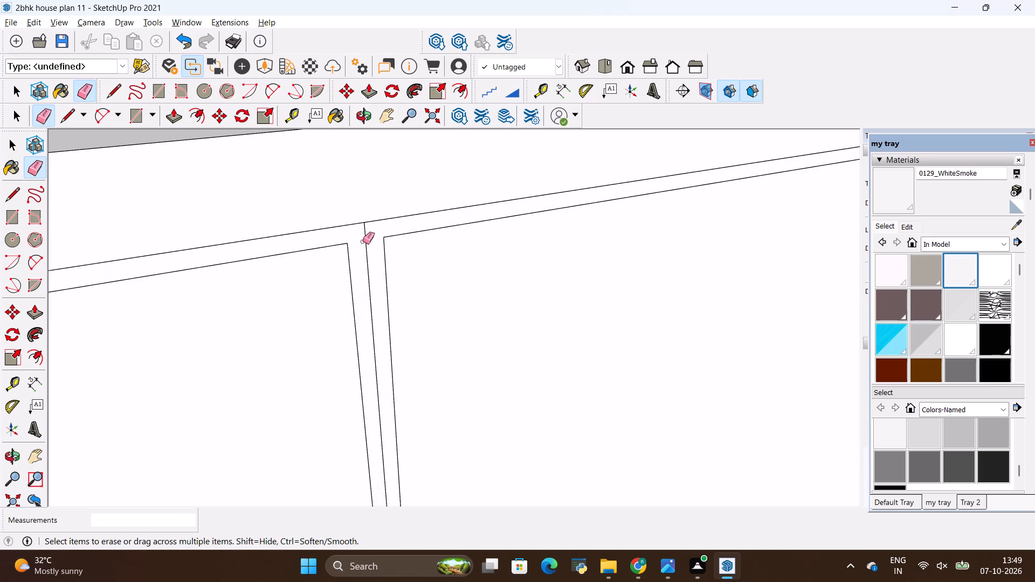
scroll(369, 238, "up", 4)
left_click_drag(370, 235, 363, 246)
Erase the dividing line nearest the window run's free end and finish editing the base unit.
scroll(569, 307, "down", 7)
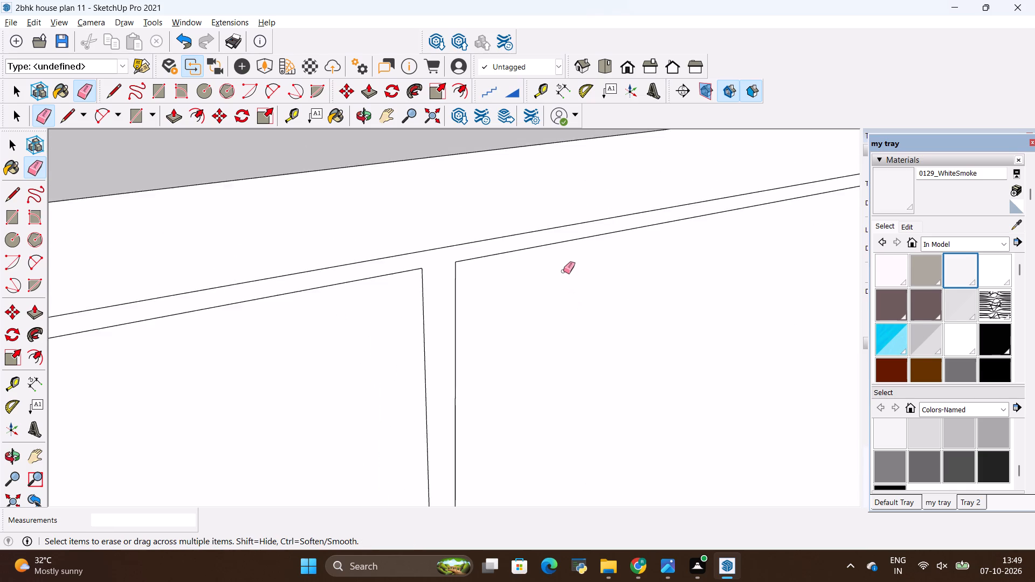
scroll(563, 271, "down", 19)
scroll(619, 322, "down", 5)
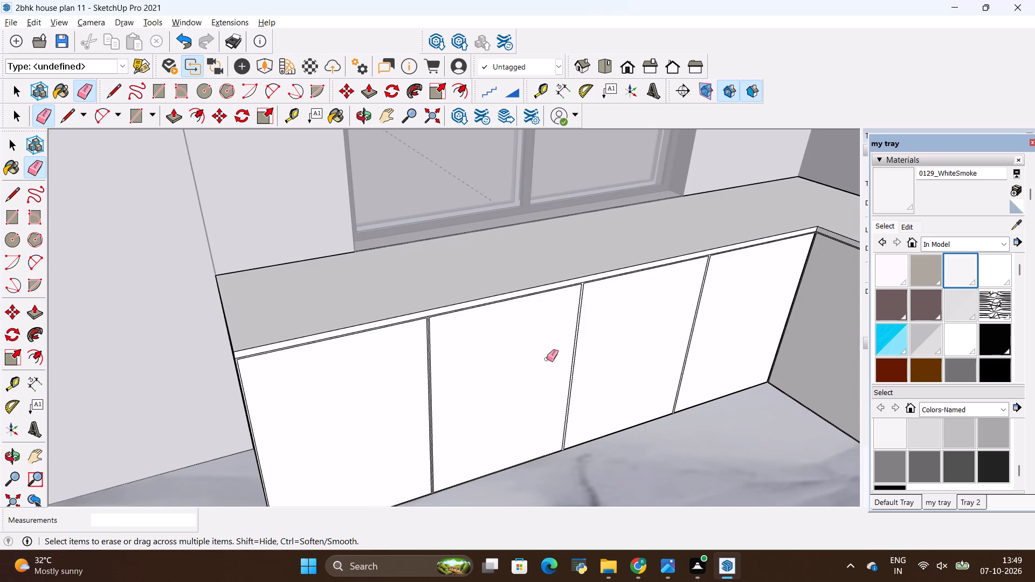
scroll(430, 345, "up", 20)
scroll(430, 345, "up", 1)
scroll(459, 292, "up", 6)
left_click_drag(445, 293, 439, 301)
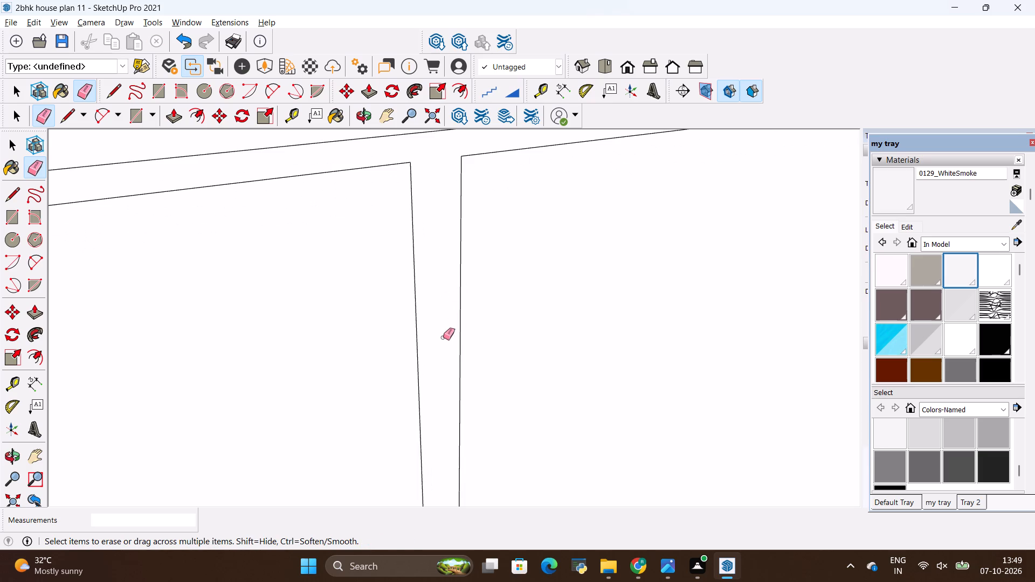
scroll(443, 337, "down", 20)
scroll(443, 337, "down", 15)
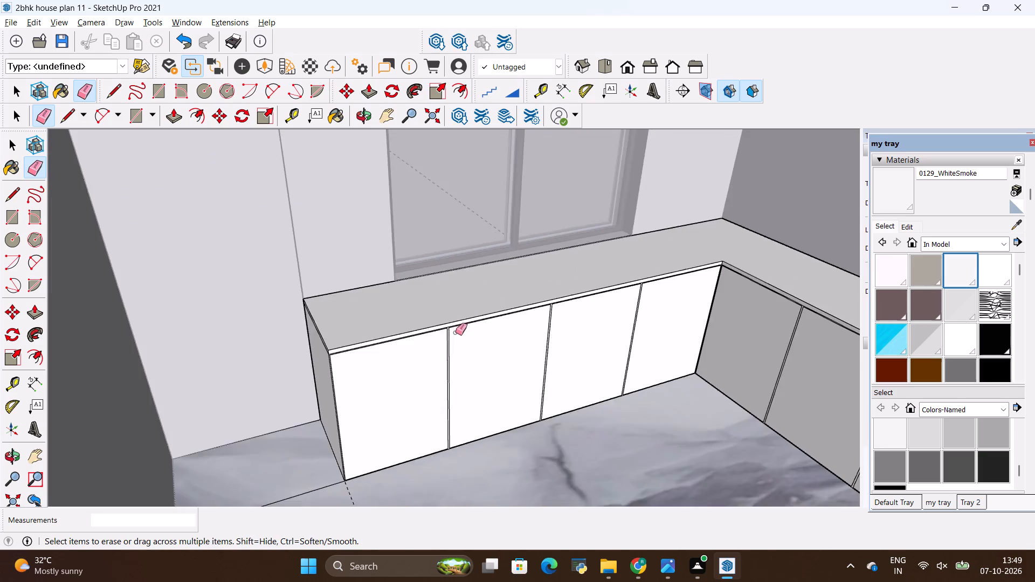
scroll(456, 332, "down", 20)
scroll(456, 332, "down", 4)
key("space")
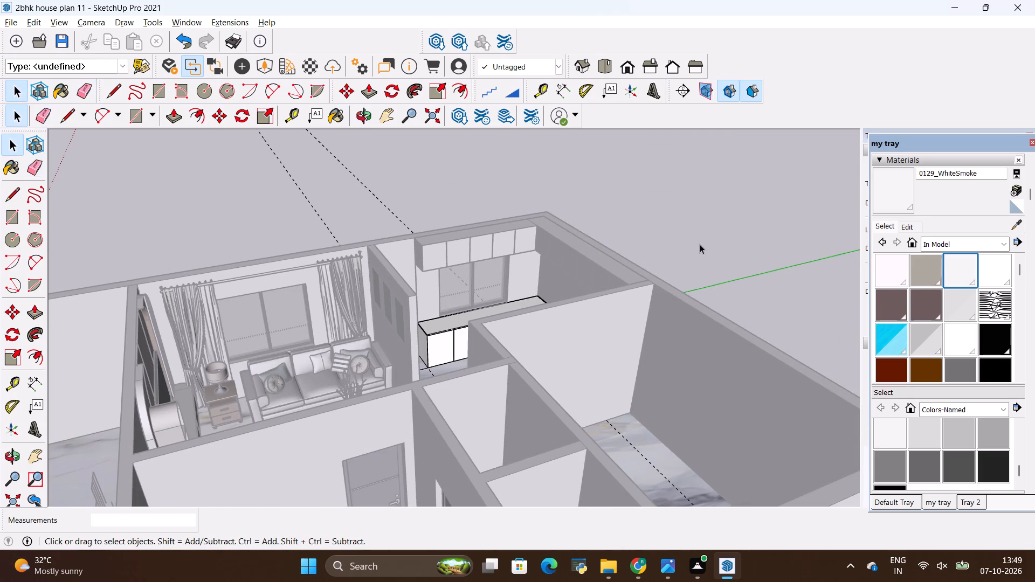
left_click(700, 244)
Open the base unit for editing and push the strip around the window run's front panels inward 0.18".
scroll(508, 247, "up", 4)
middle_click_drag(443, 399, 472, 429)
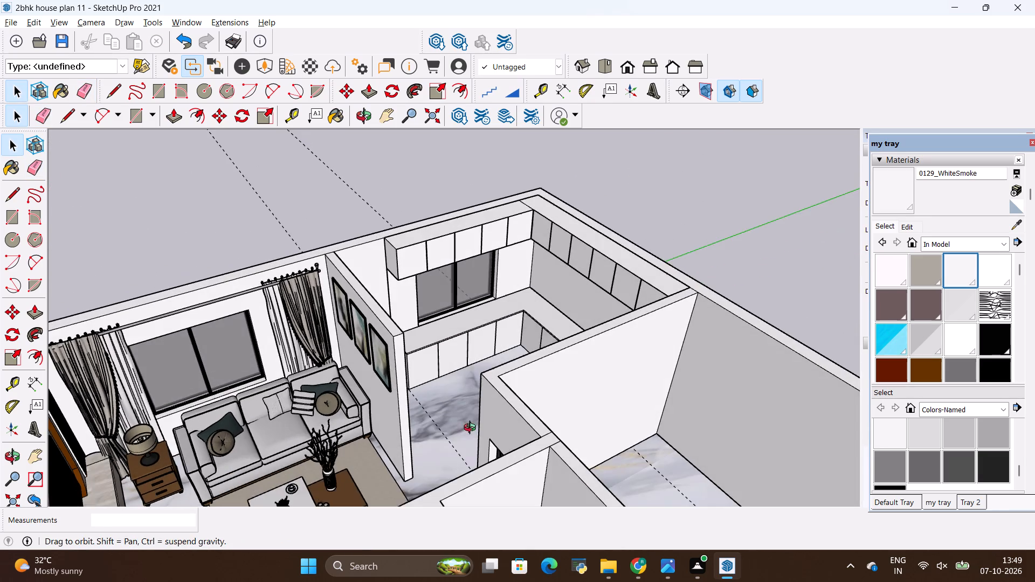
middle_click_drag(472, 429, 473, 429)
scroll(453, 362, "up", 3)
scroll(420, 328, "up", 15)
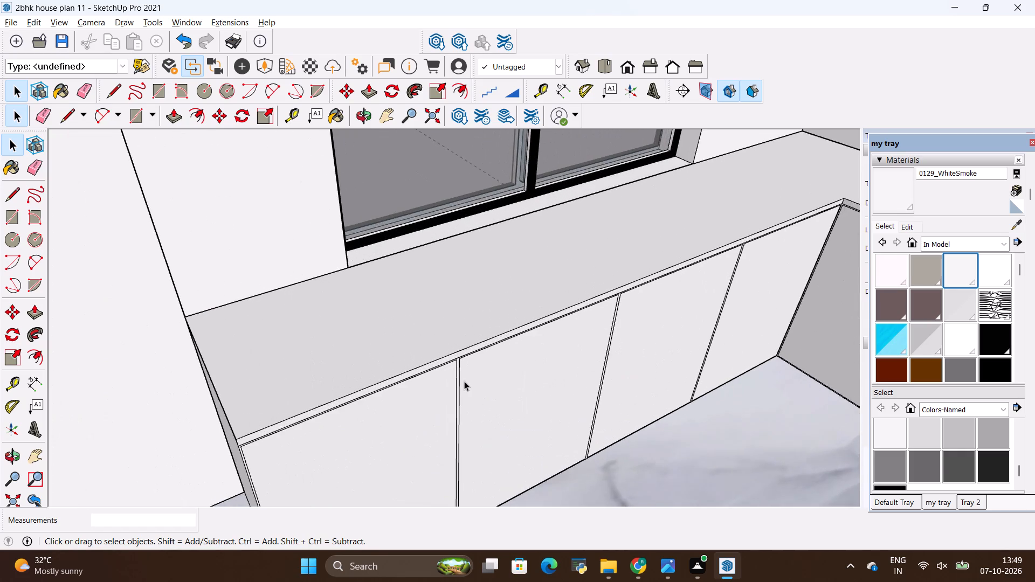
scroll(464, 381, "up", 1)
middle_click_drag(464, 381, 446, 338)
scroll(454, 346, "up", 15)
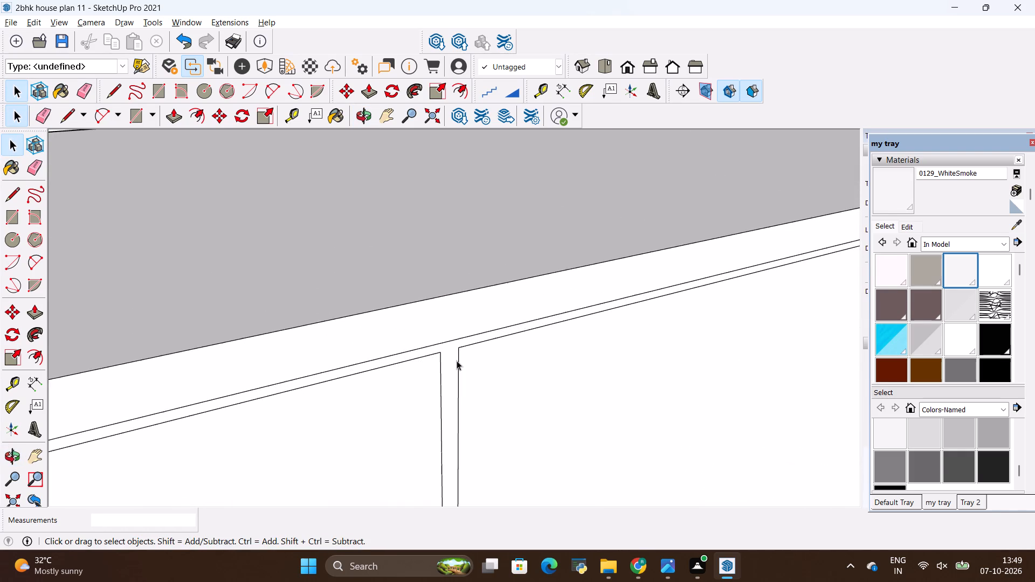
scroll(457, 361, "up", 4)
key("p")
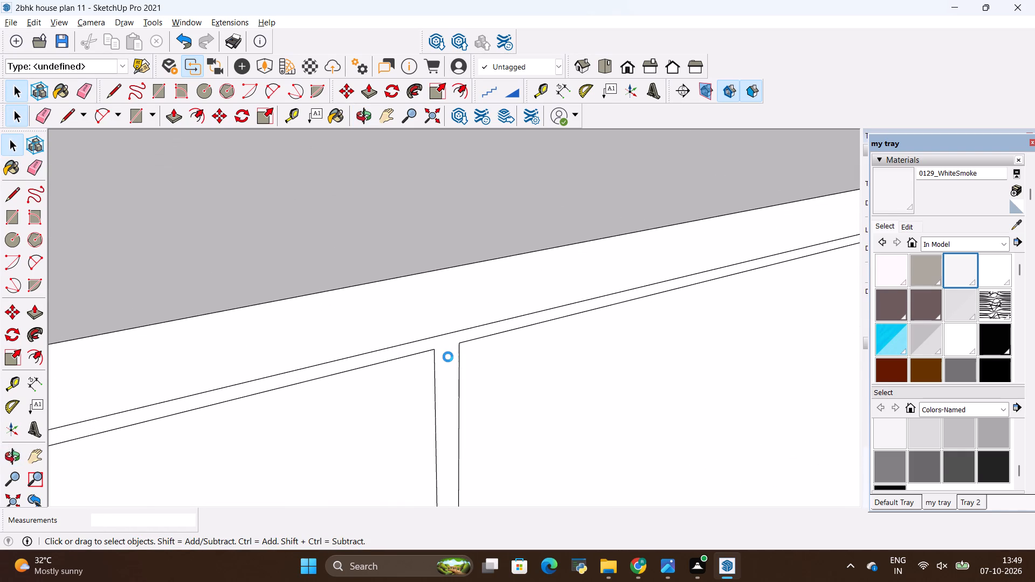
scroll(402, 309, "down", 11)
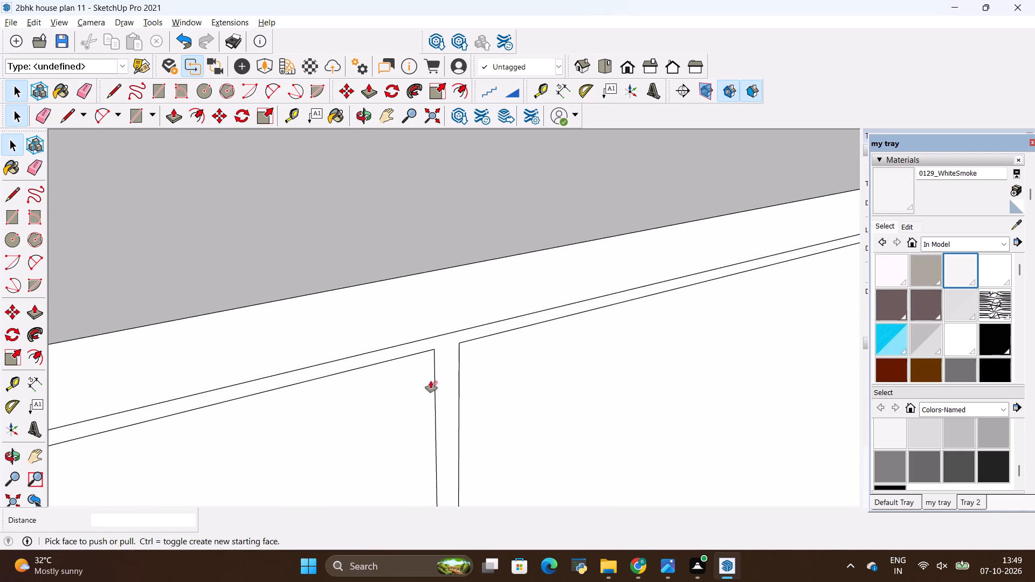
scroll(421, 375, "down", 17)
middle_click_drag(444, 428, 424, 347, "shift")
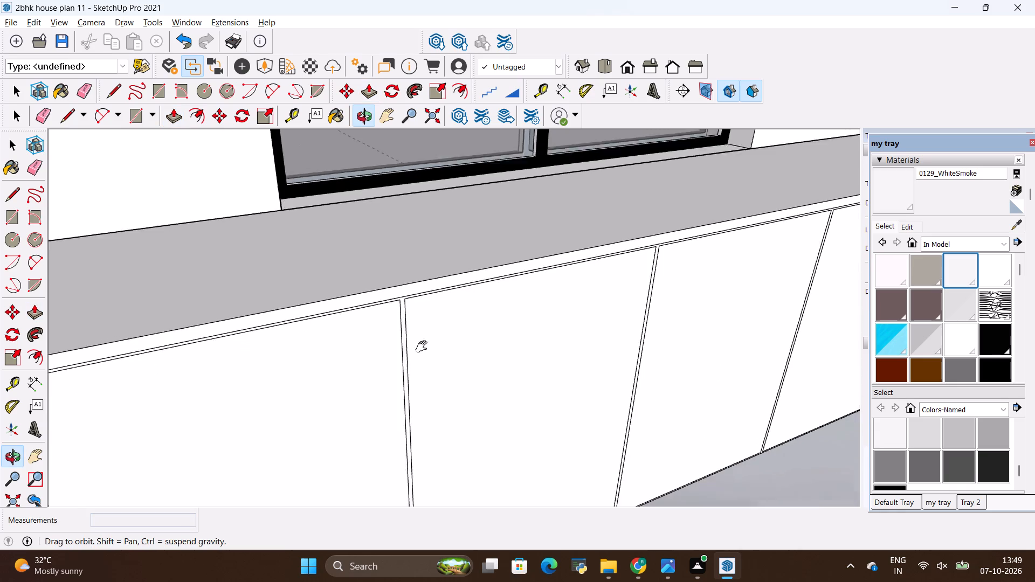
middle_click_drag(424, 347, 406, 334, "shift")
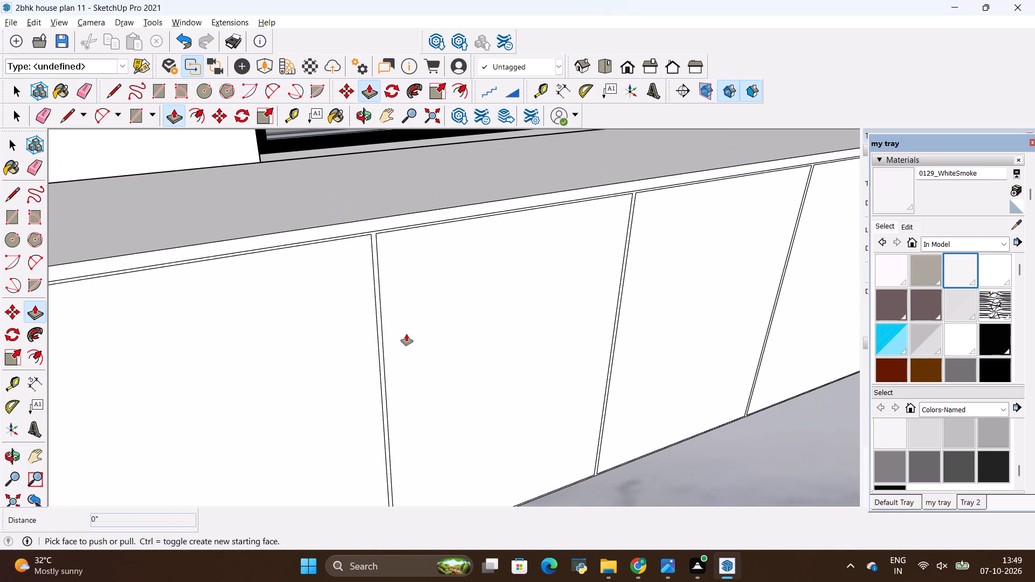
key("p")
scroll(362, 223, "up", 12)
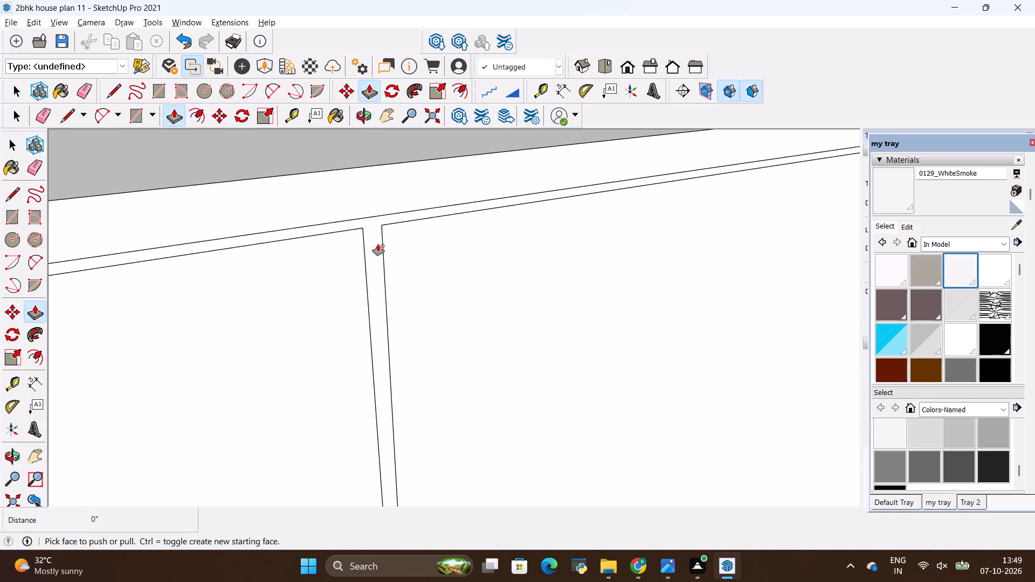
scroll(378, 244, "up", 7)
left_click(373, 242)
key("space")
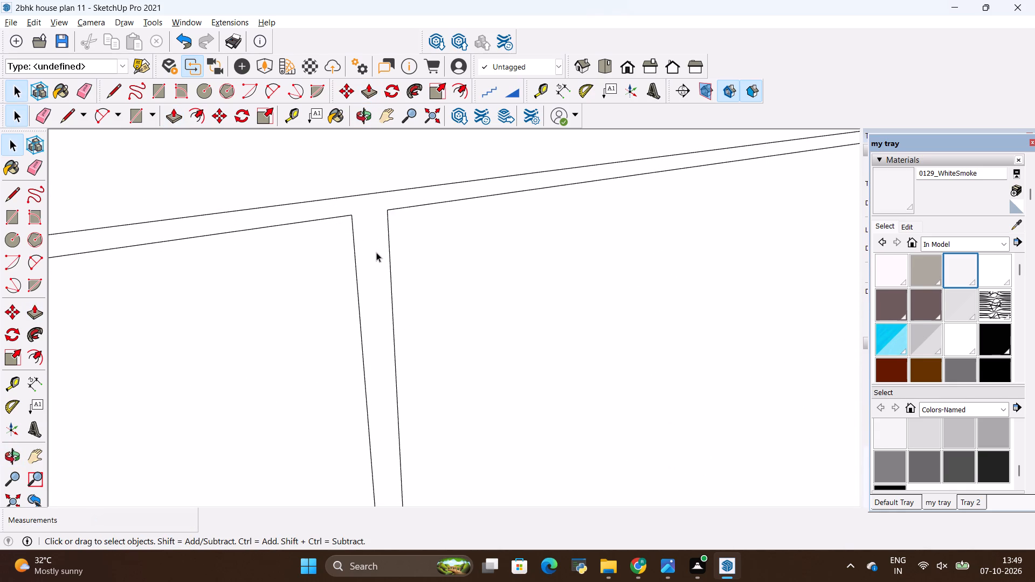
double_click(376, 252)
key("p")
left_click(375, 252)
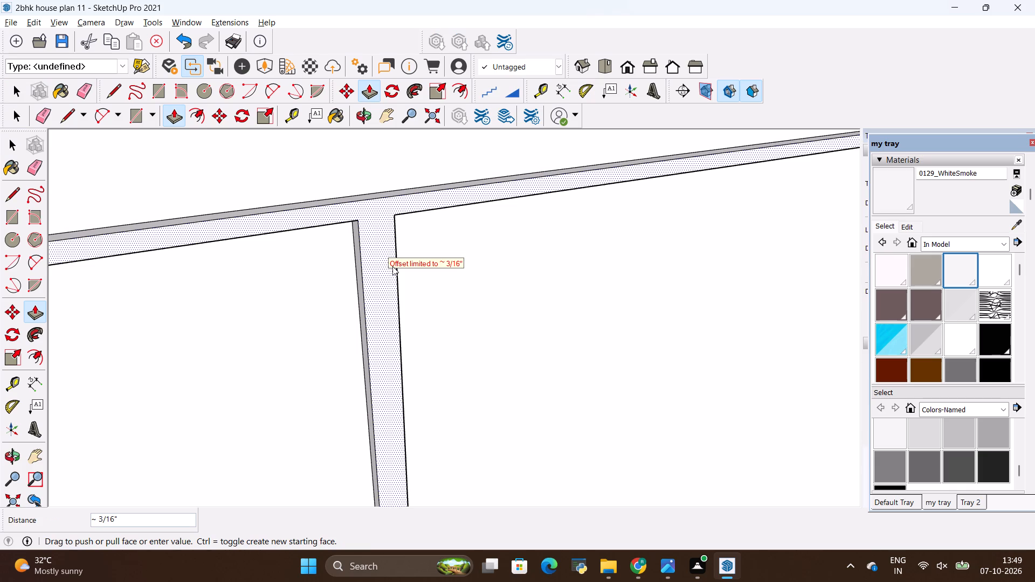
key("BackSpace")
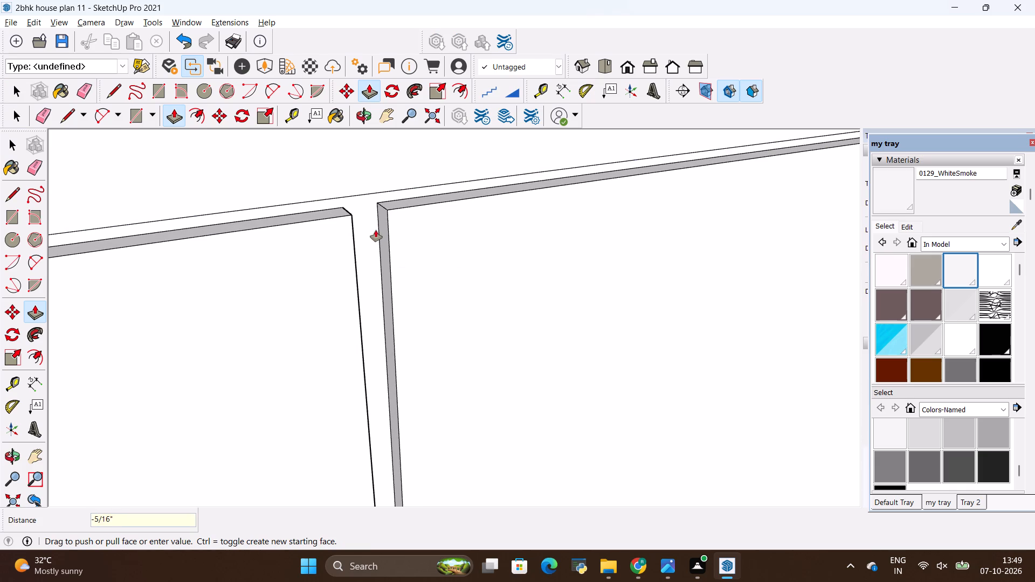
key("BackSpace")
type(".18")
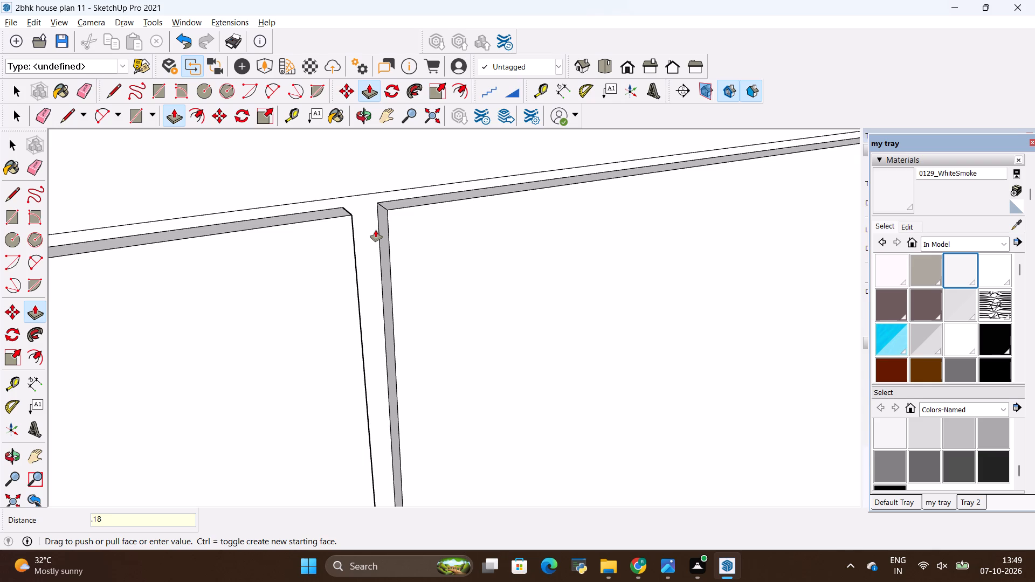
key("shift+quotedbl")
key("Return")
Examine the recessed strip and the countertop's front edge along the window run up to the inner corner.
scroll(446, 297, "down", 3)
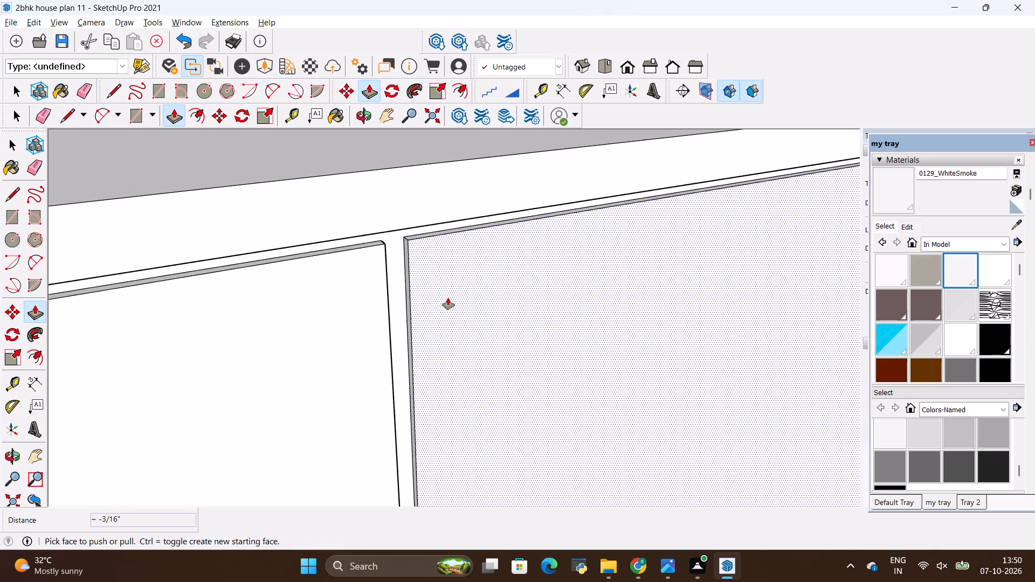
scroll(448, 298, "down", 5)
key("space")
left_click(418, 221)
scroll(388, 268, "up", 4)
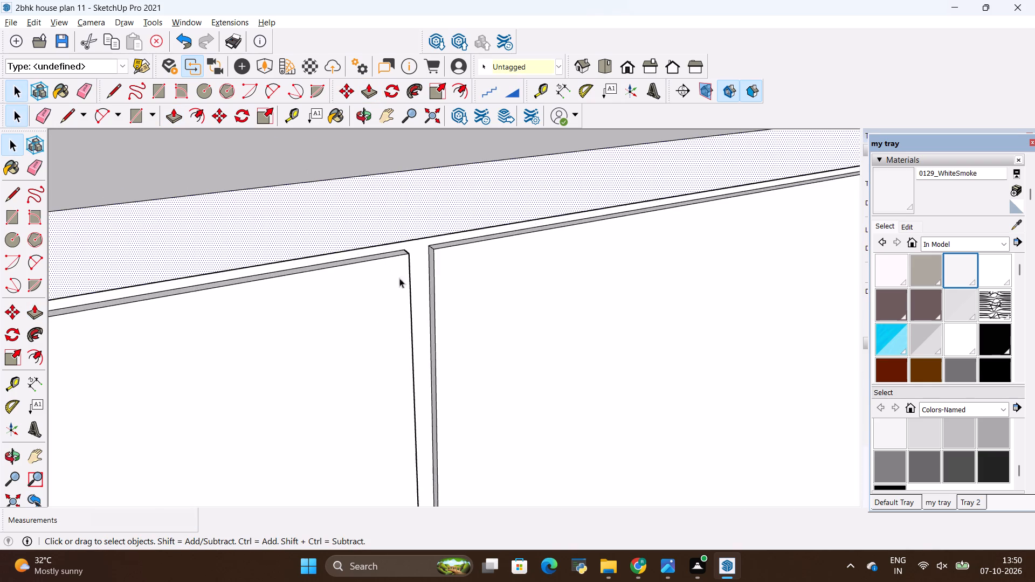
scroll(399, 278, "up", 4)
scroll(426, 273, "down", 12)
middle_click_drag(448, 252, 444, 441)
scroll(444, 331, "up", 1)
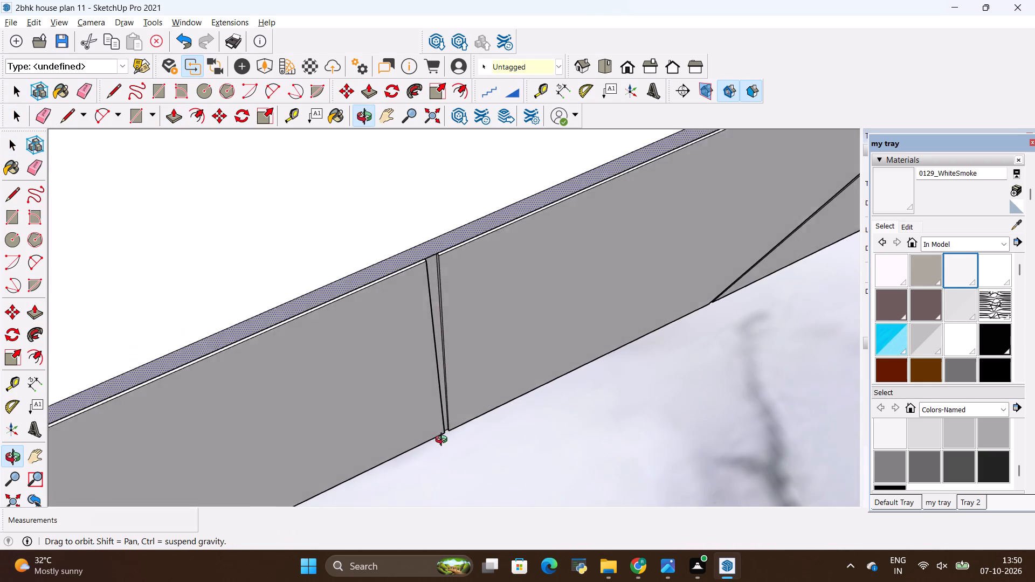
middle_click_drag(444, 441, 445, 461)
scroll(441, 408, "down", 20)
scroll(441, 408, "down", 1)
scroll(572, 349, "down", 2)
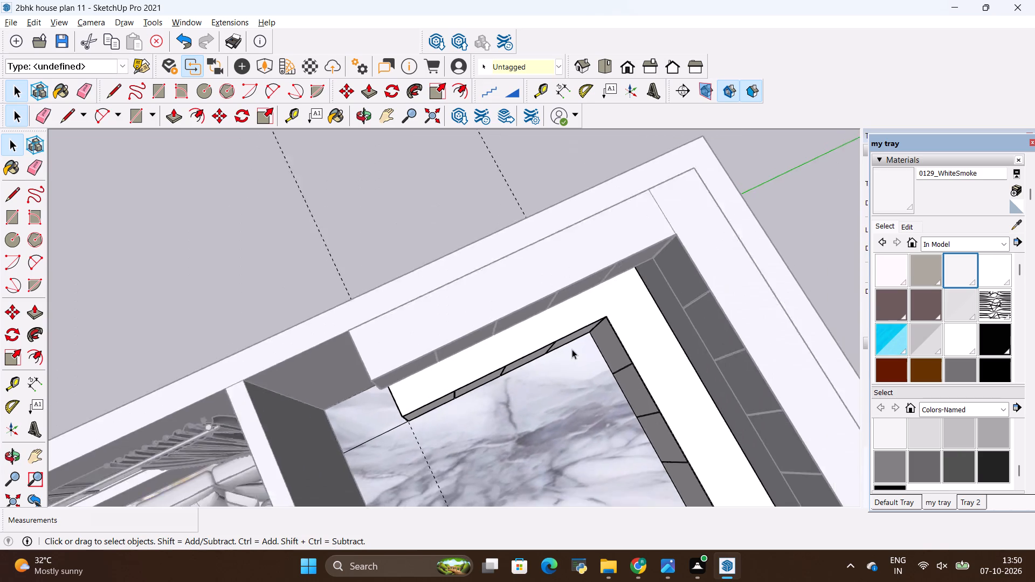
scroll(572, 349, "down", 10)
middle_click_drag(593, 412, 582, 259)
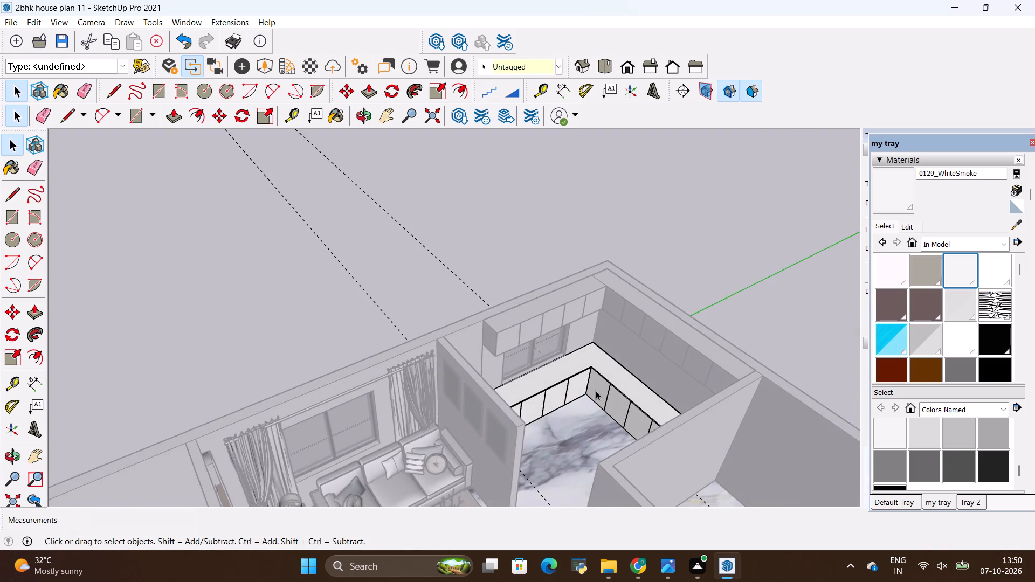
scroll(596, 389, "up", 20)
scroll(596, 389, "up", 13)
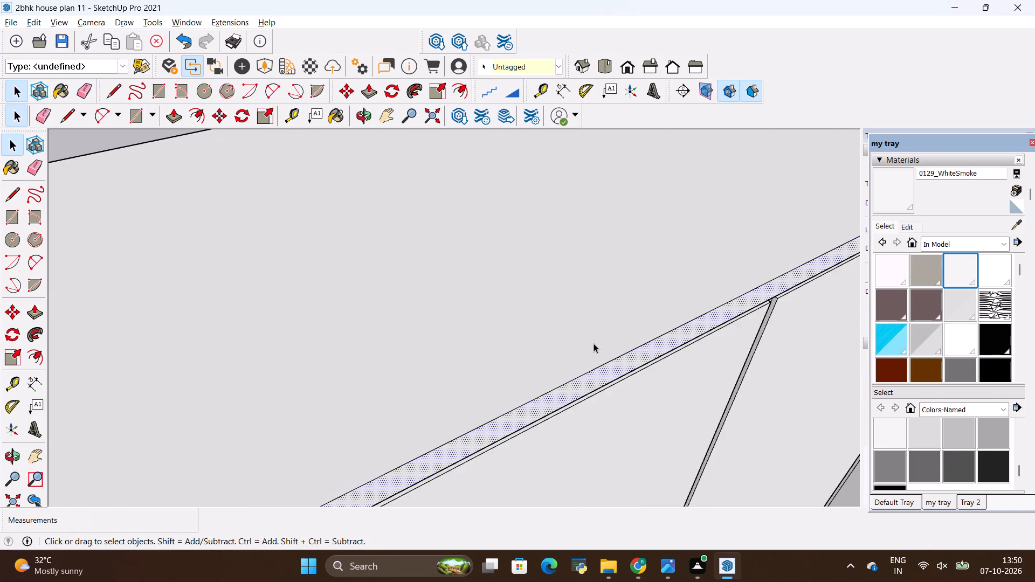
scroll(641, 347, "up", 5)
scroll(843, 268, "up", 3)
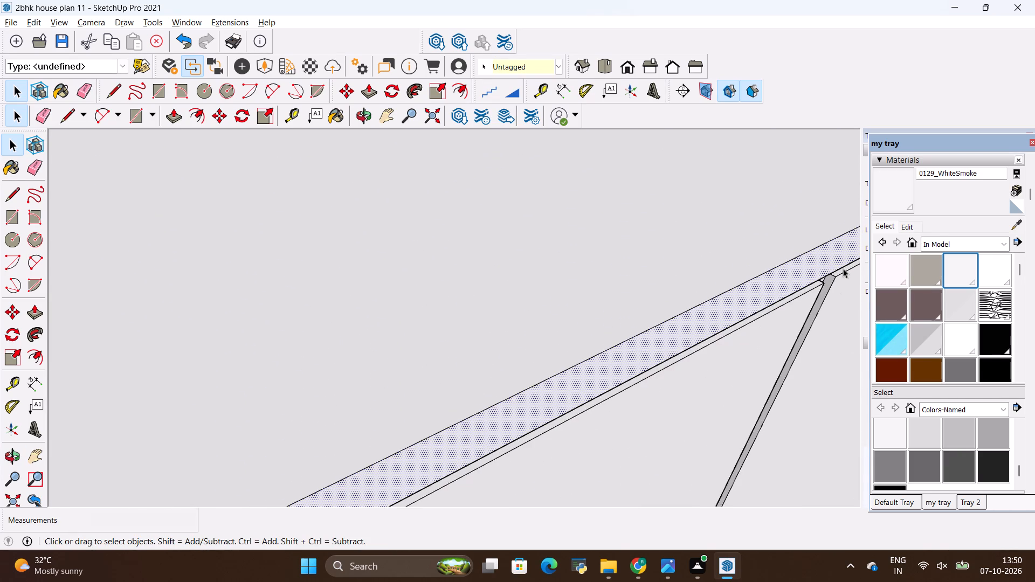
scroll(843, 268, "up", 17)
scroll(508, 307, "down", 11)
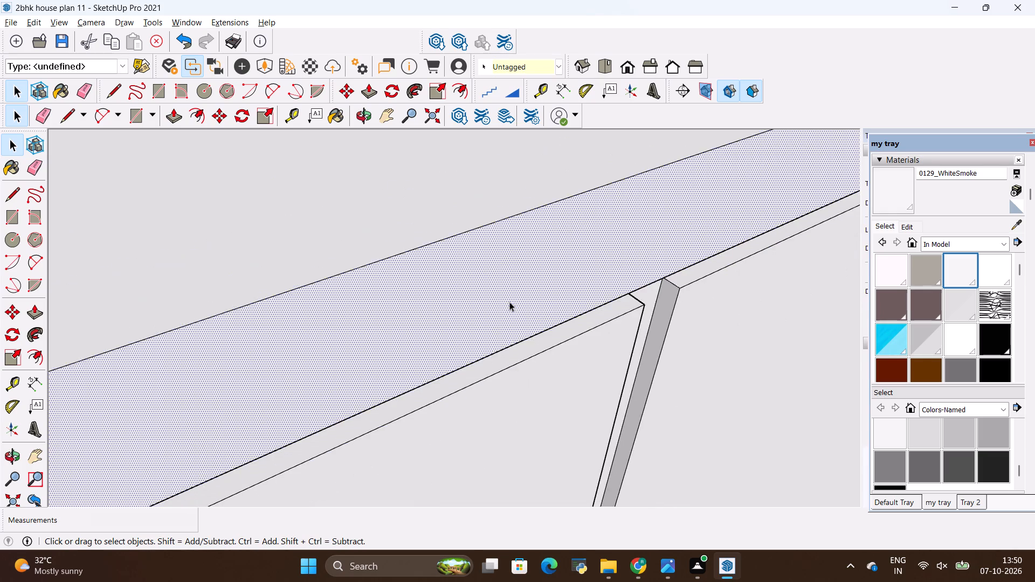
scroll(509, 302, "down", 4)
scroll(510, 300, "up", 1)
scroll(510, 300, "down", 3)
scroll(541, 302, "down", 20)
scroll(541, 302, "down", 8)
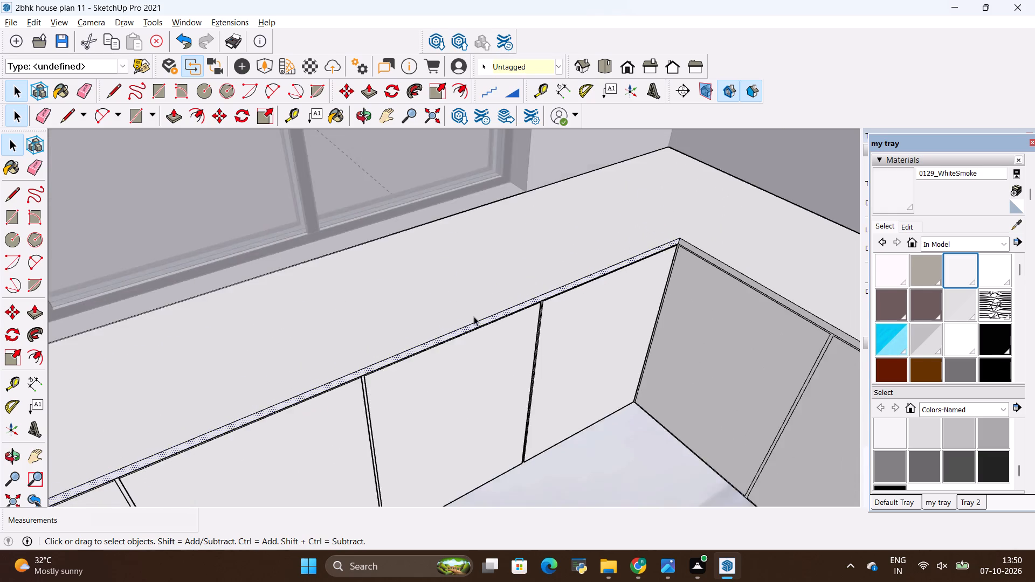
scroll(474, 316, "down", 20)
scroll(474, 316, "down", 2)
Push the strip around the front panels inward 0.18" on the run without the window.
middle_click_drag(420, 433, 740, 499)
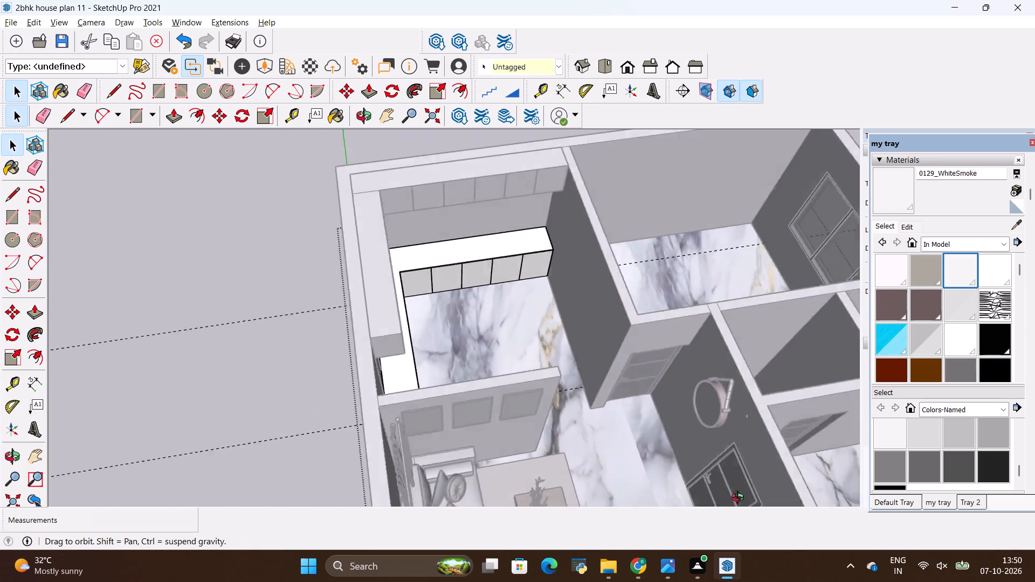
middle_click_drag(740, 499, 740, 491)
scroll(499, 310, "up", 20)
scroll(499, 310, "up", 2)
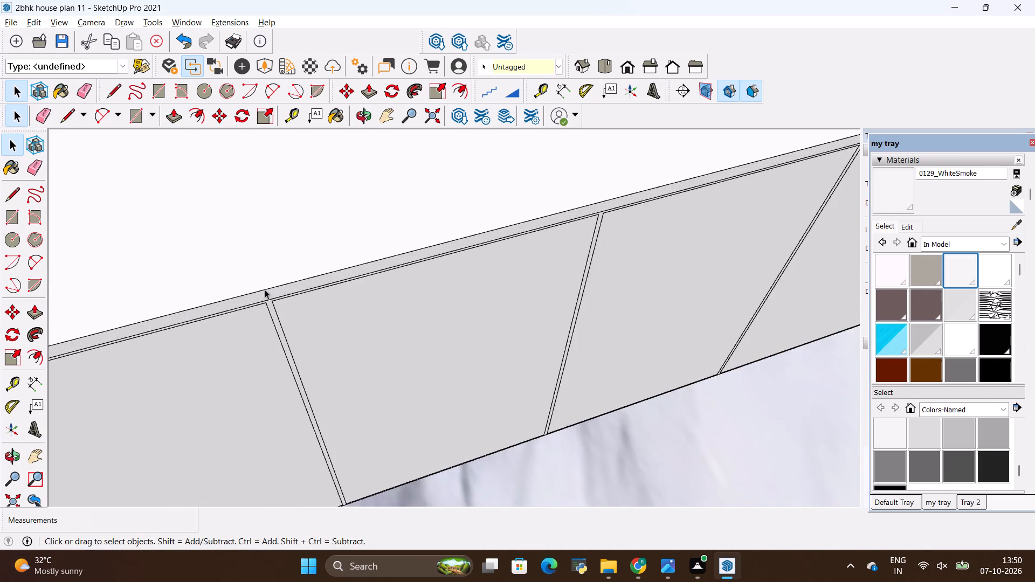
scroll(265, 289, "up", 20)
double_click(313, 312)
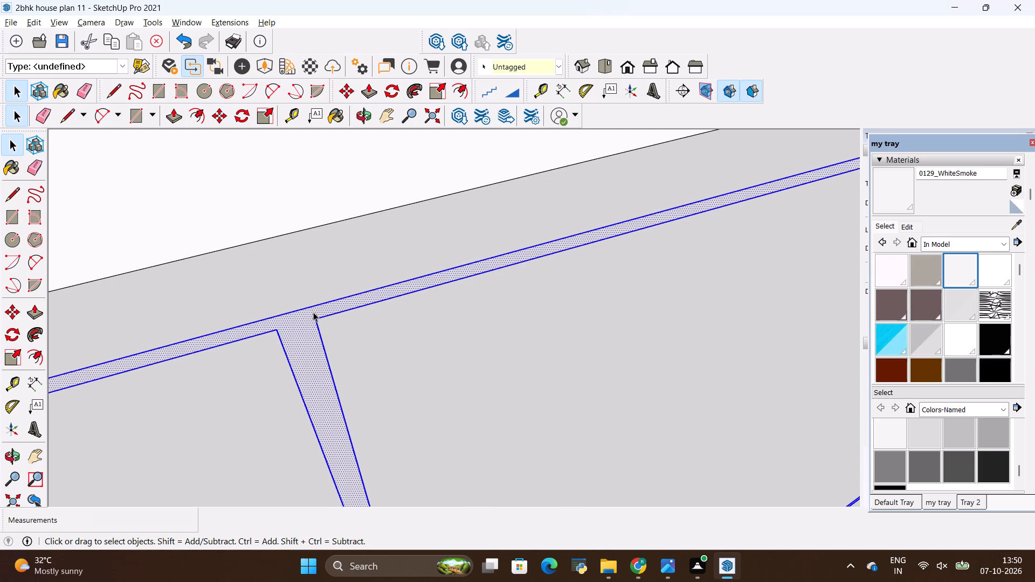
left_click(308, 294)
left_click(300, 323)
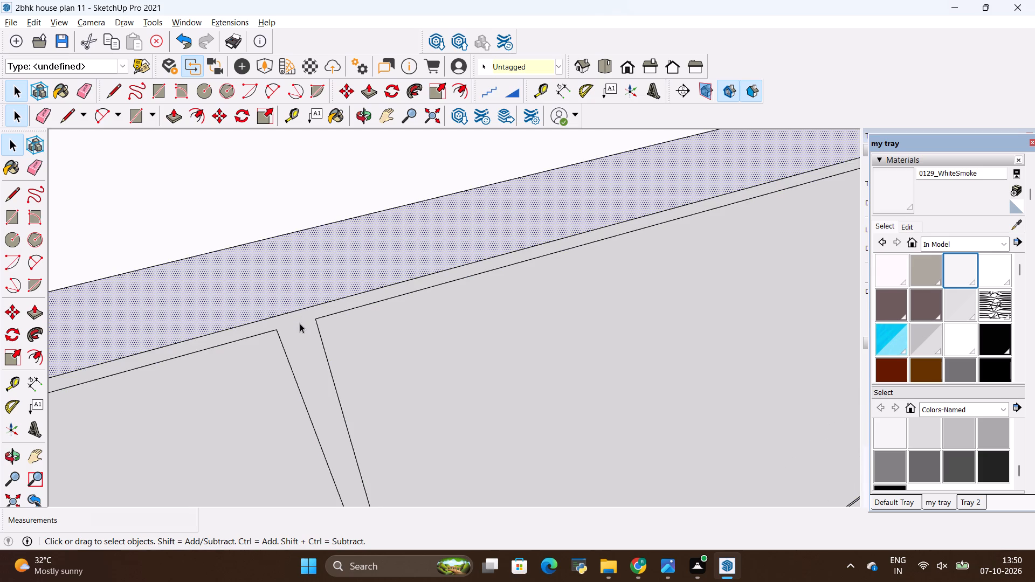
key("p")
left_click(296, 337)
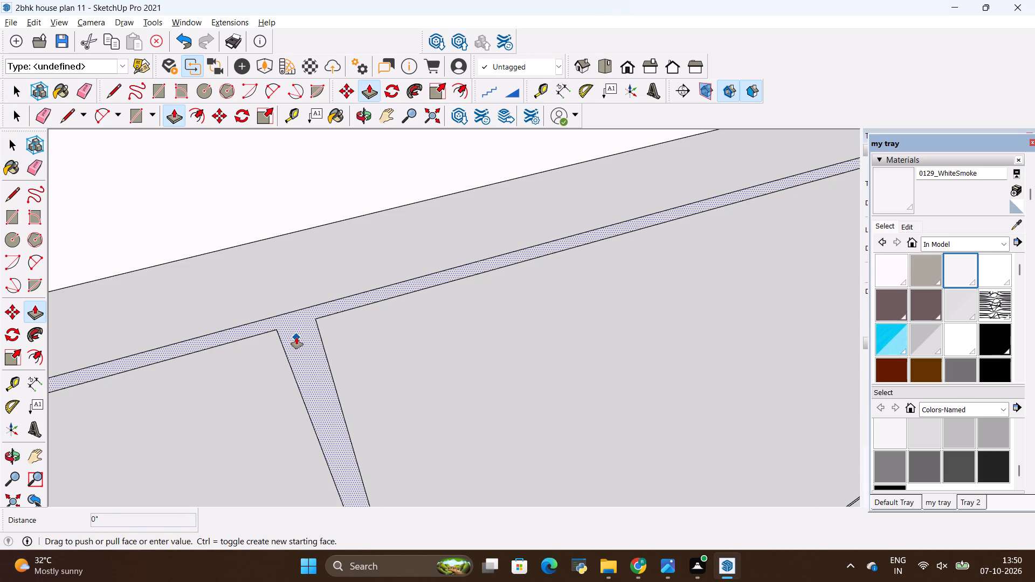
key("BackSpace")
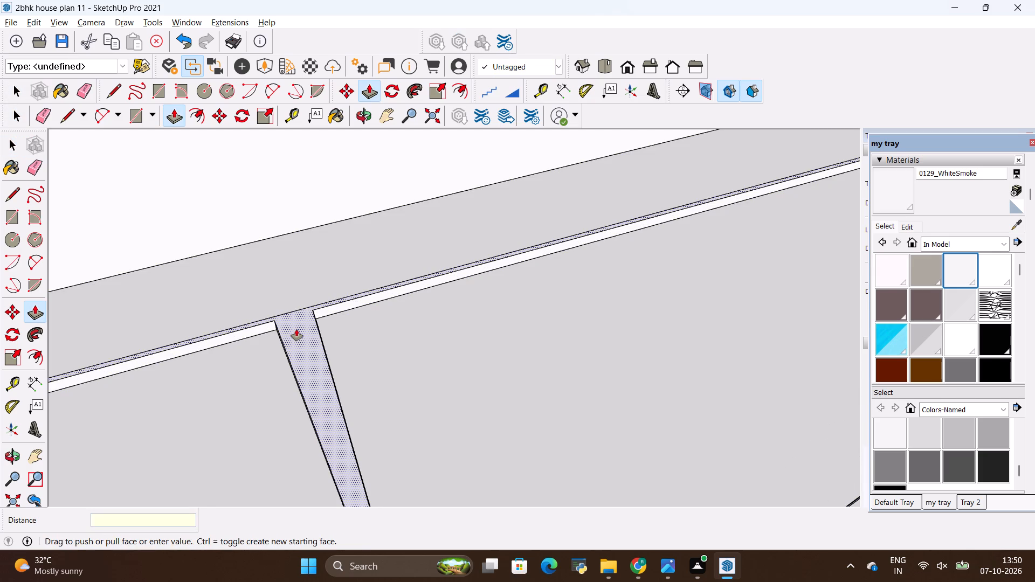
key("period")
type("18\"")
key("Return")
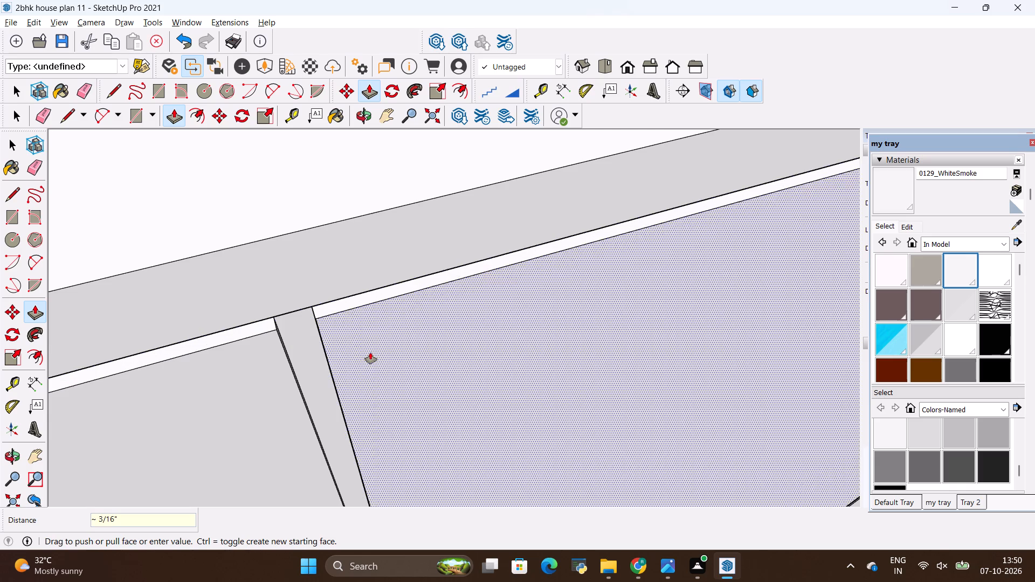
Extend the countertop's front edge outward 2" along the base unit run without the window.
scroll(370, 351, "down", 18)
middle_click_drag(429, 361, 368, 255)
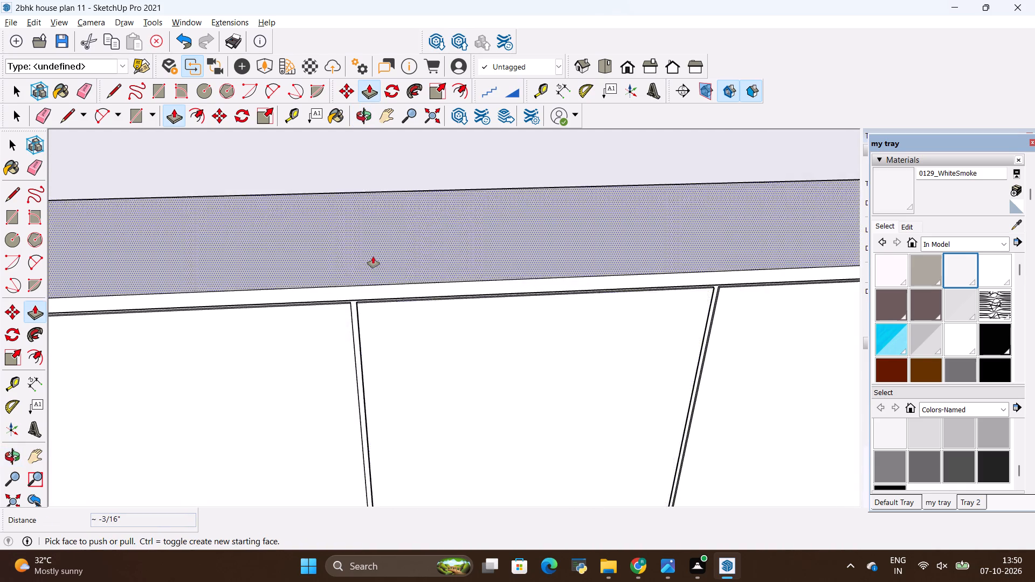
scroll(374, 257, "down", 11)
middle_click_drag(577, 311, 506, 415)
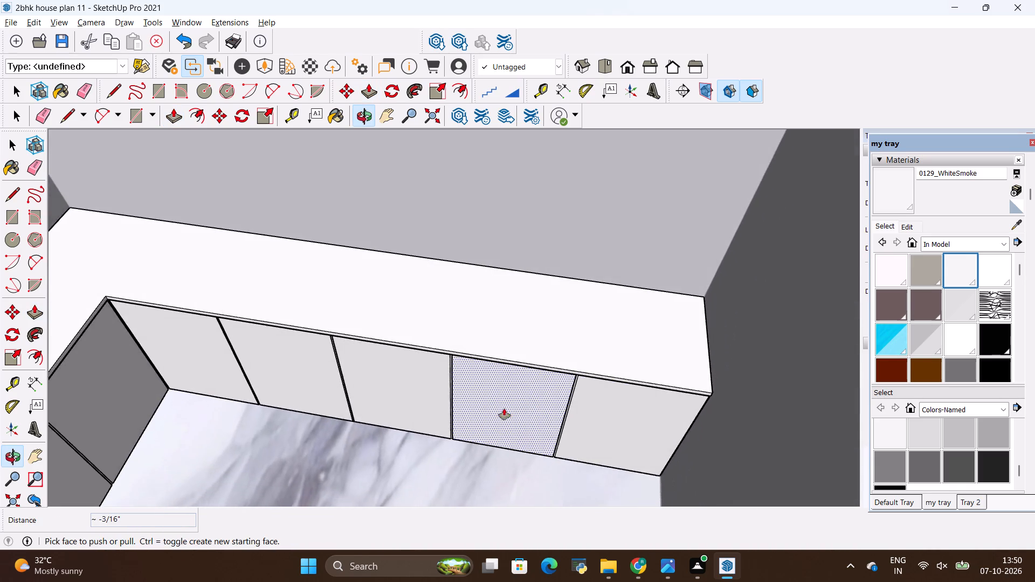
scroll(507, 407, "down", 12)
middle_click_drag(516, 394, 546, 334)
scroll(545, 408, "up", 8)
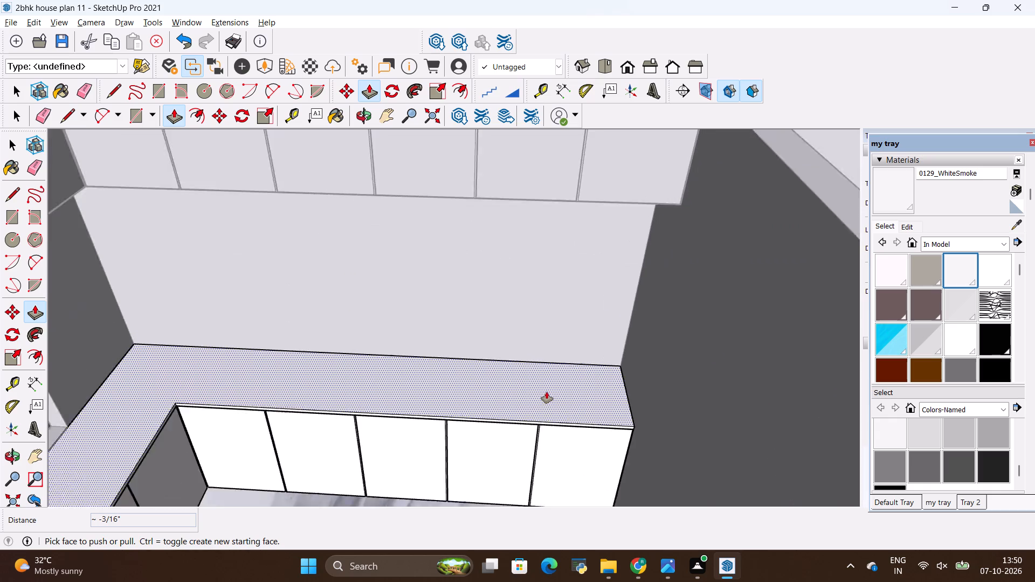
scroll(547, 392, "up", 10)
scroll(556, 429, "down", 4)
middle_click_drag(557, 455, 592, 342)
scroll(588, 454, "up", 2)
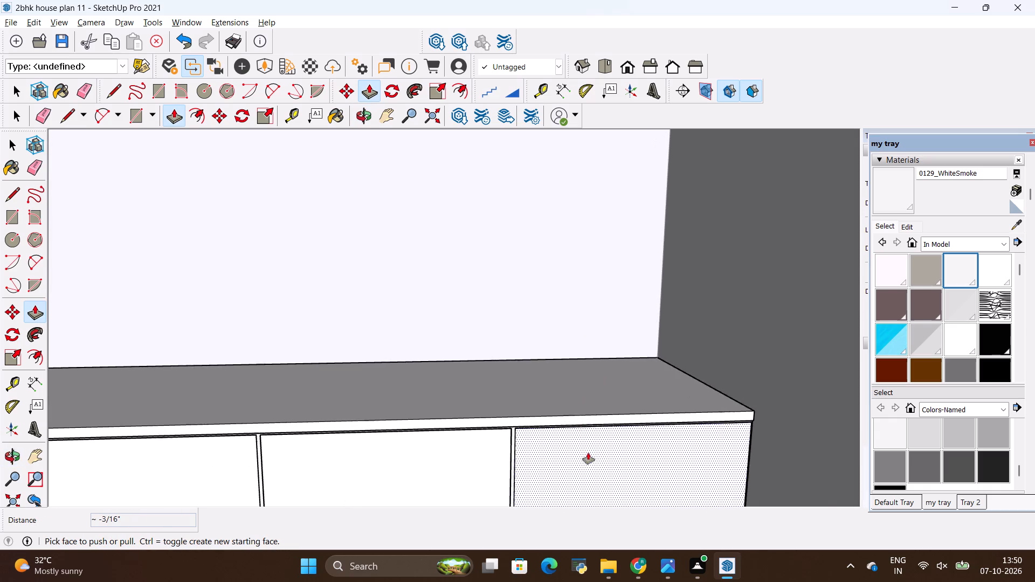
scroll(588, 453, "up", 15)
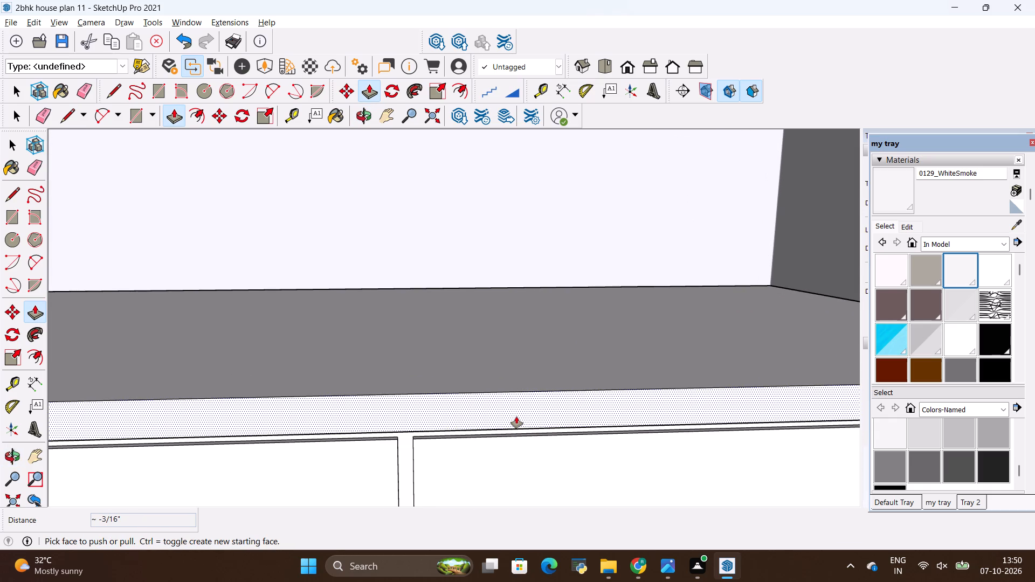
key("p")
left_click(516, 414)
key("BackSpace")
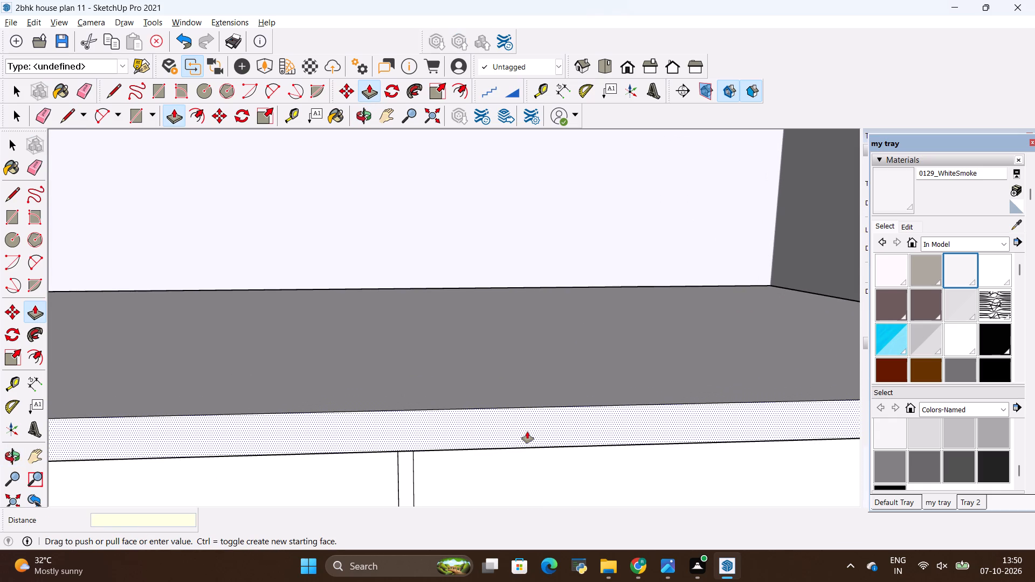
type("2\"")
key("Return")
Extend the countertop's front edge outward 2" along the window run and finish editing the base unit.
scroll(525, 387, "down", 5)
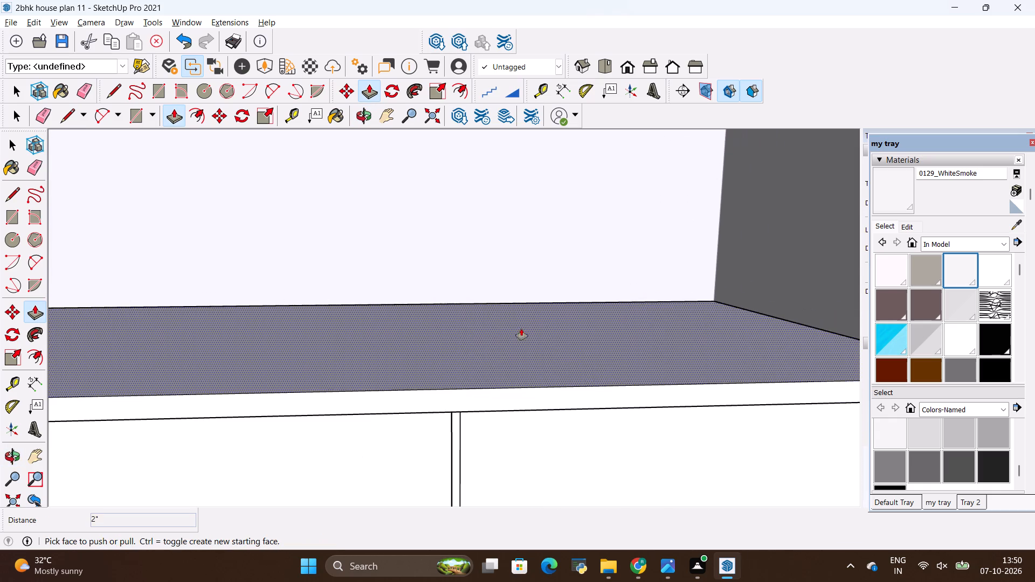
middle_click_drag(576, 316, 523, 463)
scroll(538, 431, "down", 20)
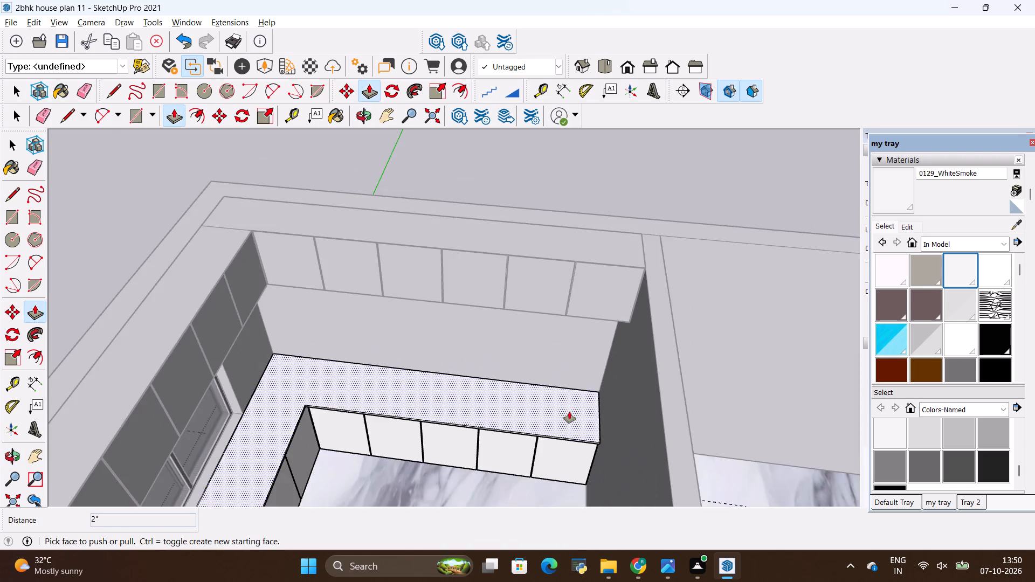
scroll(569, 412, "down", 4)
middle_click_drag(489, 440, 231, 426)
scroll(440, 407, "up", 4)
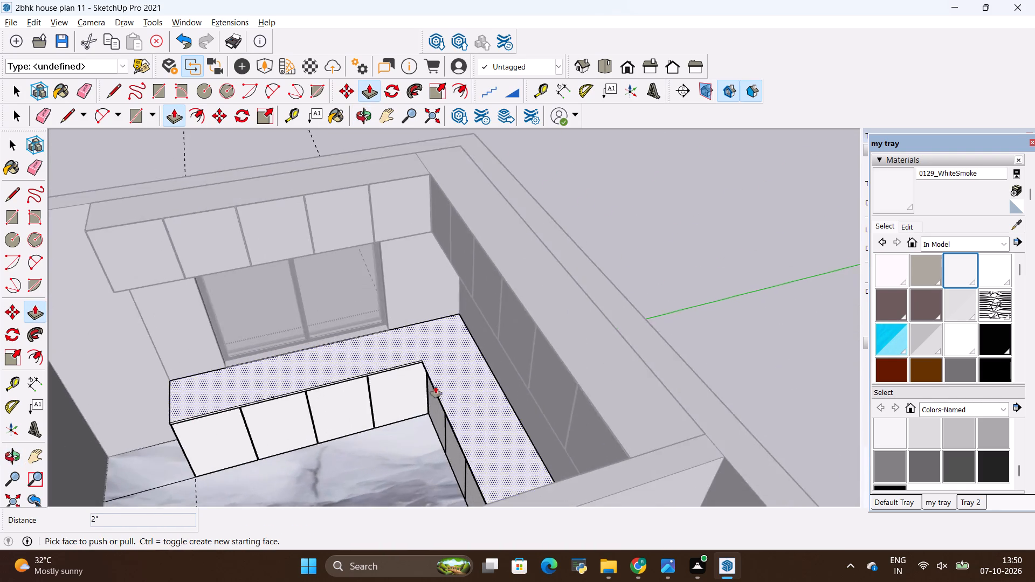
scroll(436, 386, "up", 19)
scroll(392, 344, "up", 3)
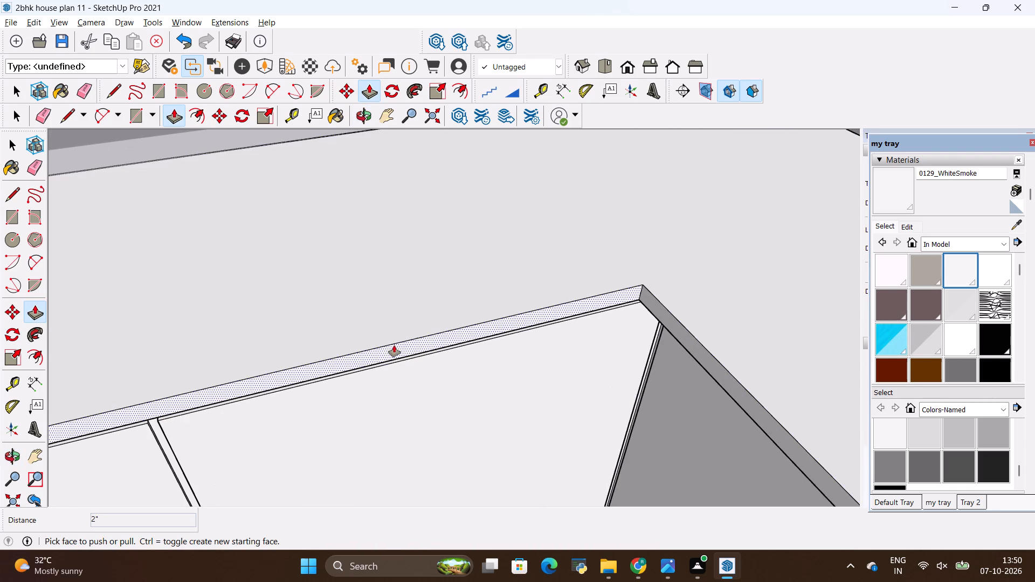
left_click(396, 348)
key("BackSpace")
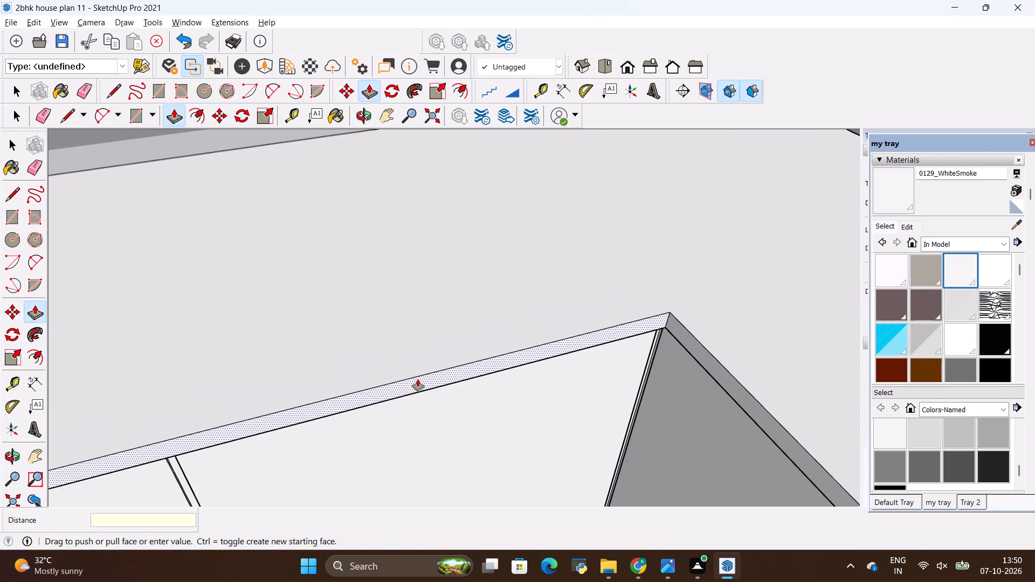
key("2")
key("shift+quotedbl")
key("Return")
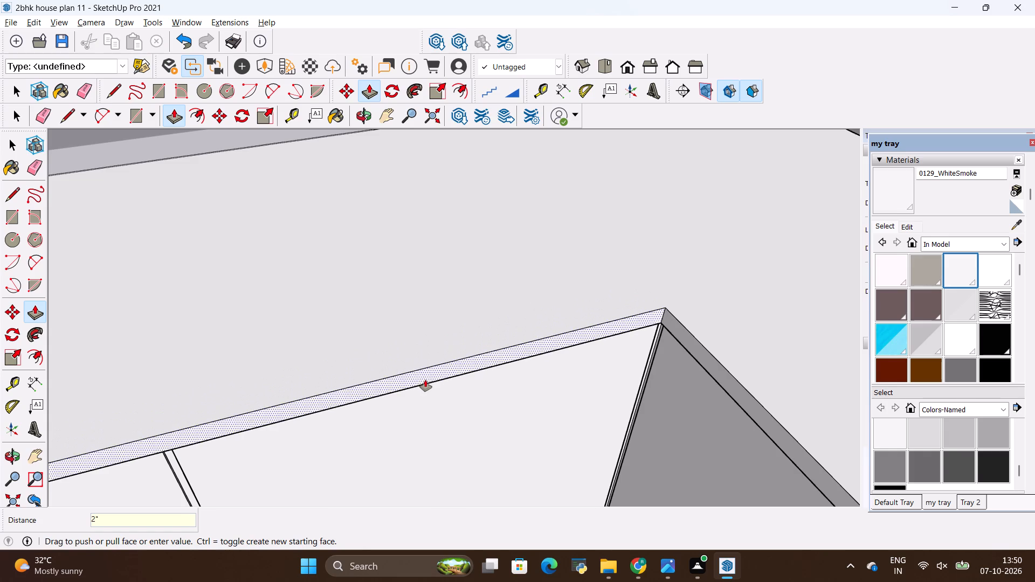
key("space")
left_click(424, 355)
scroll(436, 359, "down", 20)
scroll(436, 359, "down", 2)
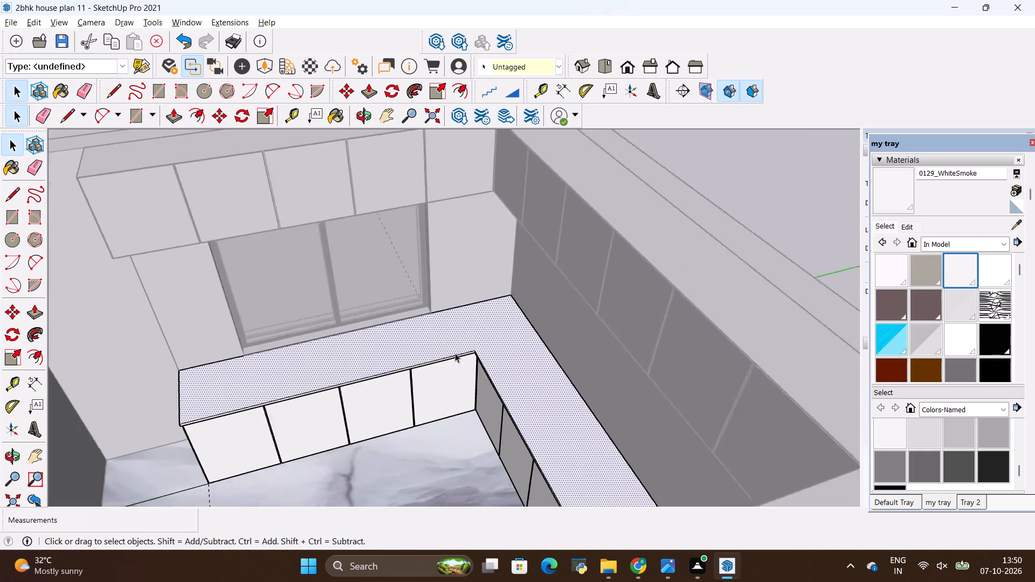
scroll(455, 353, "down", 13)
key("space")
left_click(682, 231)
Erase the diagonal seam line across the top of the overhead cabinets at the inner corner.
middle_click_drag(461, 327, 511, 365)
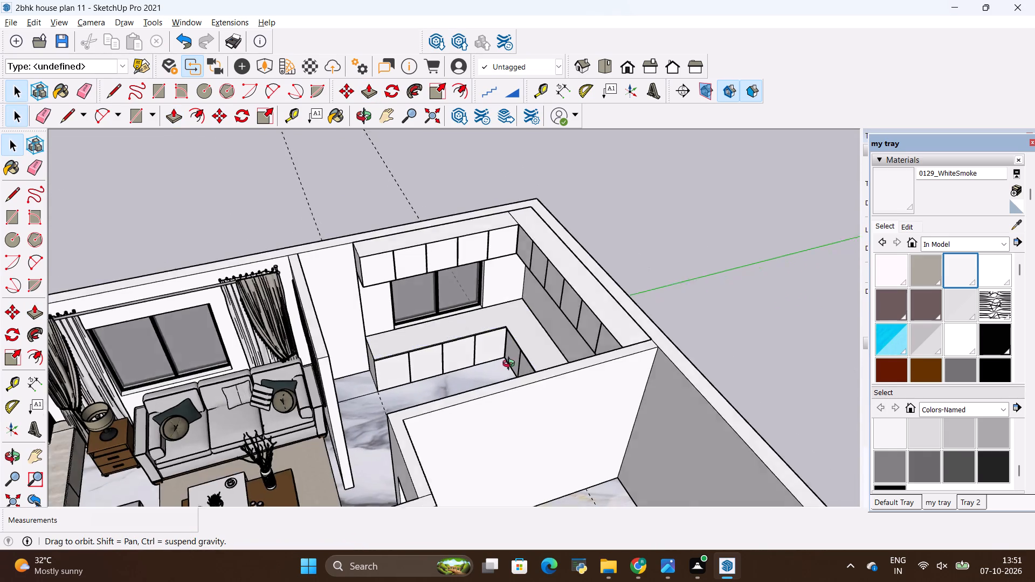
middle_click_drag(511, 365, 516, 374)
scroll(516, 374, "down", 1)
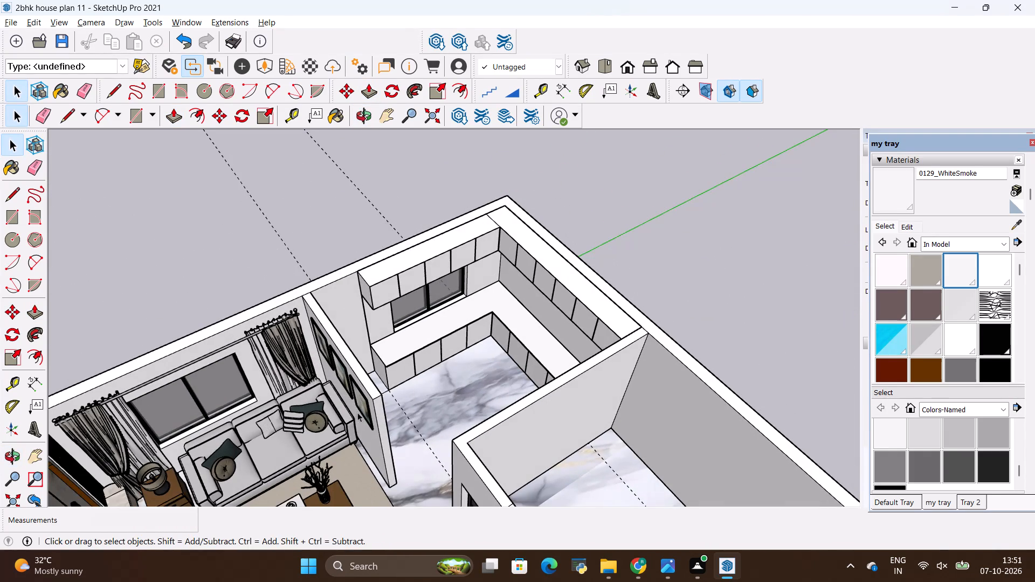
middle_click_drag(365, 420, 364, 372)
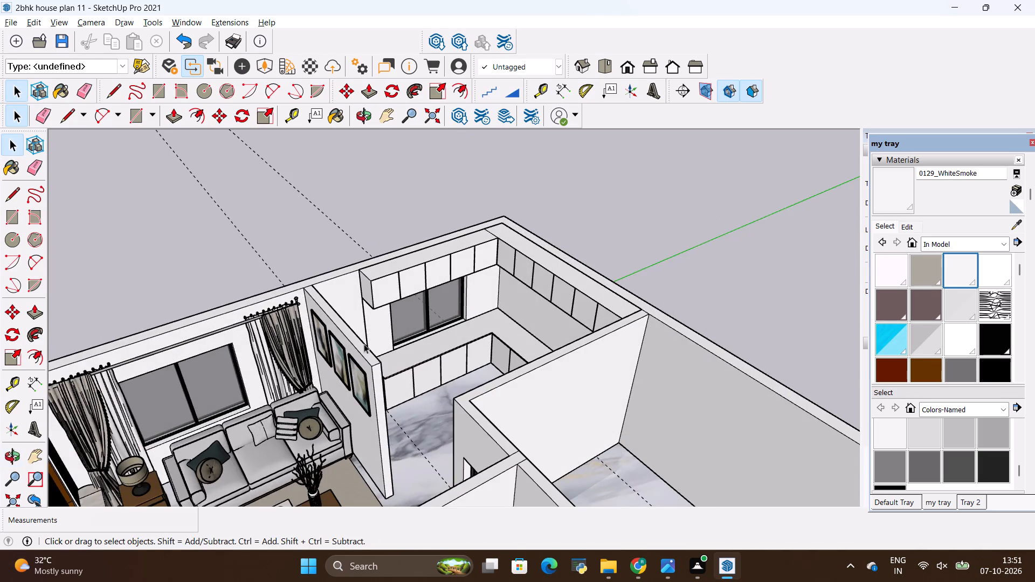
scroll(362, 321, "up", 18)
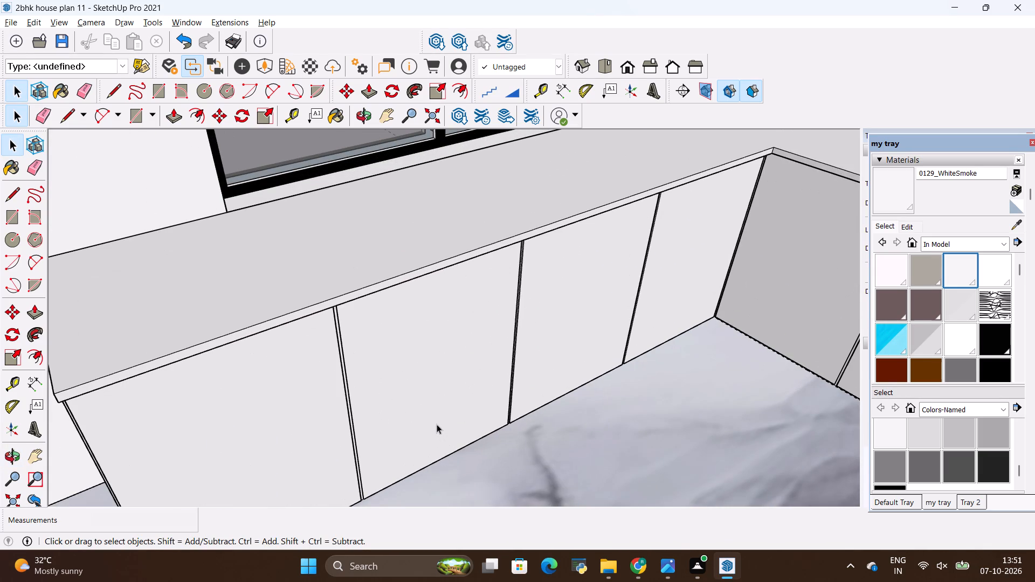
scroll(431, 421, "up", 1)
scroll(415, 391, "down", 17)
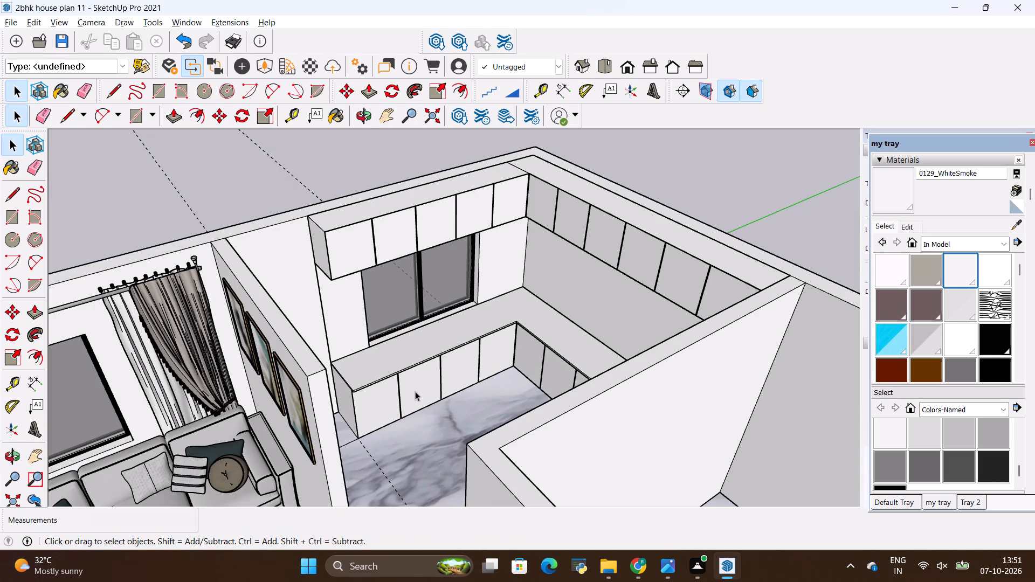
scroll(445, 159, "up", 2)
scroll(527, 156, "up", 7)
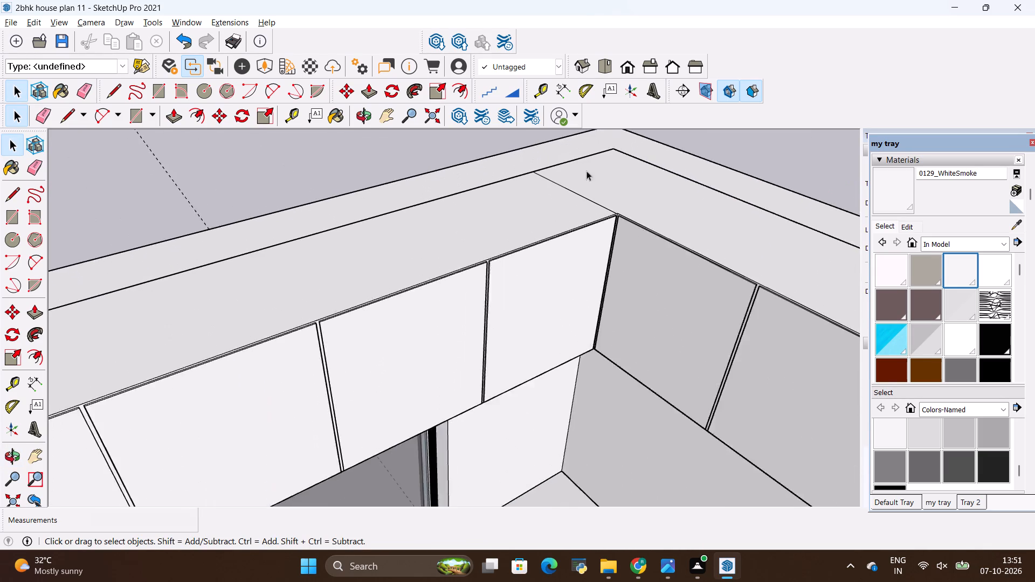
scroll(586, 171, "up", 3)
key("e")
left_click_drag(579, 181, 562, 206)
Erase the vertical line on the window wall between the overhead cabinets and the base unit, near their free end.
scroll(501, 262, "down", 4)
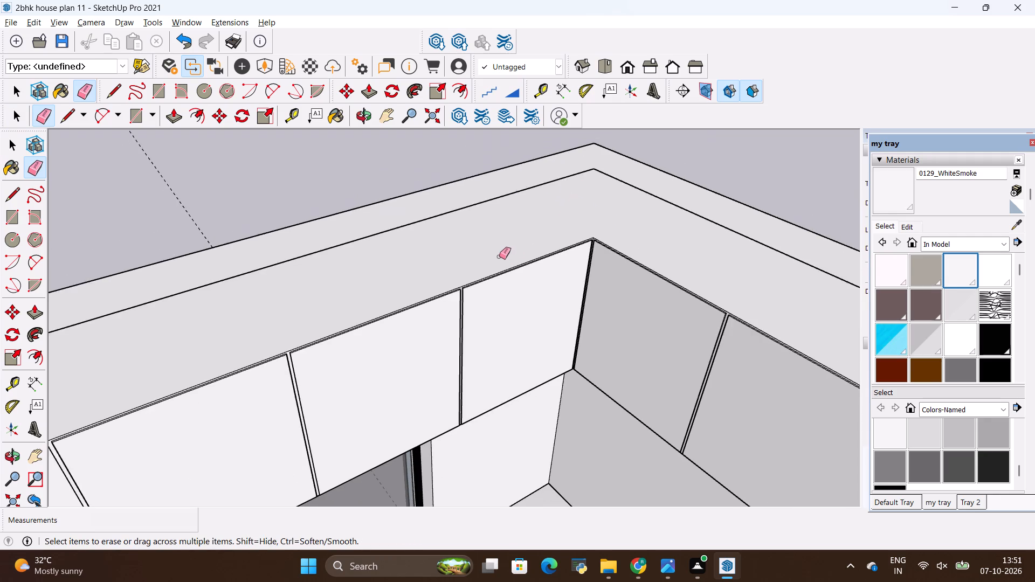
scroll(487, 237, "down", 15)
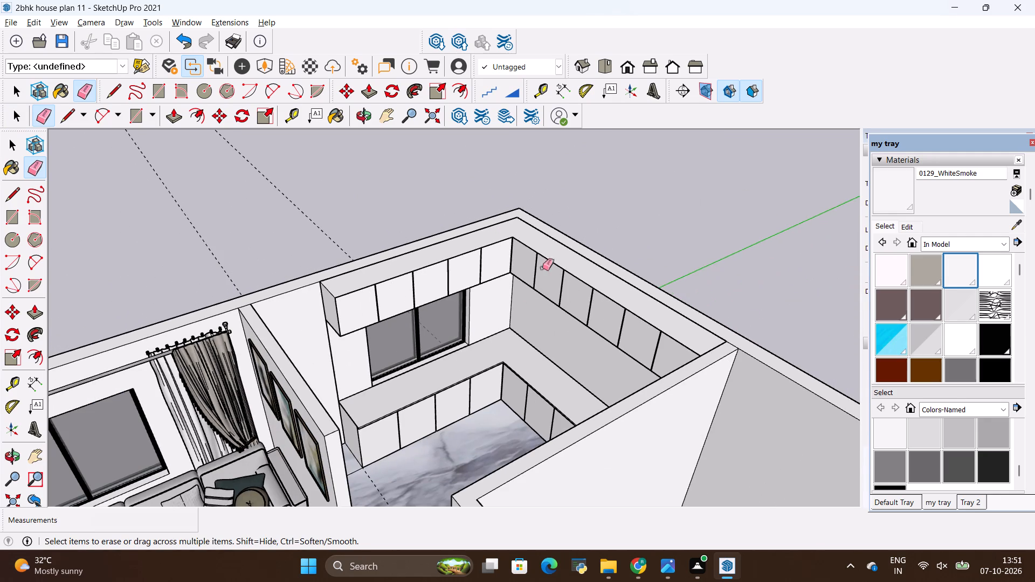
scroll(363, 369, "up", 4)
left_click_drag(336, 369, 326, 371)
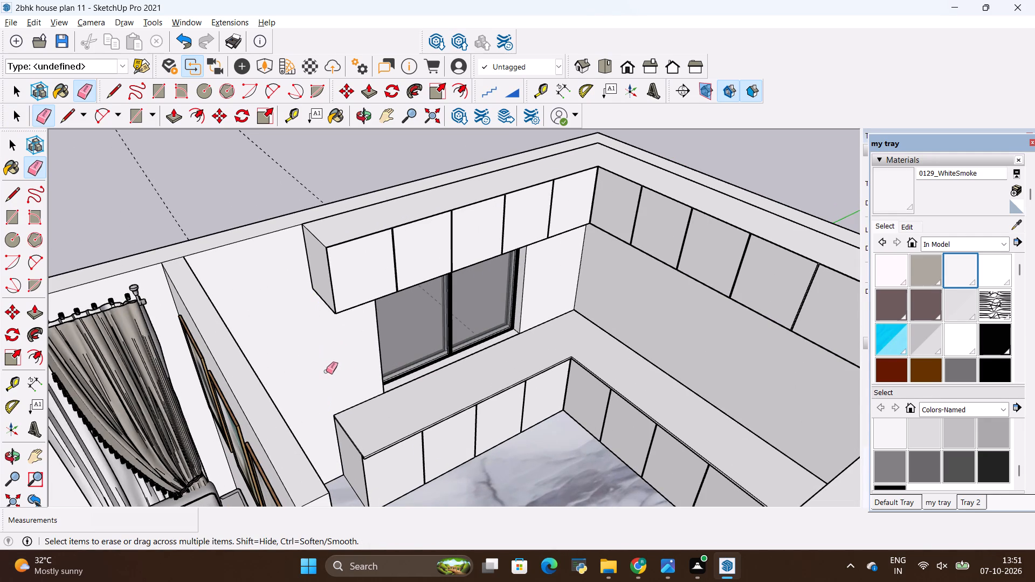
scroll(326, 371, "down", 5)
key("space")
left_click(682, 185)
key("space")
left_click(682, 185)
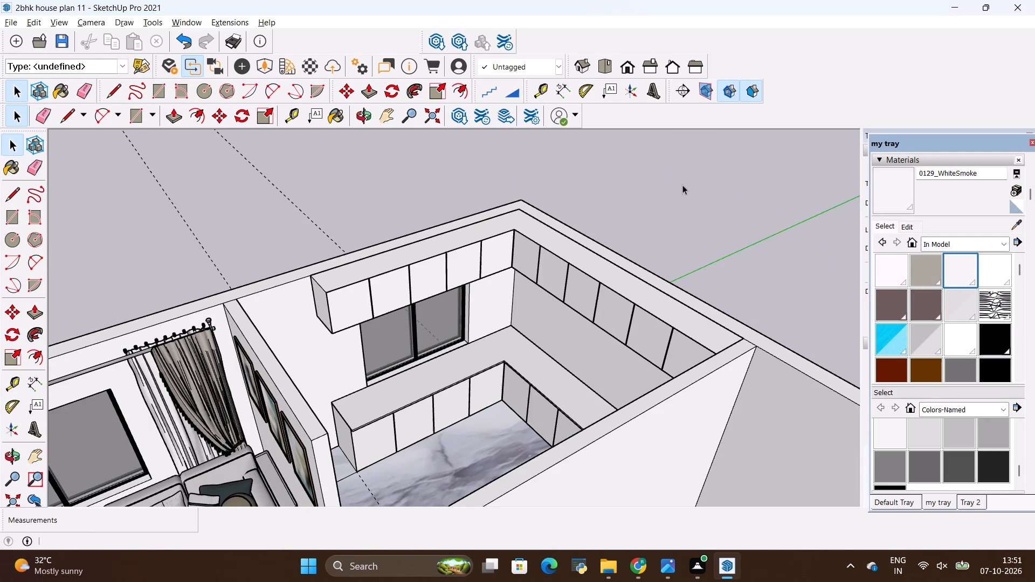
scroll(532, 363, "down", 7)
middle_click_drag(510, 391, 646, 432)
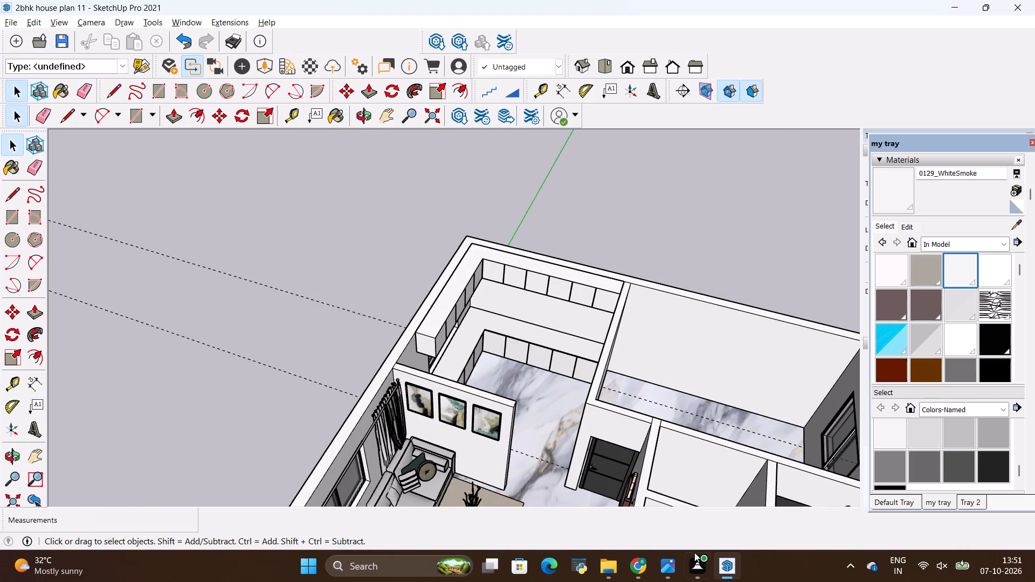
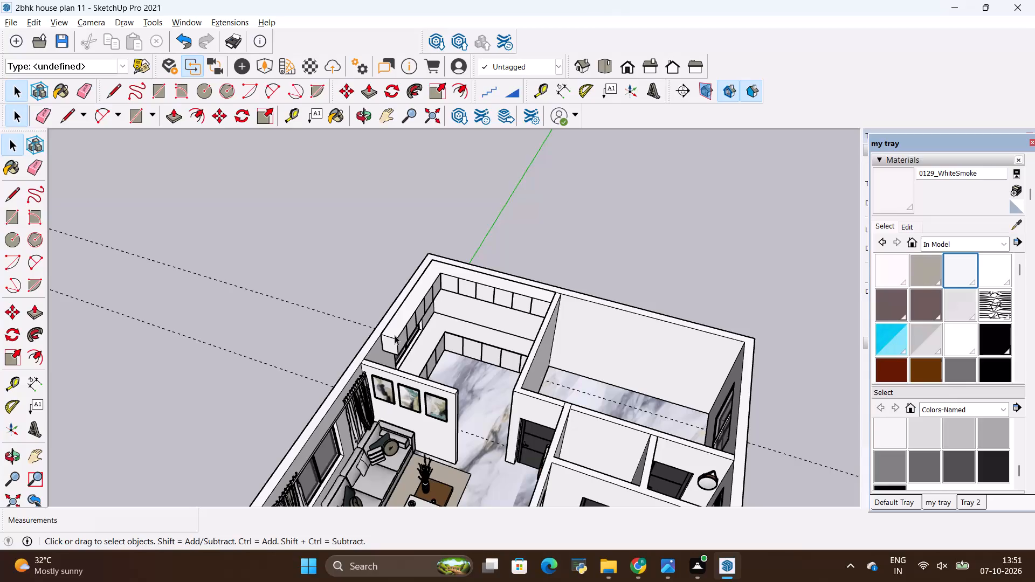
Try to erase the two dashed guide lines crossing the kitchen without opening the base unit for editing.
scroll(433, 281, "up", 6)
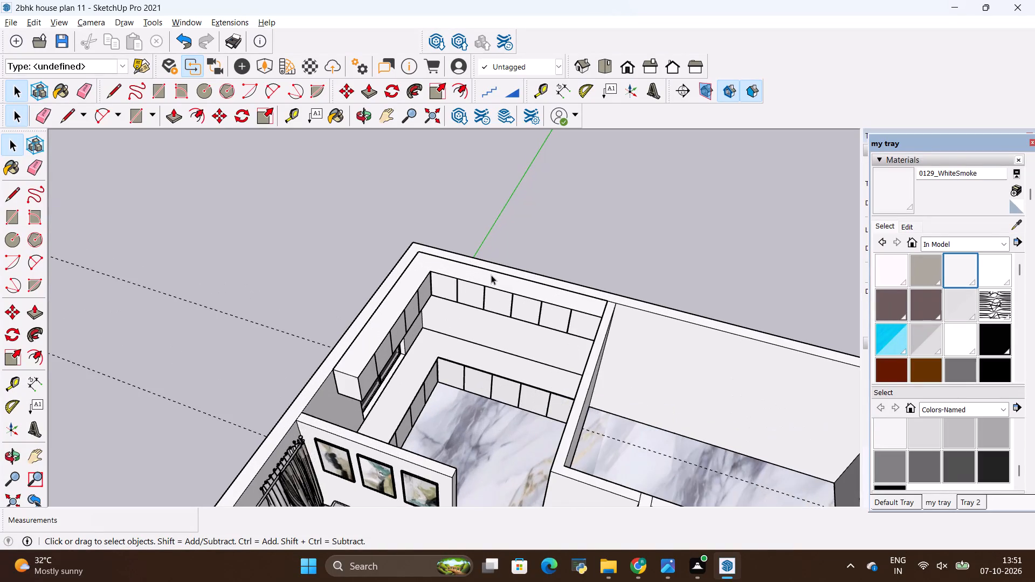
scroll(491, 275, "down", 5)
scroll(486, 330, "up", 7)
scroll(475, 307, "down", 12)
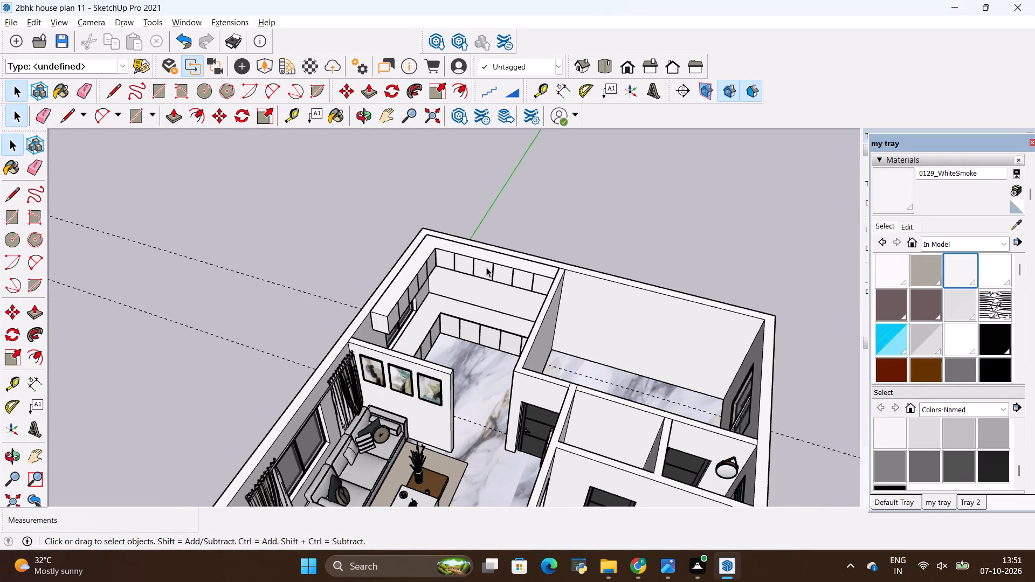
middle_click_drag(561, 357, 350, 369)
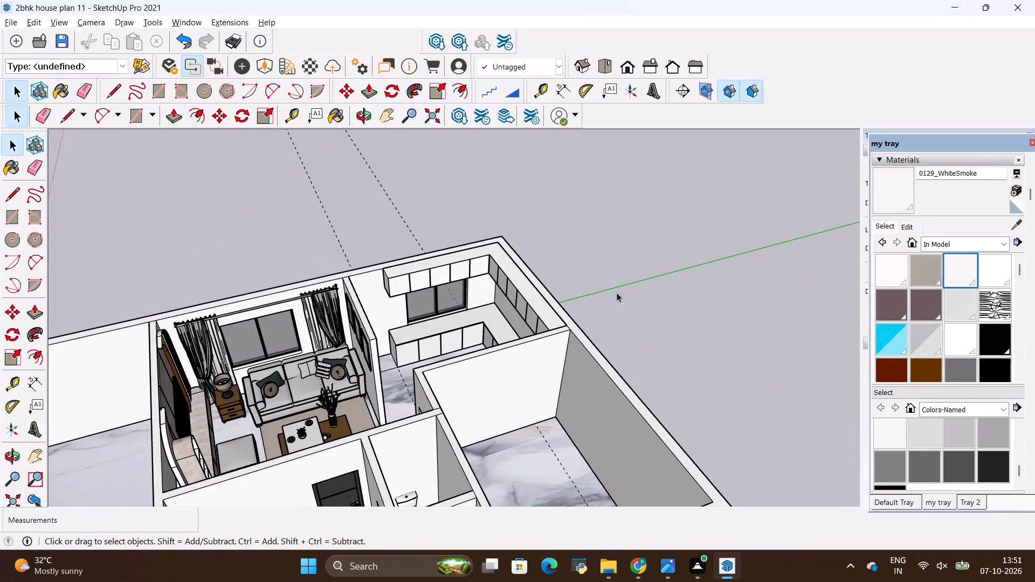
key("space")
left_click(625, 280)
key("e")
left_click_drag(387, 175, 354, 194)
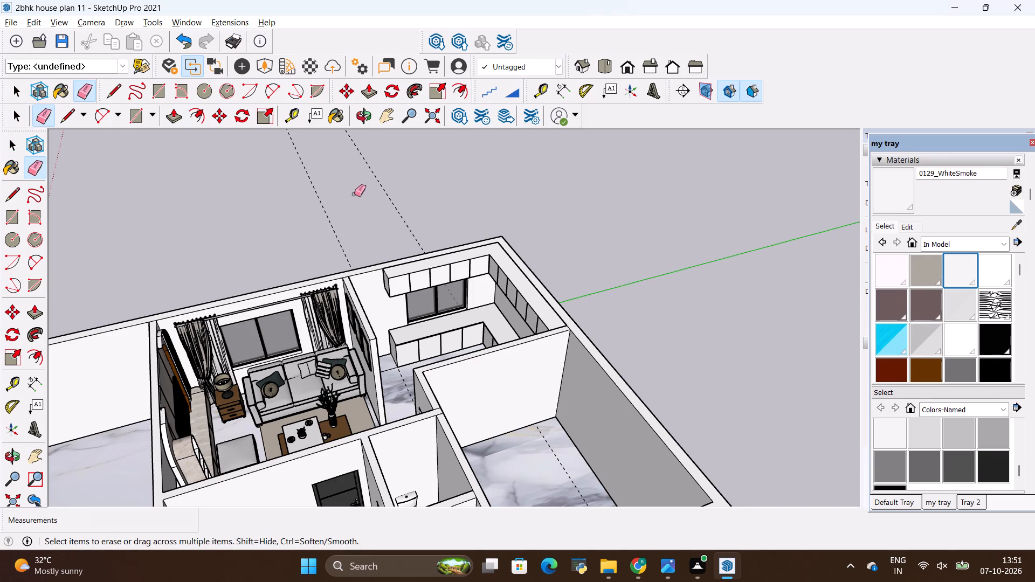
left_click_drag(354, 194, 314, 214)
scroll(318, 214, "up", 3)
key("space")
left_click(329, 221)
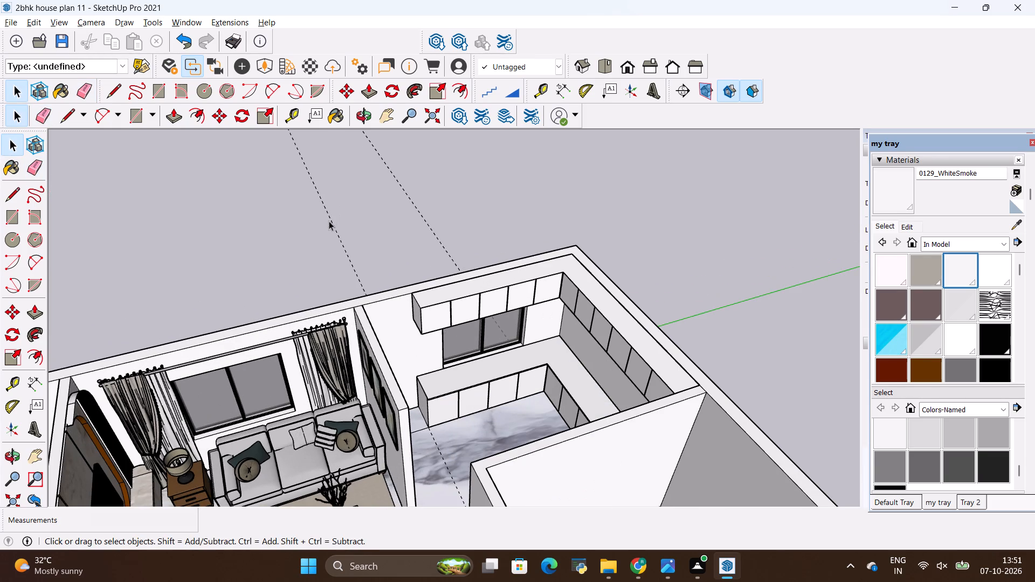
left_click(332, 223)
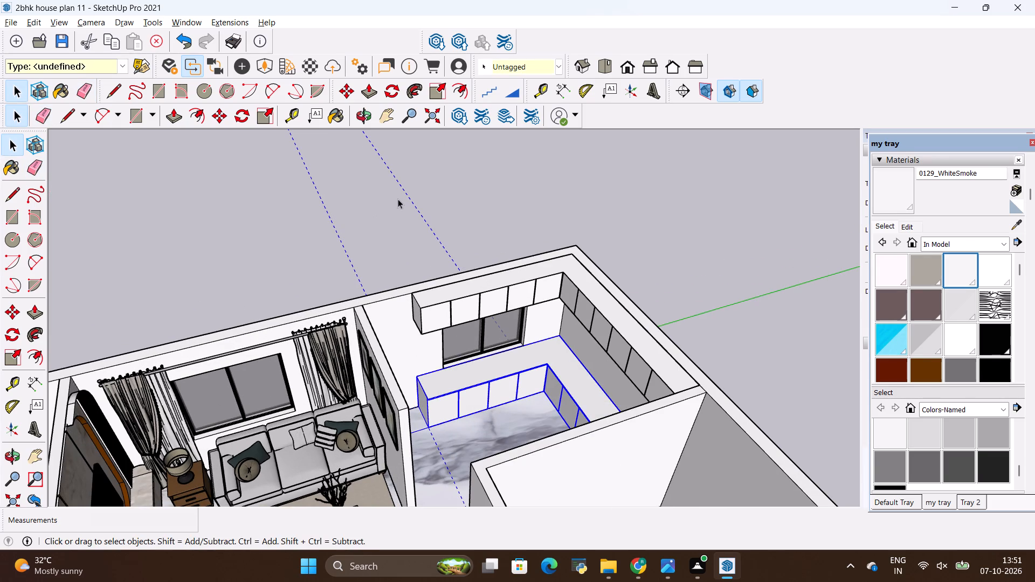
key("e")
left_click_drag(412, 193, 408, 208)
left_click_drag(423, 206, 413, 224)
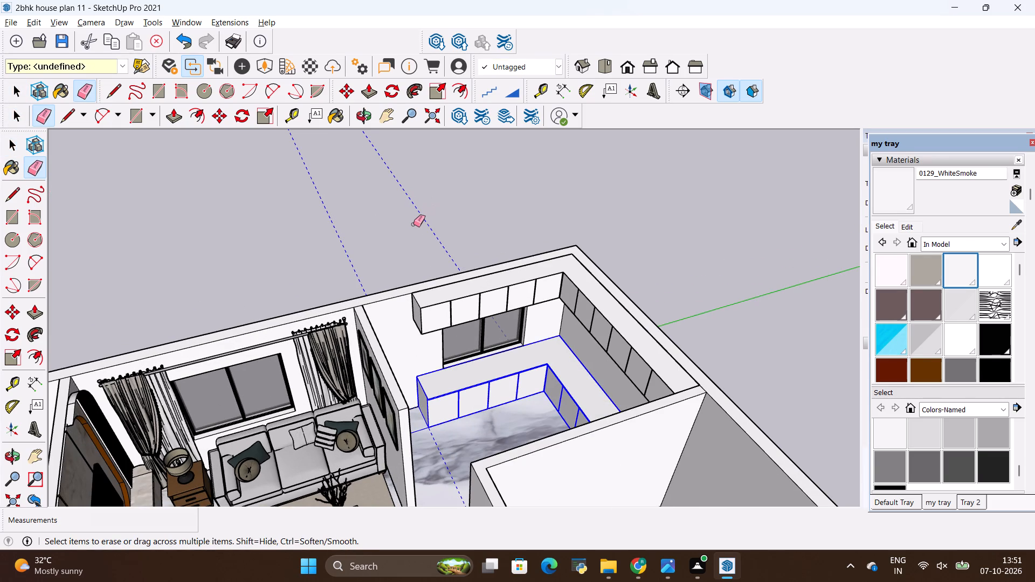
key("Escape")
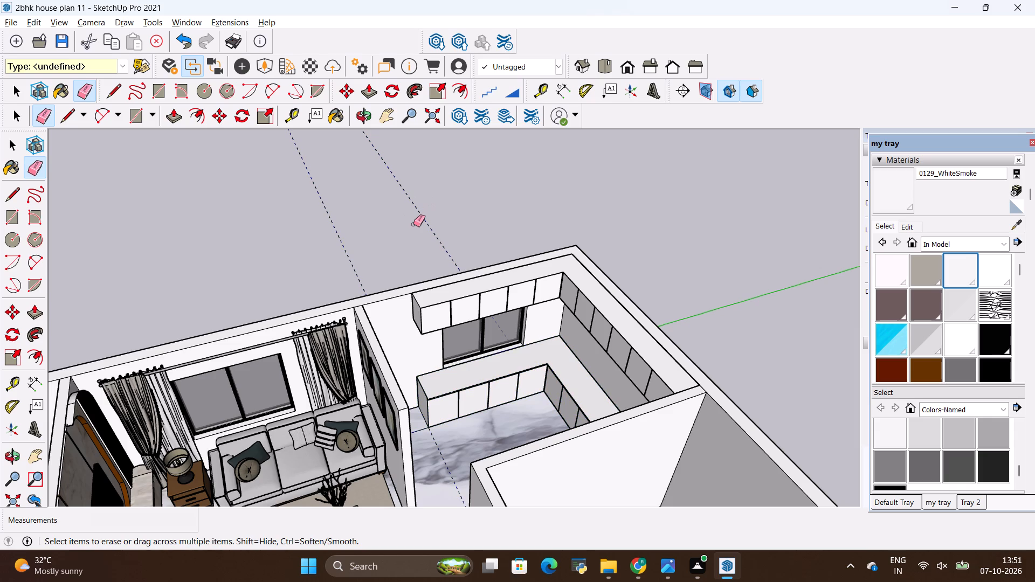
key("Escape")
Open the kitchen base unit for editing, erase the two dashed guide lines inside it, and finish editing.
key("space")
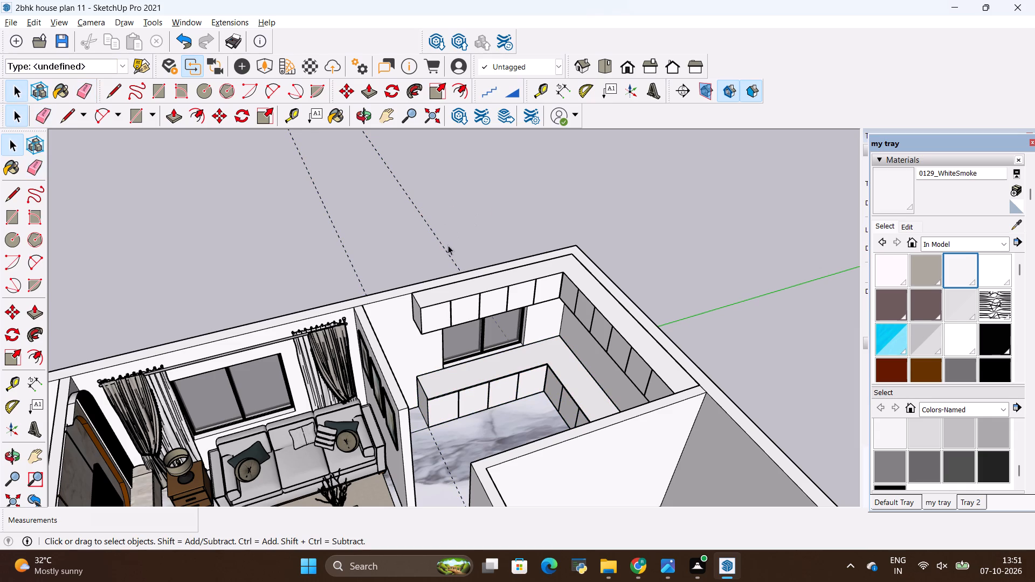
double_click(447, 258)
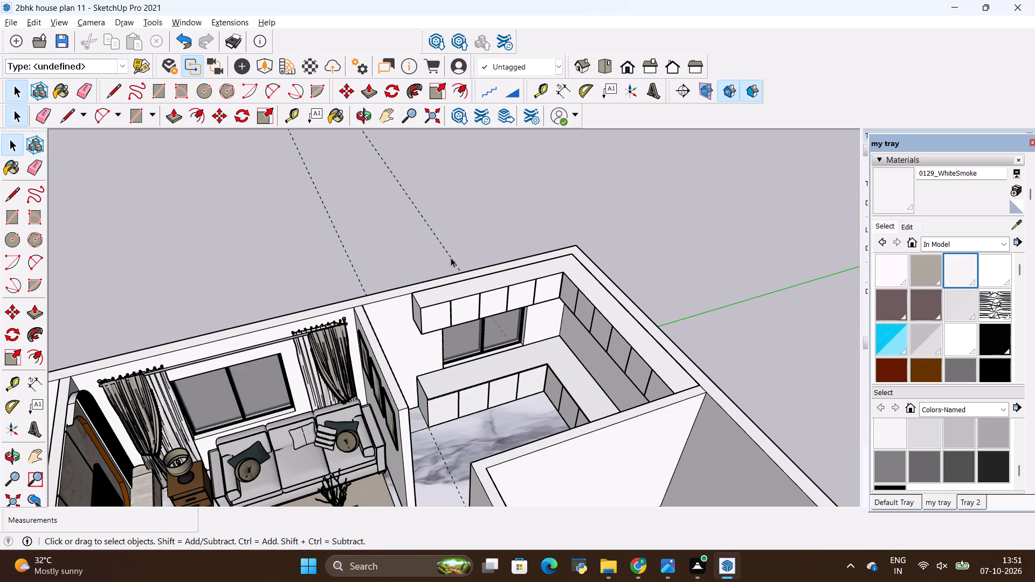
double_click(451, 258)
key("e")
left_click_drag(462, 237, 343, 268)
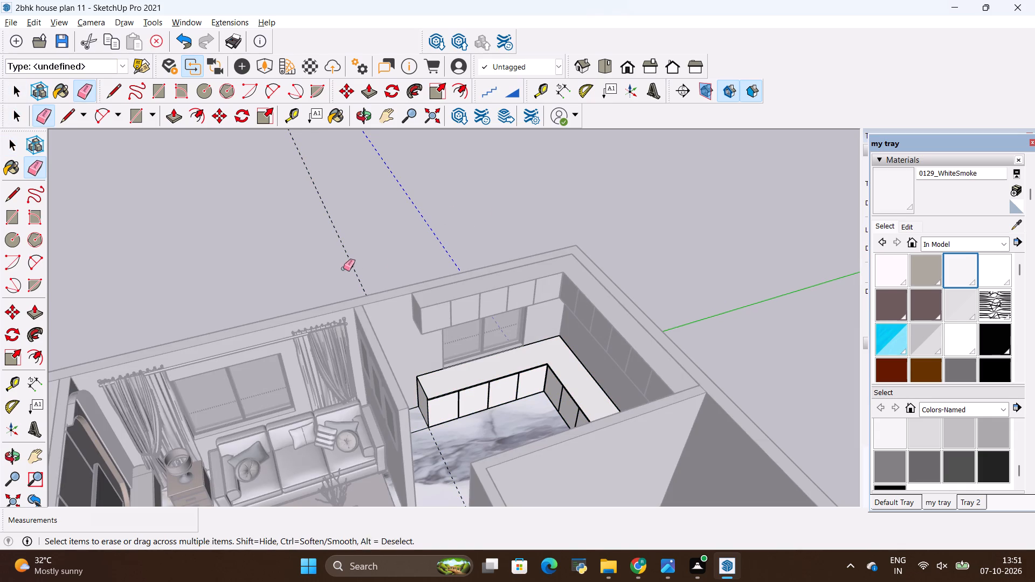
left_click_drag(343, 268, 328, 272)
key("space")
left_click(461, 223)
Save the house model with the whole plan in view.
scroll(461, 222, "down", 4)
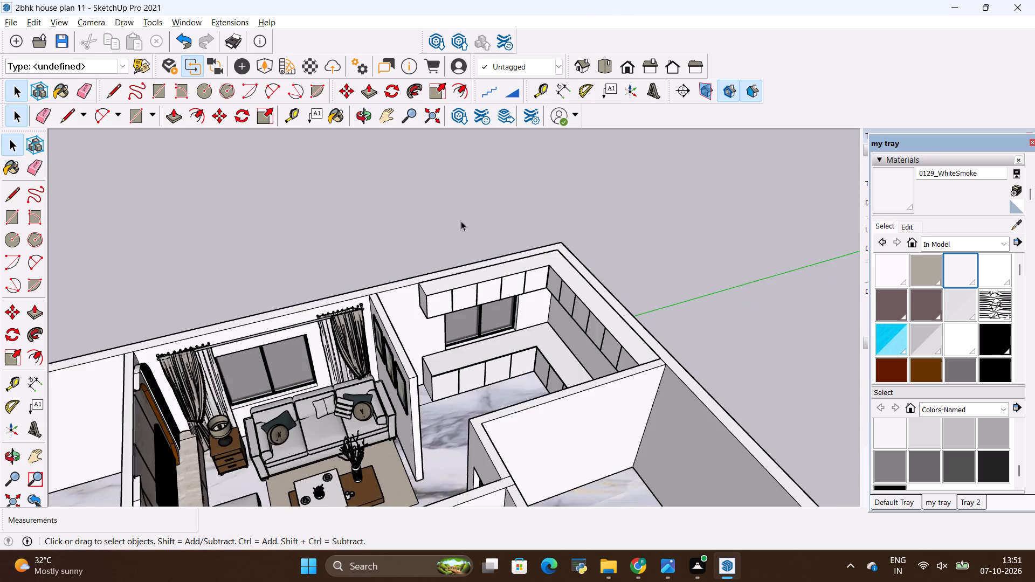
scroll(461, 221, "down", 15)
middle_click_drag(167, 383, 457, 454)
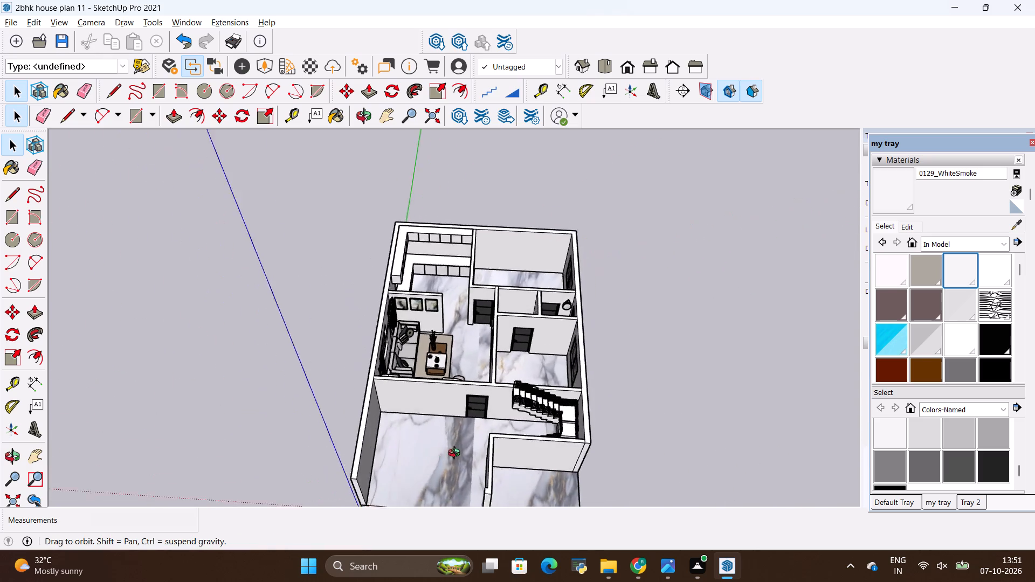
middle_click_drag(457, 454, 478, 454)
scroll(466, 279, "up", 2)
key("space")
left_click(616, 235)
scroll(493, 218, "down", 5)
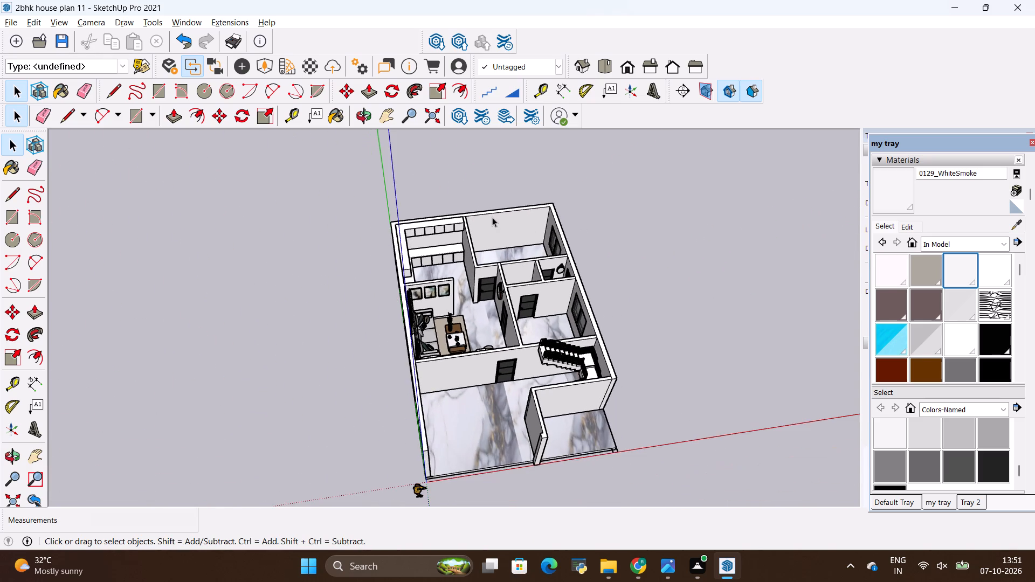
scroll(501, 220, "down", 2)
key("ctrl+s")
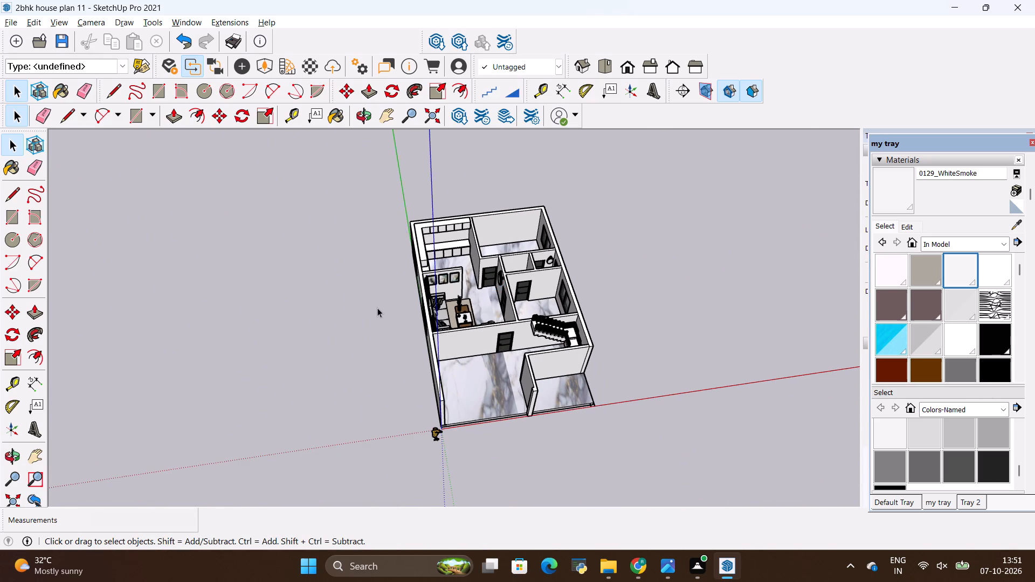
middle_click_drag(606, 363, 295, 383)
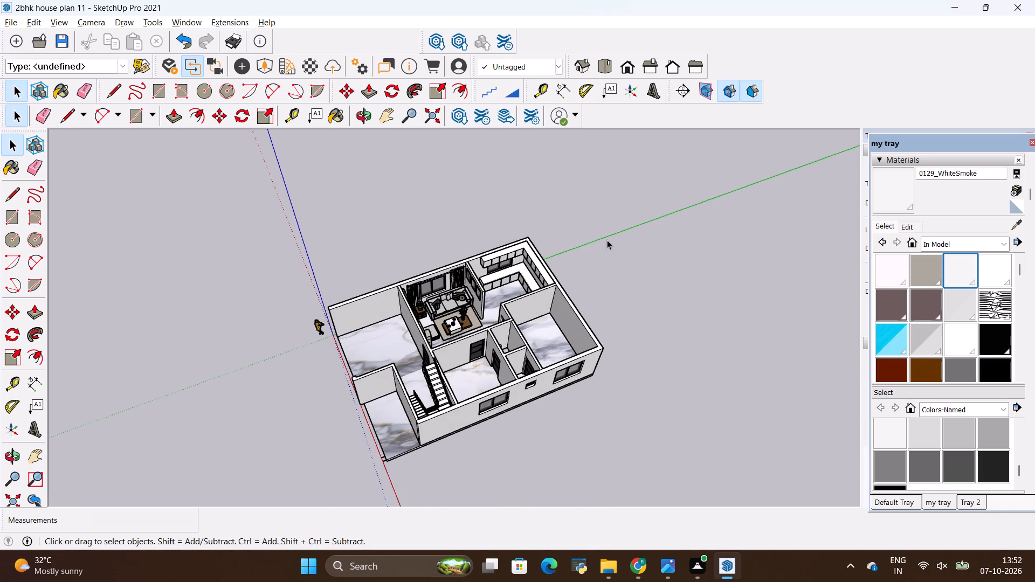
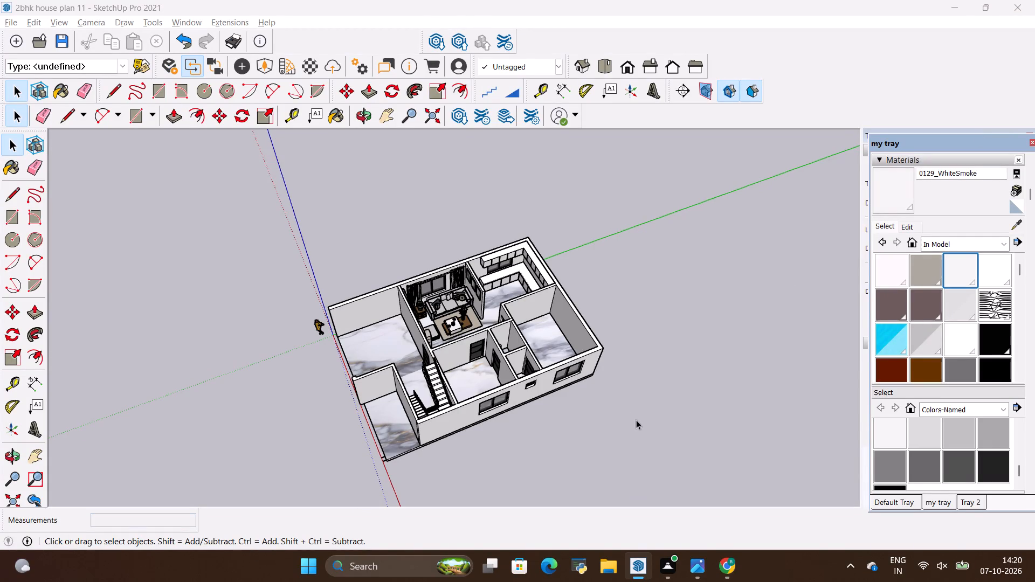
Inspect the whole house model from several angles, covering the kitchen, living room, staircase and unfurnished rooms.
scroll(448, 387, "up", 5)
scroll(487, 412, "down", 6)
scroll(460, 385, "up", 5)
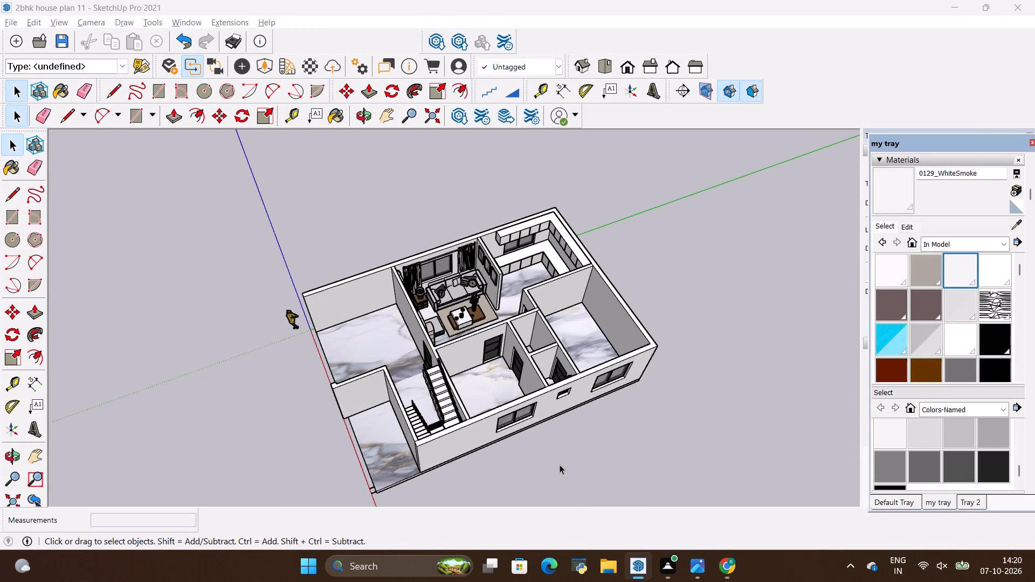
key("space")
scroll(301, 343, "up", 4)
scroll(244, 357, "down", 10)
middle_click_drag(265, 386, 281, 409)
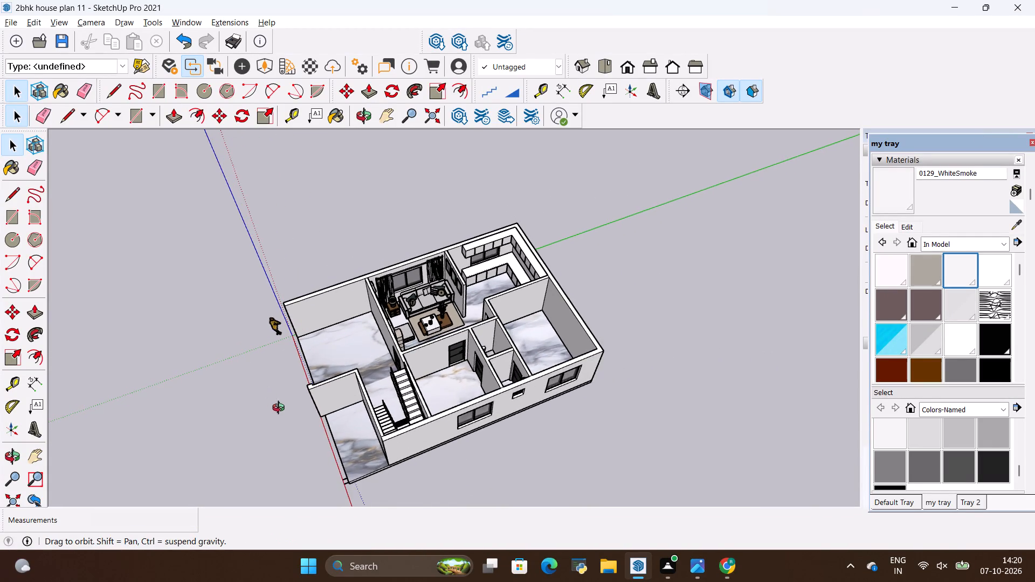
middle_click_drag(281, 409, 457, 353)
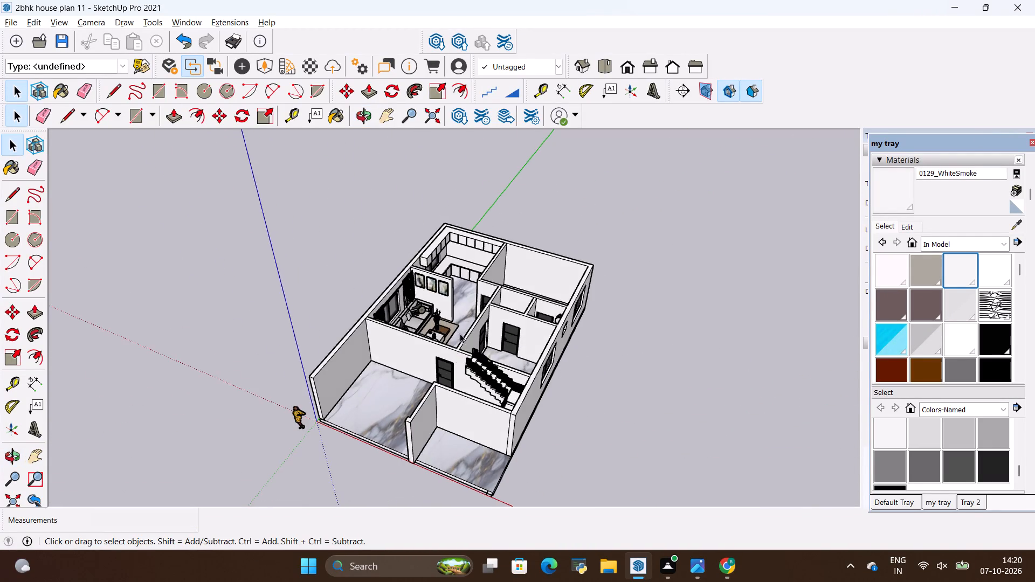
scroll(456, 332, "up", 3)
scroll(395, 310, "up", 4)
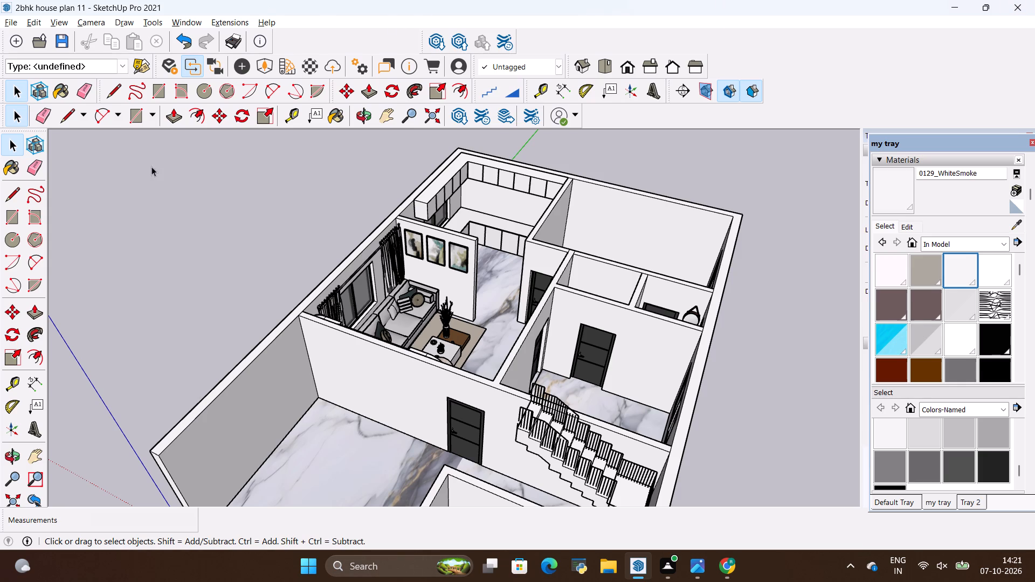
key("space")
left_click(225, 242)
scroll(226, 239, "down", 11)
middle_click_drag(195, 446, 301, 458)
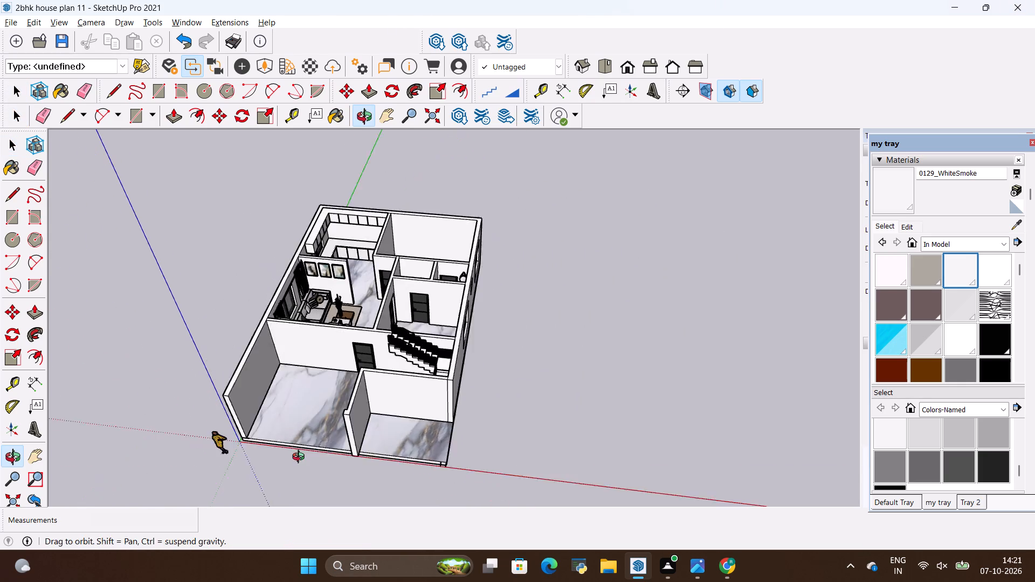
middle_click_drag(301, 458, 301, 457)
scroll(351, 321, "up", 9)
scroll(231, 248, "down", 5)
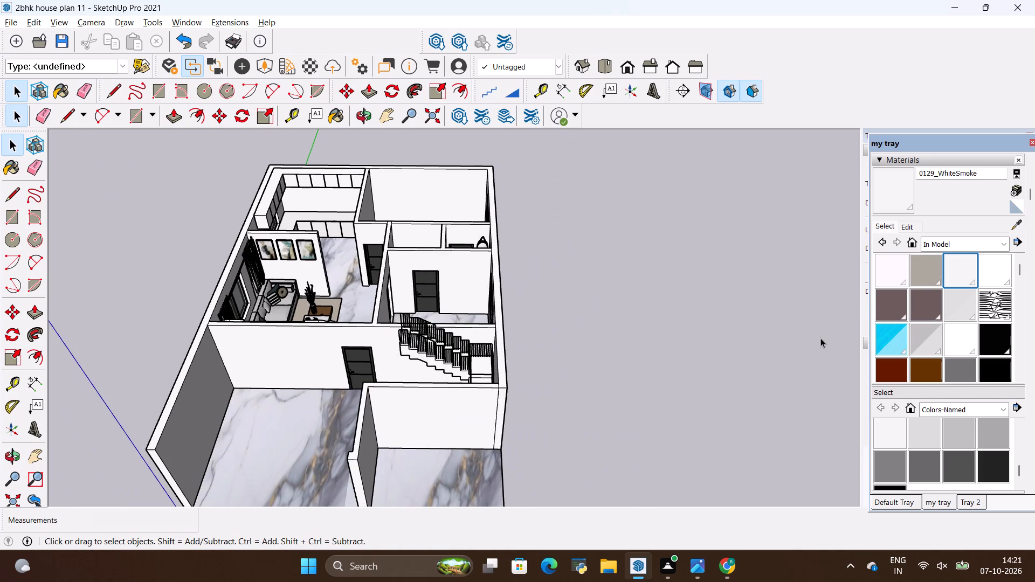
middle_click_drag(817, 338, 603, 354)
middle_click_drag(603, 349, 675, 355)
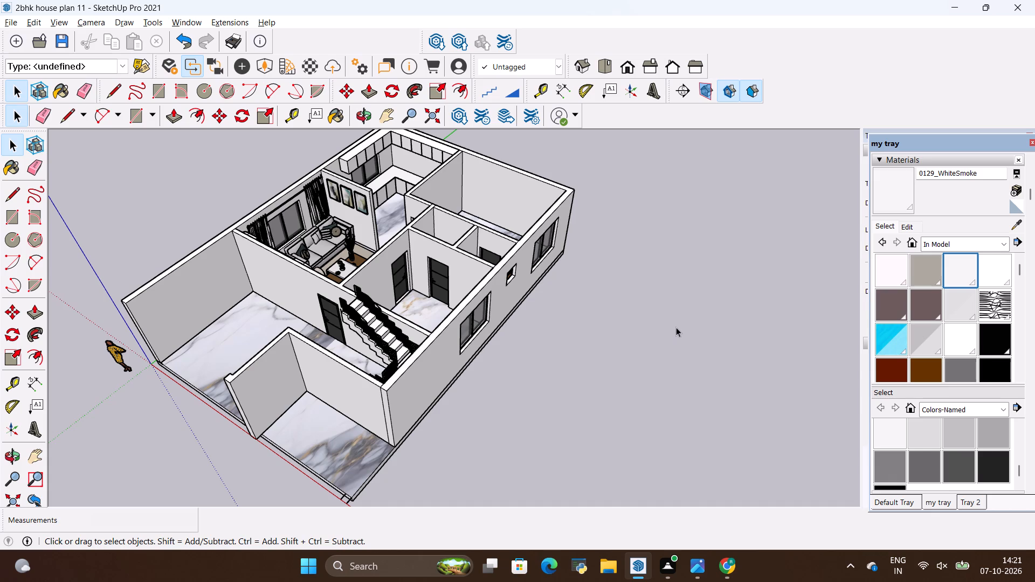
key("space")
scroll(470, 439, "down", 4)
scroll(541, 398, "down", 4)
middle_click_drag(288, 430, 398, 433)
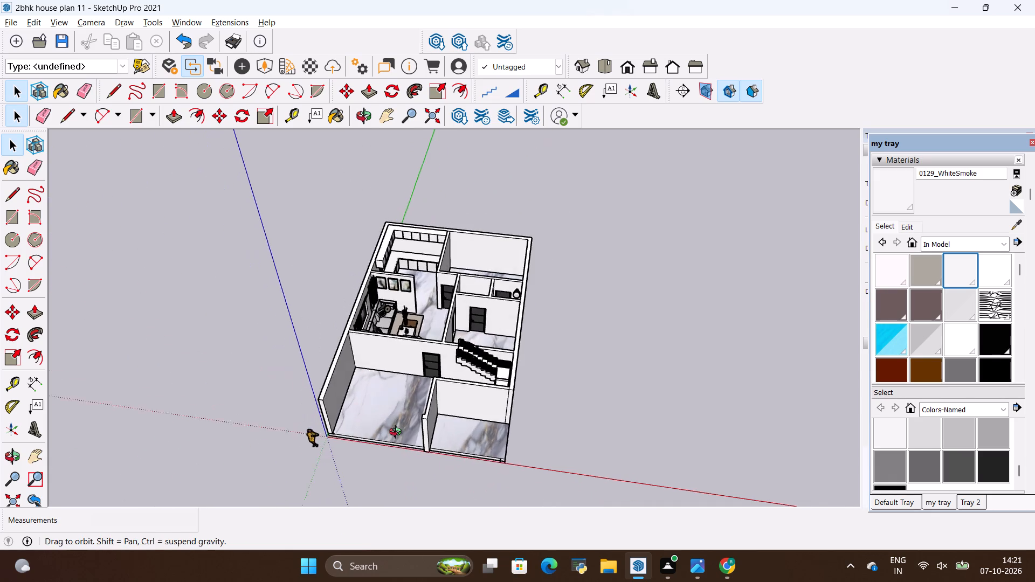
middle_click_drag(398, 433, 398, 432)
scroll(397, 300, "up", 4)
scroll(410, 315, "down", 5)
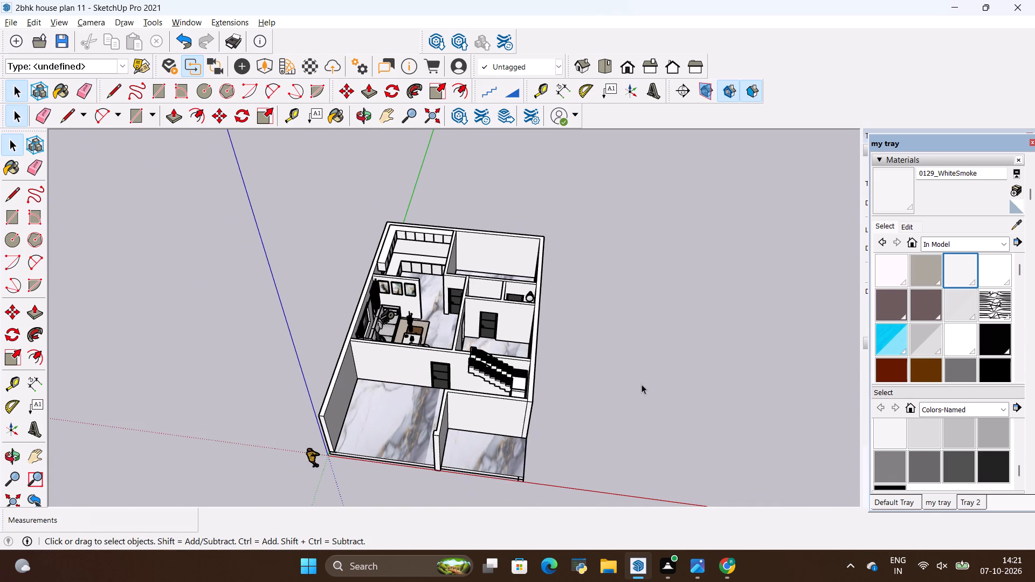
left_click(665, 569)
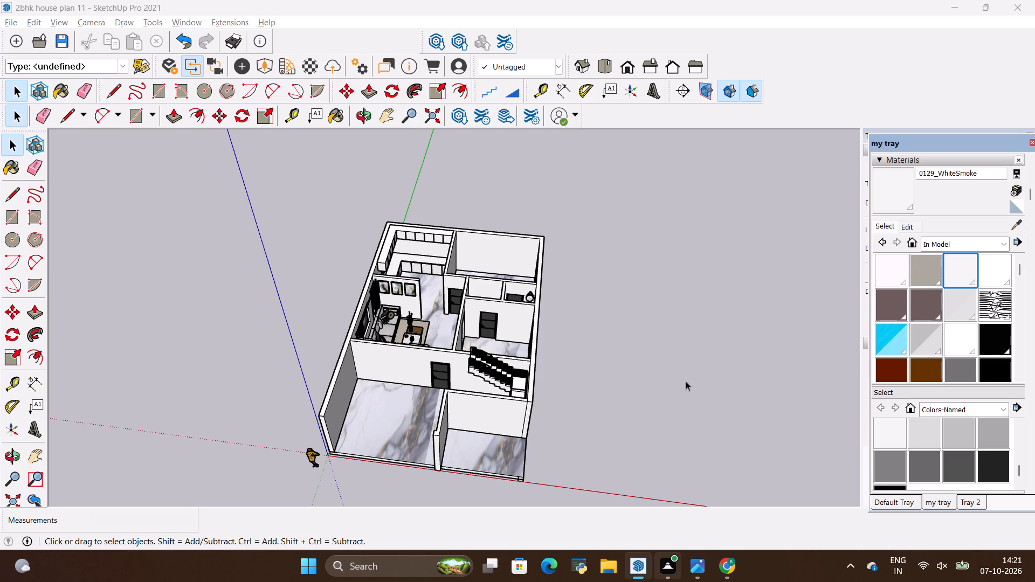
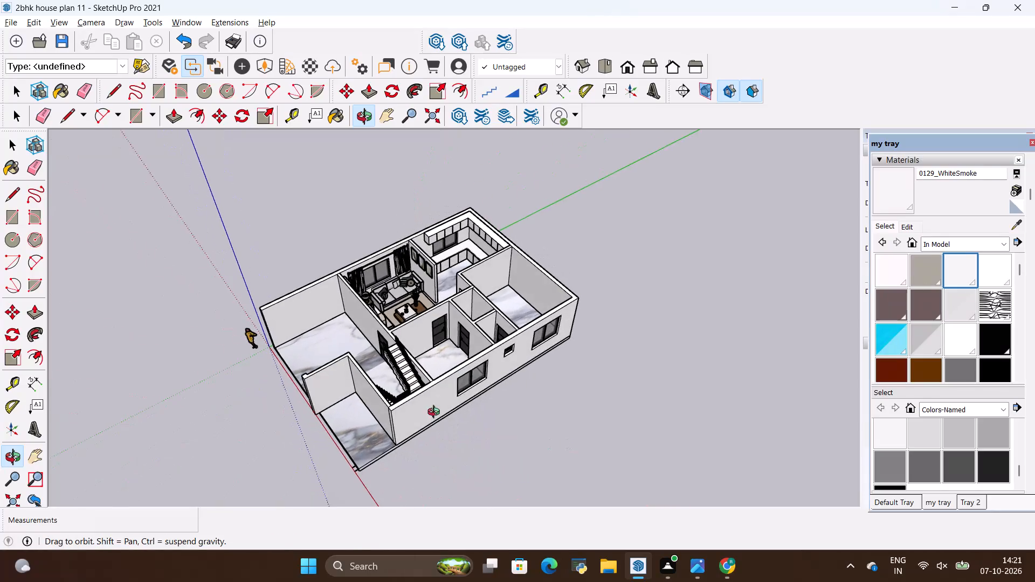
Examine the furnished living room, the kitchen cabinets and the adjoining empty rooms from several angles and distances.
scroll(428, 331, "up", 3)
scroll(387, 265, "up", 7)
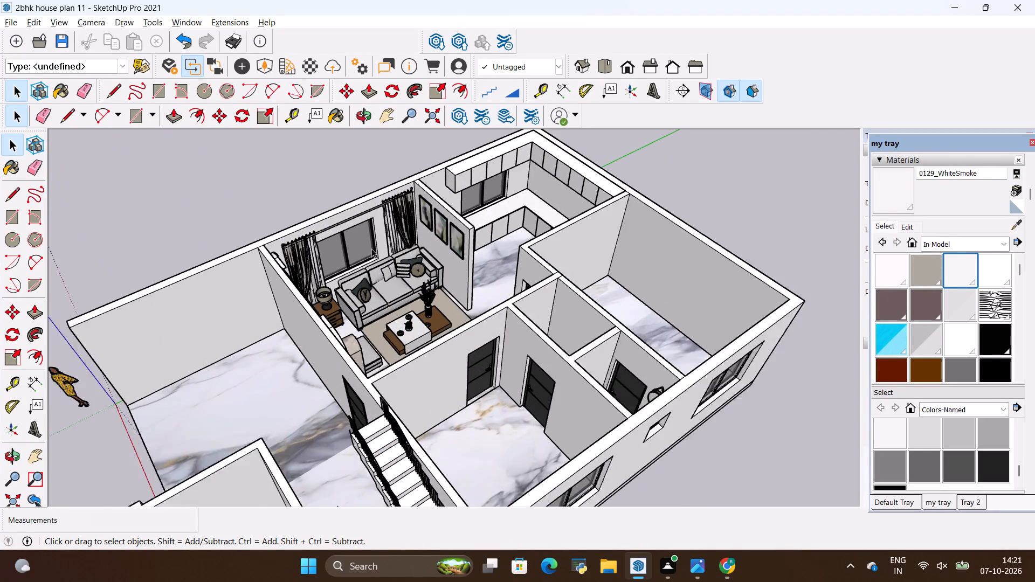
scroll(385, 228, "up", 4)
scroll(394, 222, "down", 5)
middle_click_drag(405, 217, 395, 245)
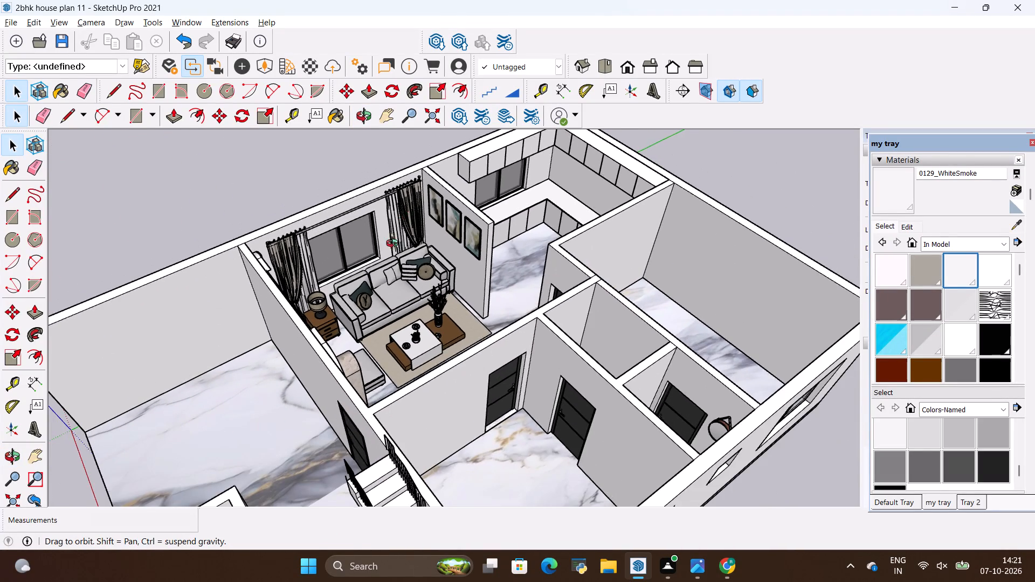
middle_click_drag(395, 245, 332, 201)
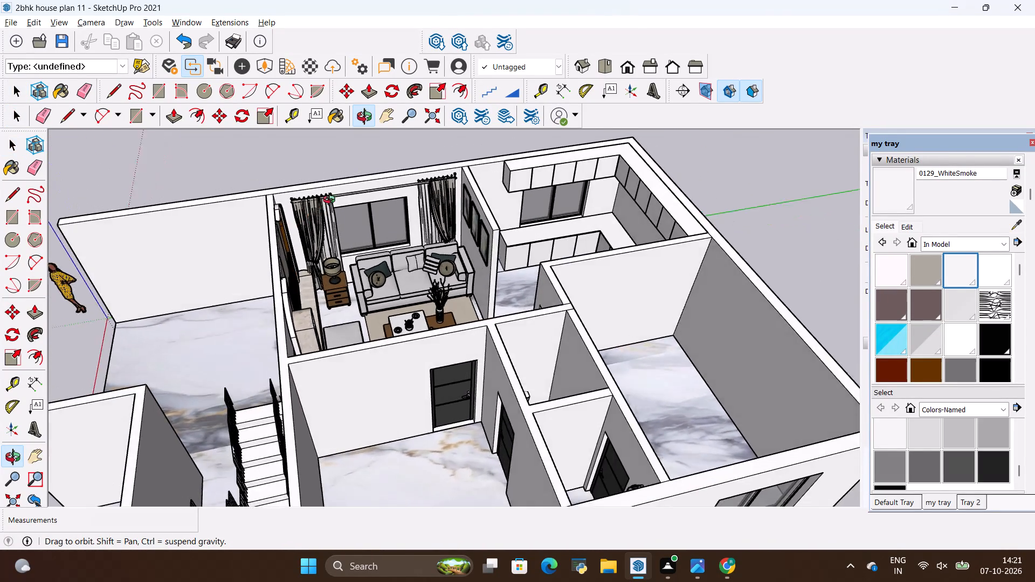
middle_click_drag(332, 201, 345, 194)
scroll(328, 192, "up", 8)
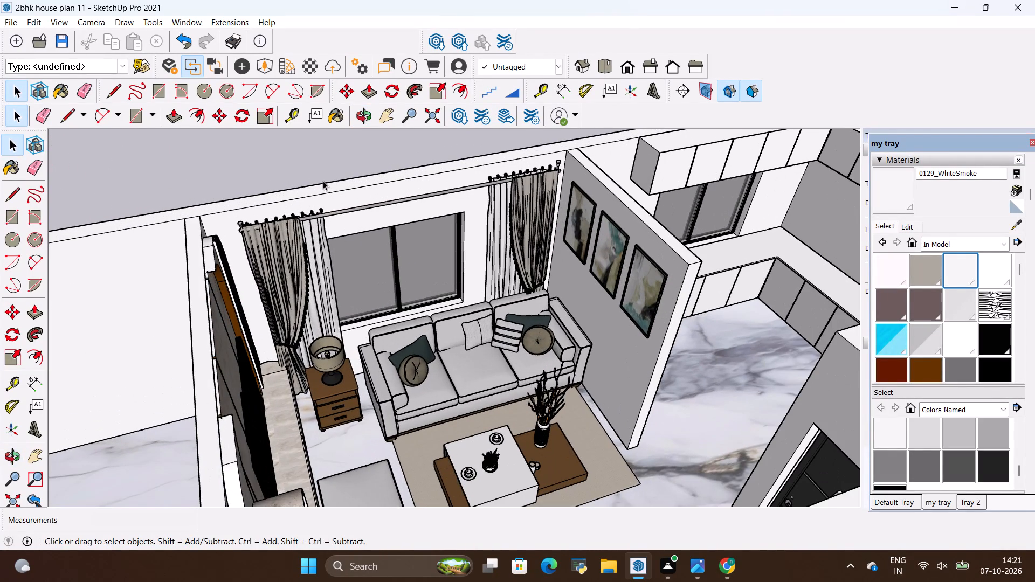
scroll(324, 180, "up", 5)
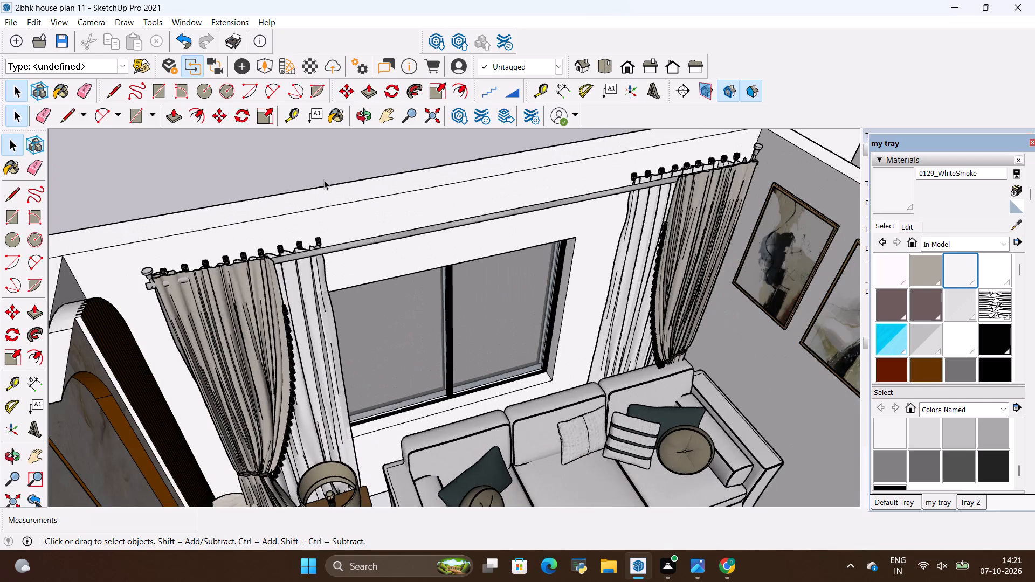
scroll(324, 180, "down", 4)
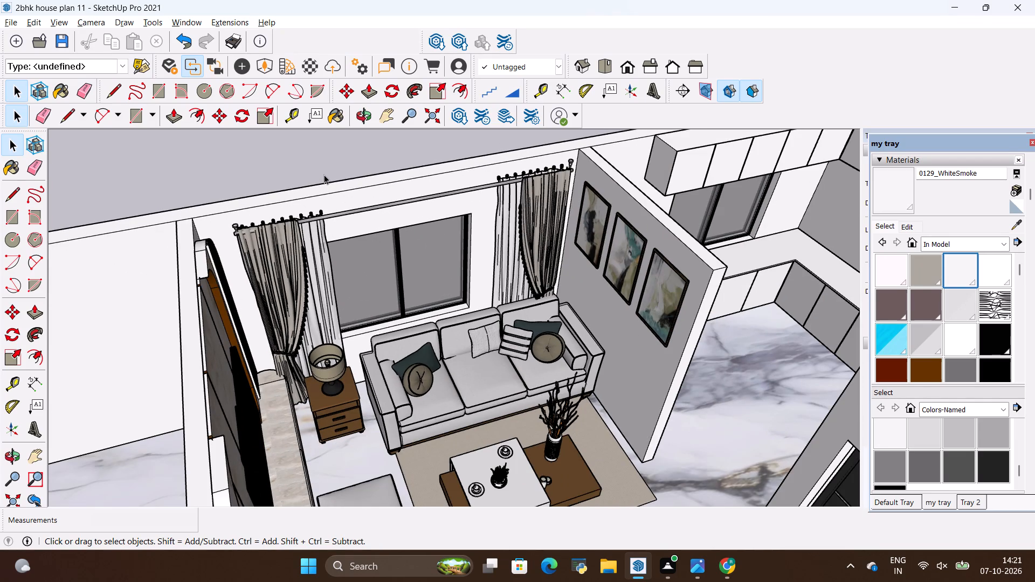
scroll(325, 167, "up", 1)
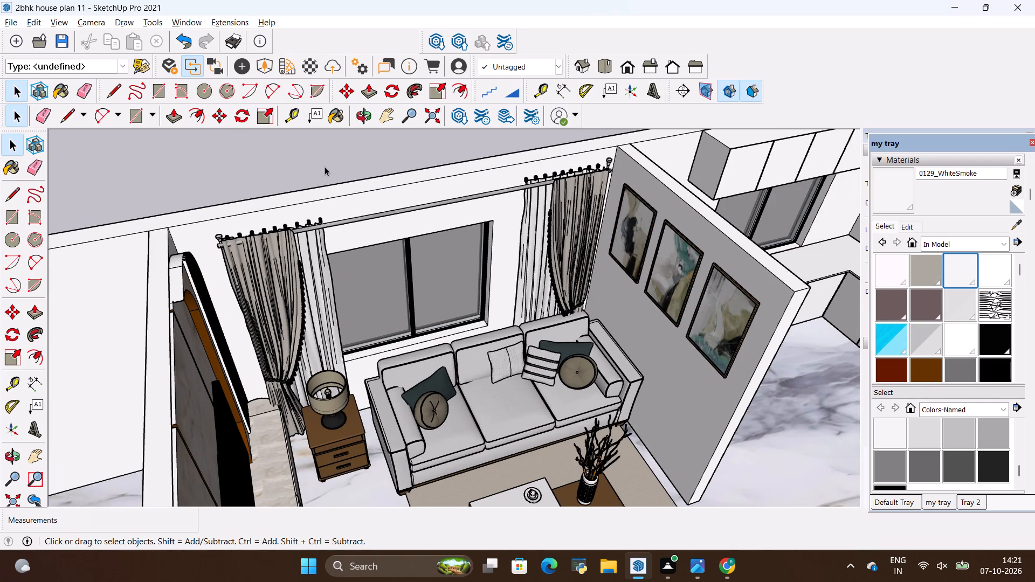
scroll(324, 166, "up", 2)
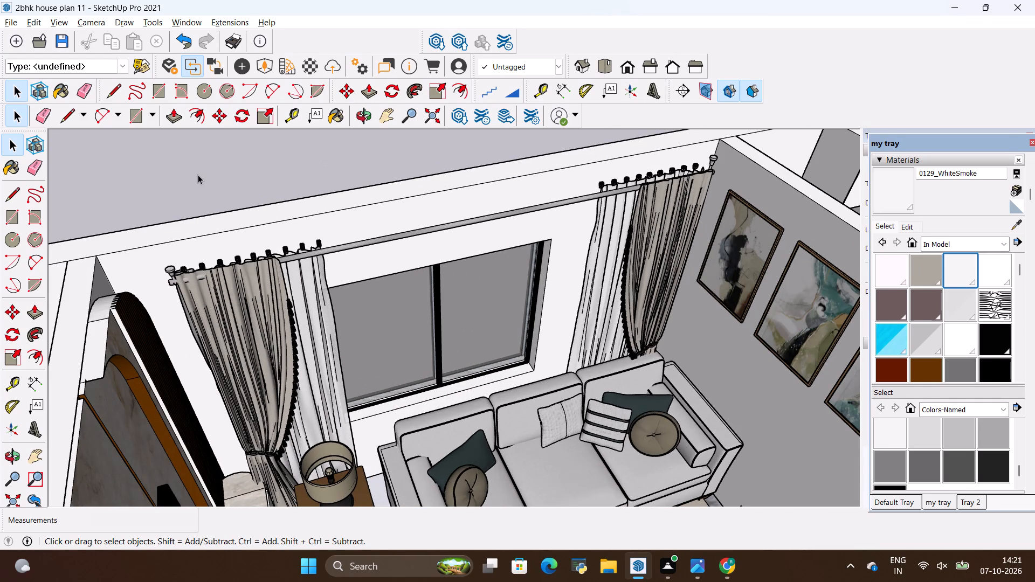
scroll(198, 175, "down", 5)
middle_click_drag(197, 175, 200, 198)
scroll(194, 191, "down", 5)
scroll(194, 190, "down", 17)
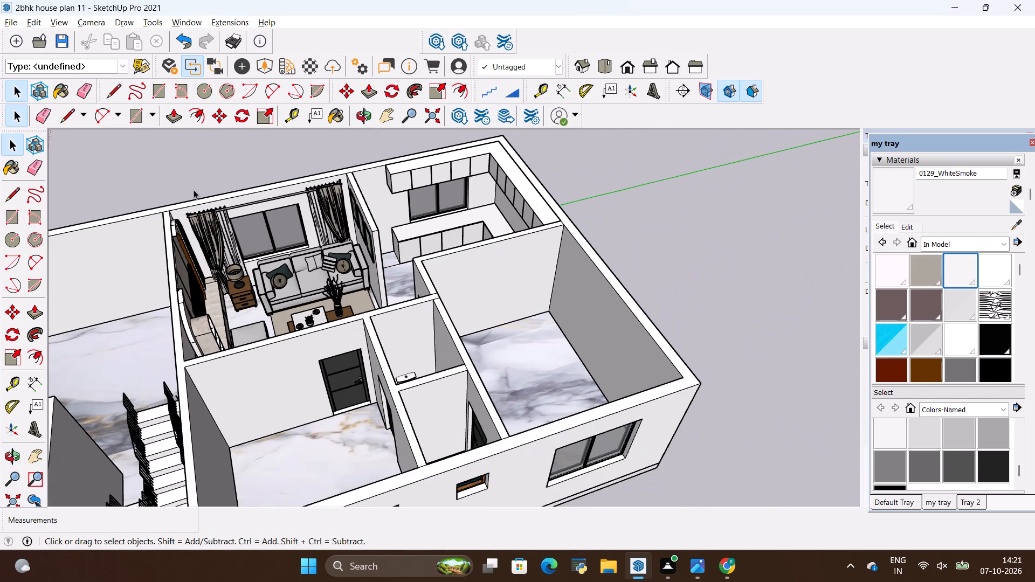
scroll(451, 177, "up", 8)
scroll(456, 176, "down", 5)
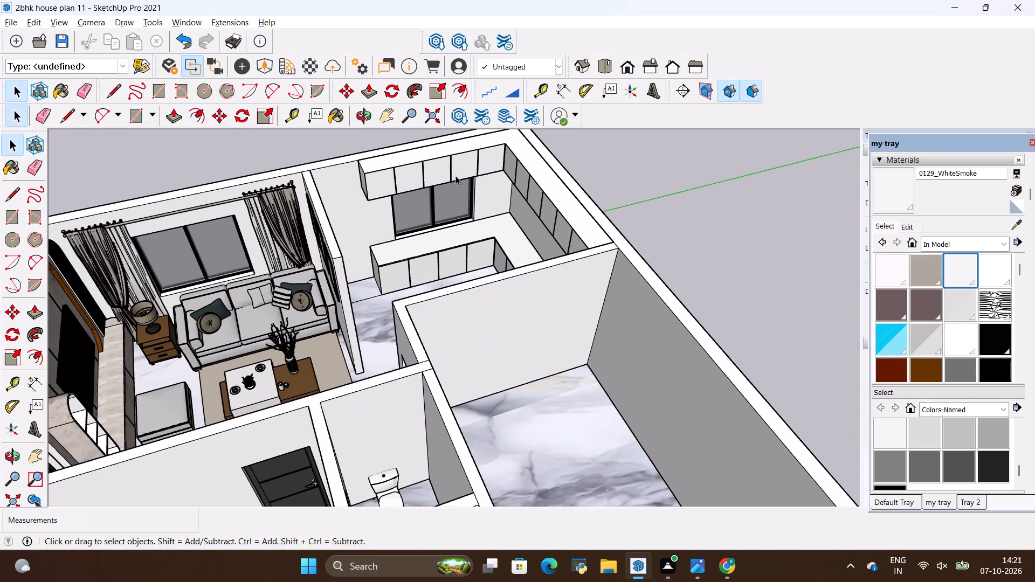
scroll(456, 176, "down", 7)
middle_click_drag(433, 226, 579, 207)
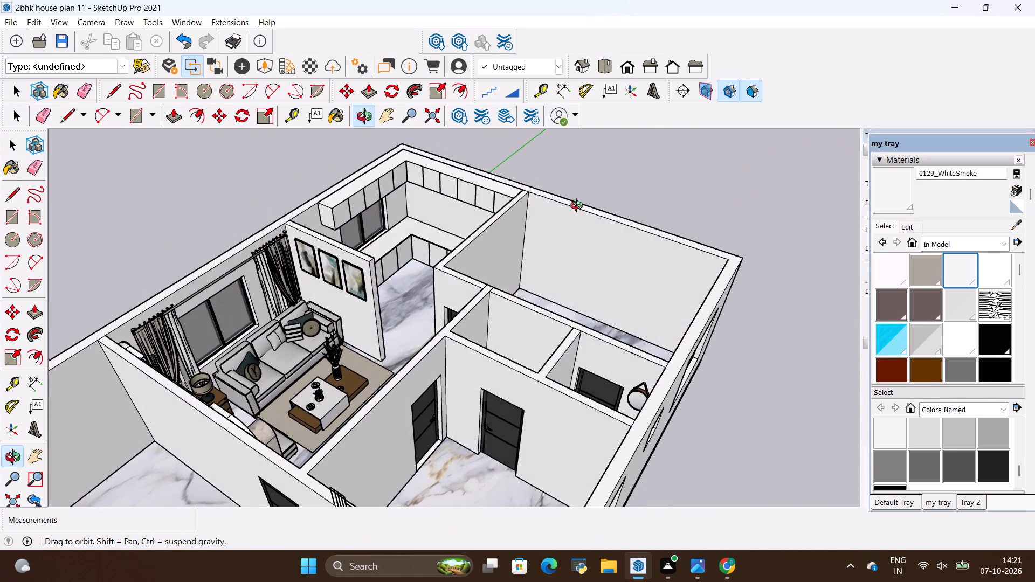
middle_click_drag(579, 207, 481, 228)
scroll(481, 225, "down", 4)
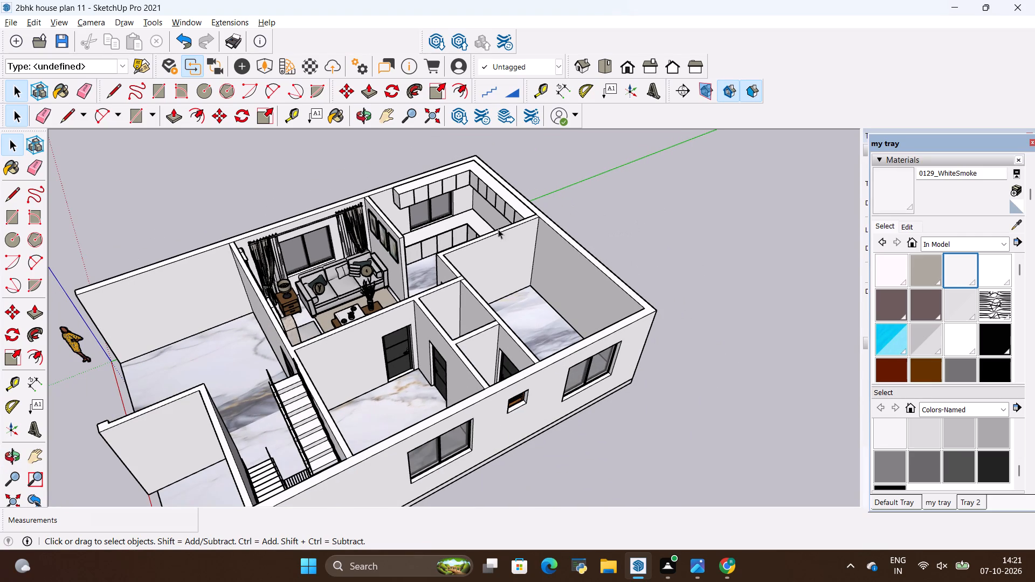
scroll(295, 203, "up", 5)
scroll(294, 203, "down", 10)
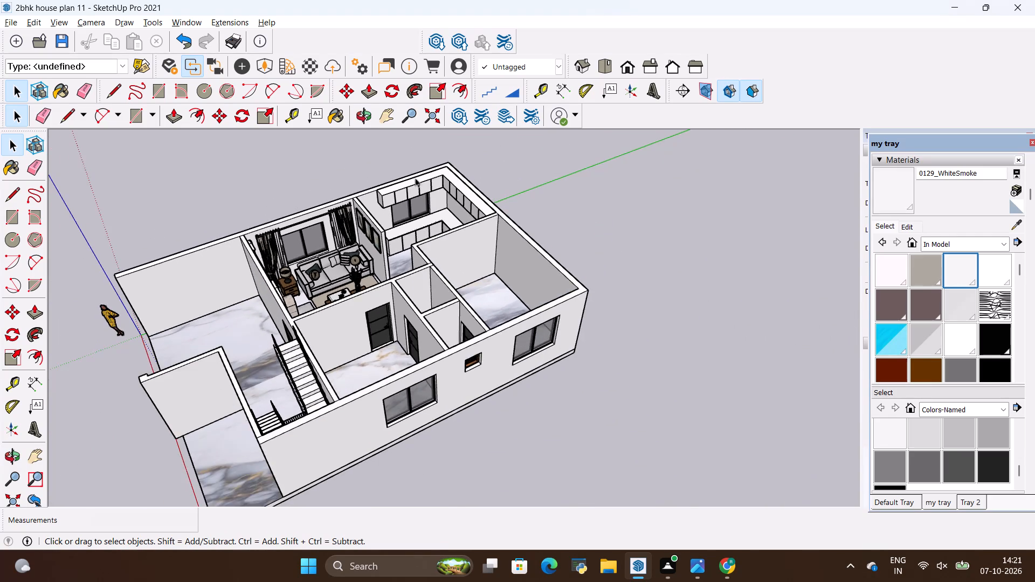
scroll(420, 172, "up", 12)
scroll(438, 156, "down", 5)
middle_click_drag(547, 218, 460, 226)
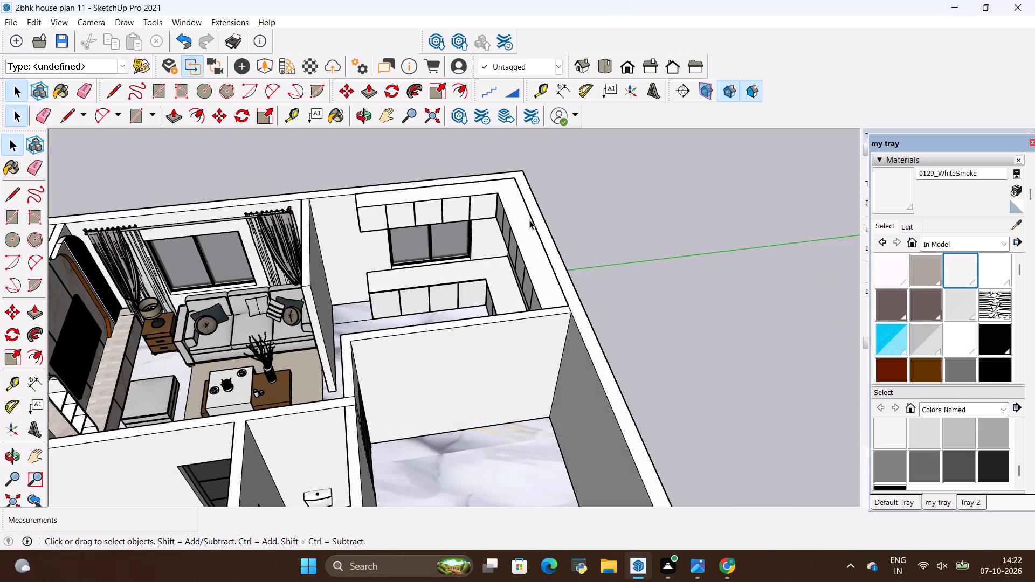
Import the Component_2 refrigerator from the ALL 3D WAREHOUSE ITEMS folder and place it outside the house beside the kitchen.
left_click(10, 20)
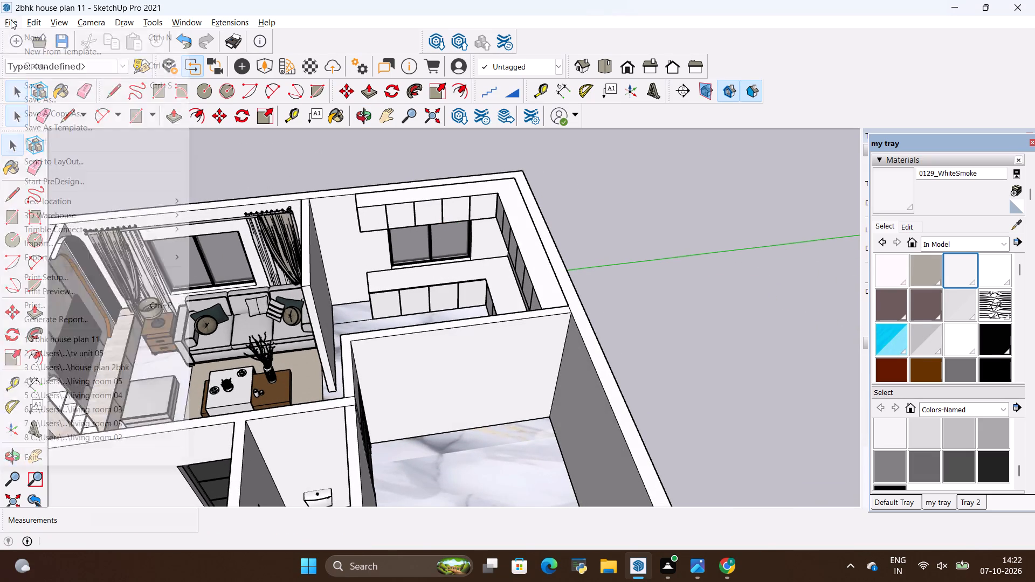
left_click(41, 258)
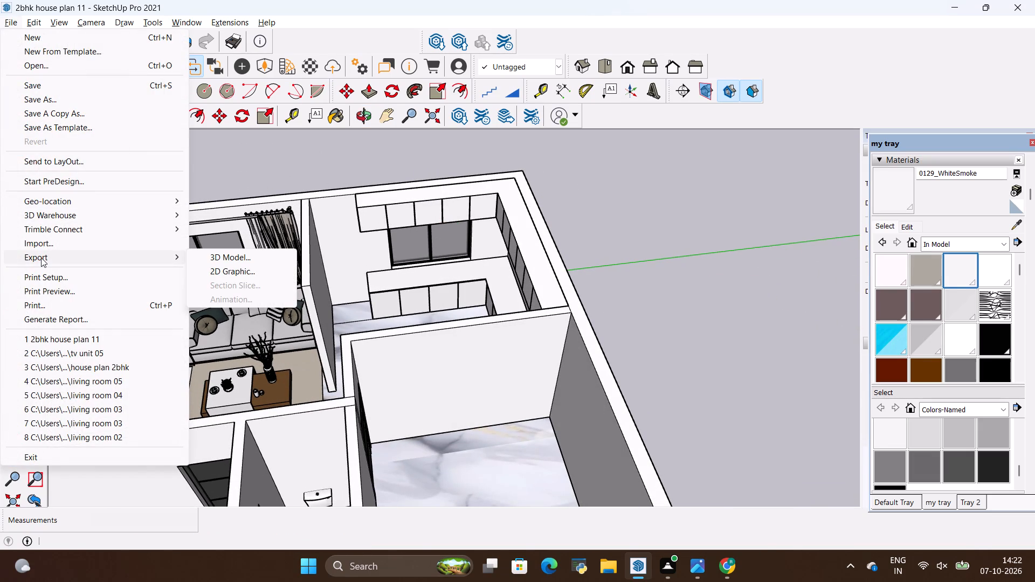
left_click(54, 244)
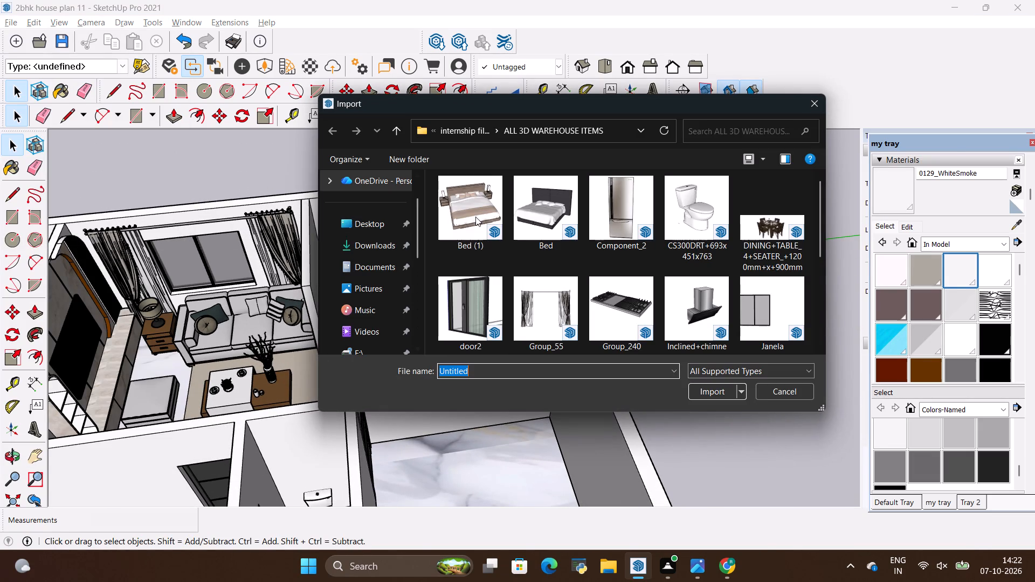
scroll(583, 230, "down", 1)
left_click(610, 192)
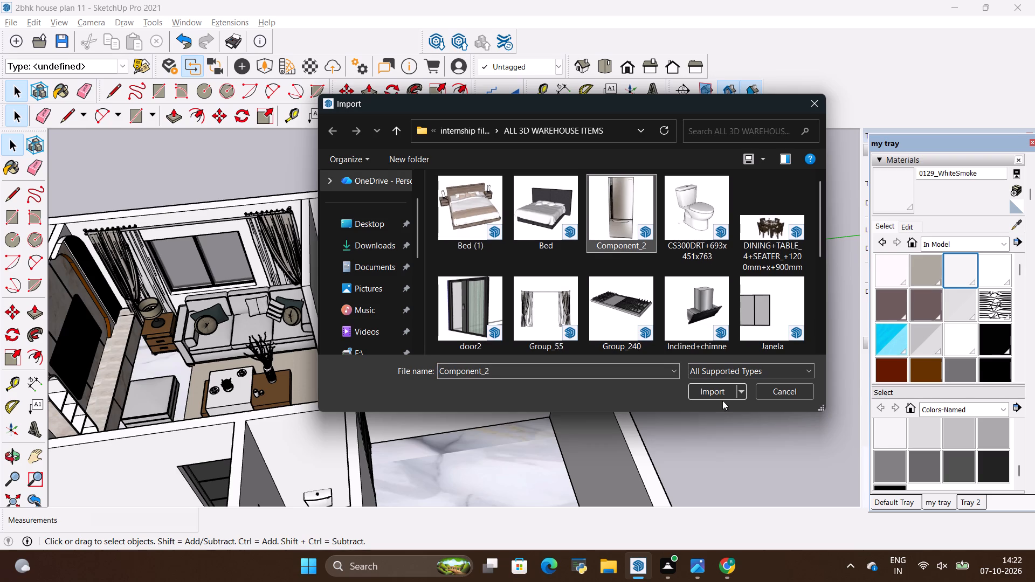
left_click(716, 389)
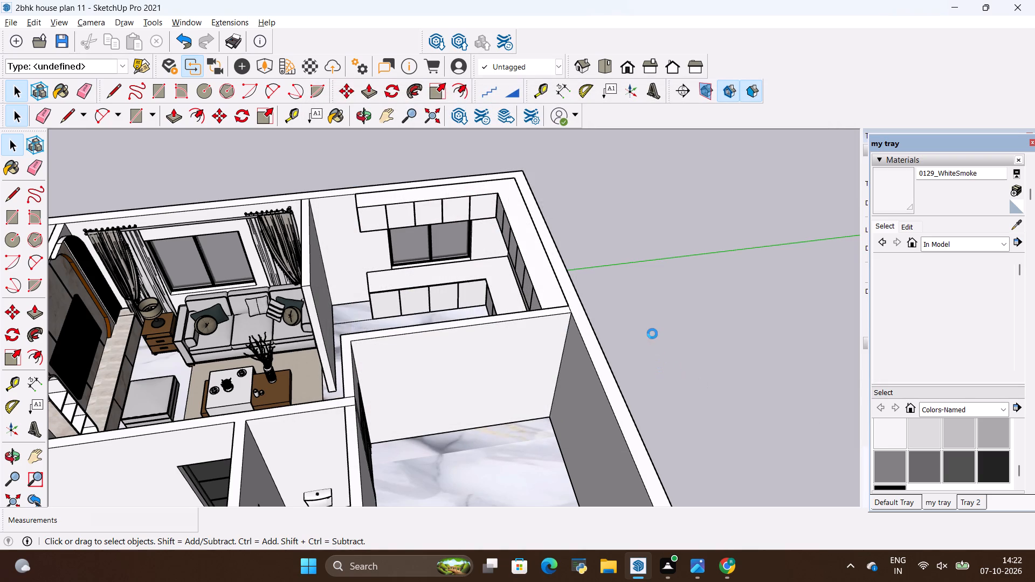
left_click(641, 329)
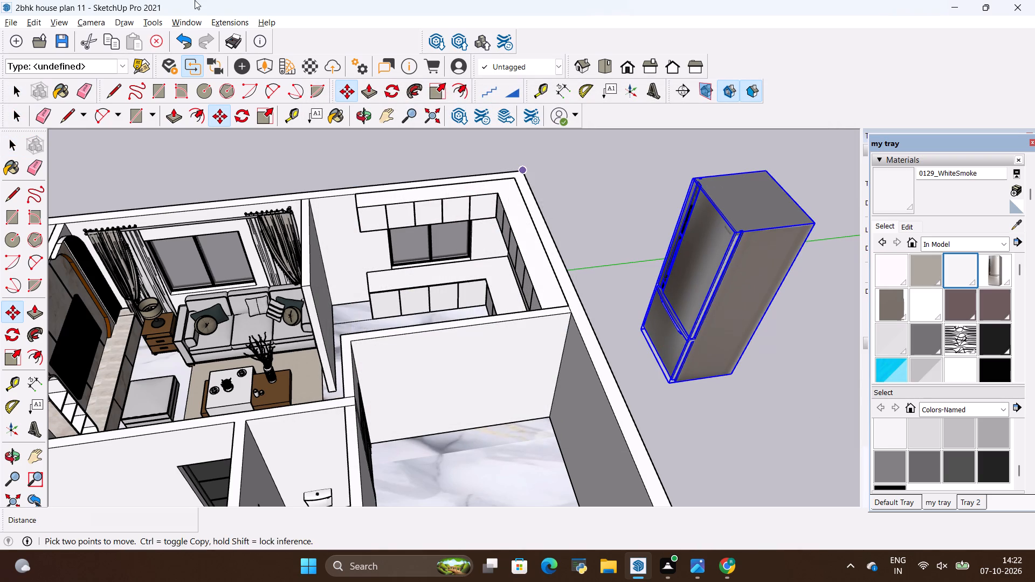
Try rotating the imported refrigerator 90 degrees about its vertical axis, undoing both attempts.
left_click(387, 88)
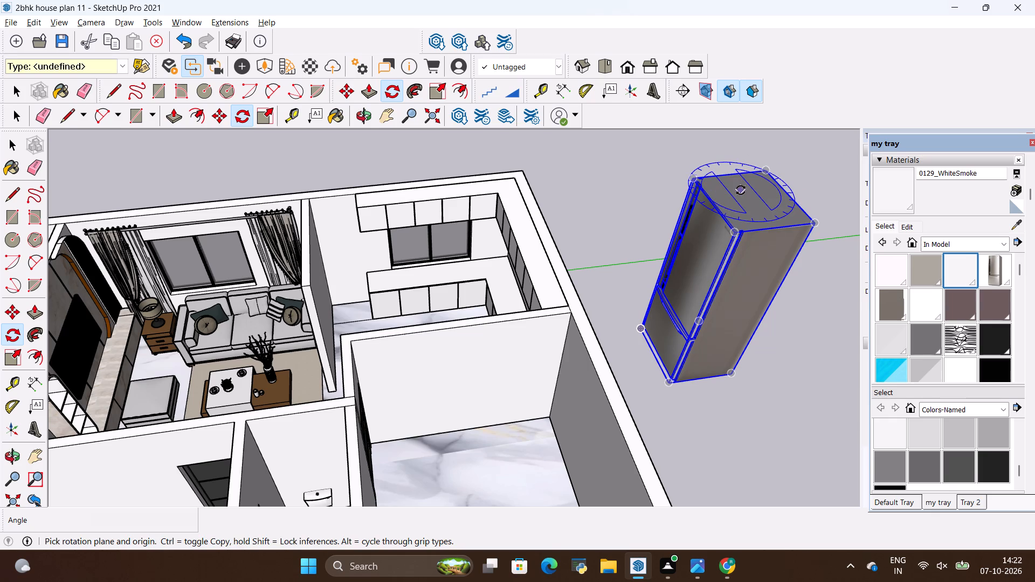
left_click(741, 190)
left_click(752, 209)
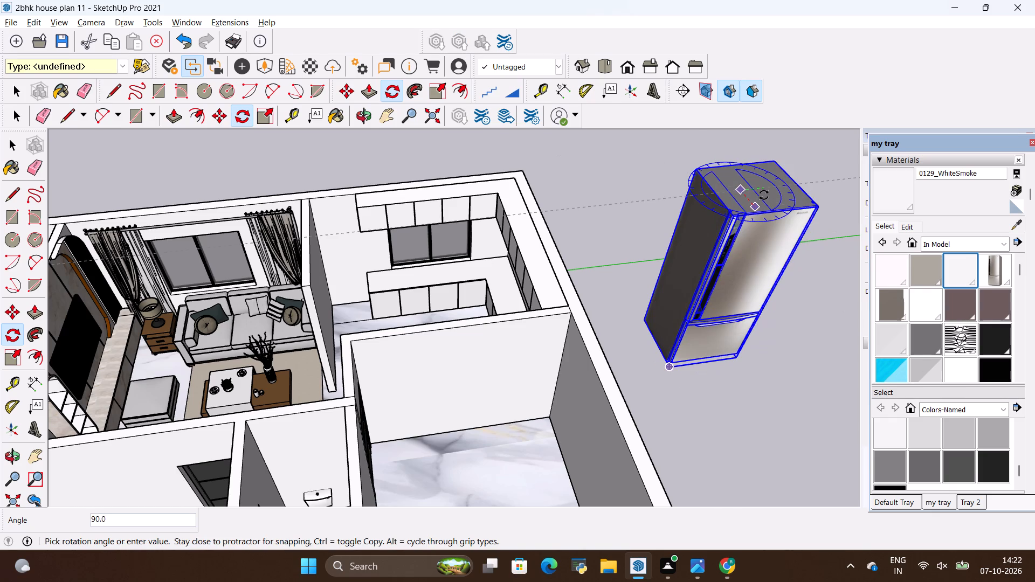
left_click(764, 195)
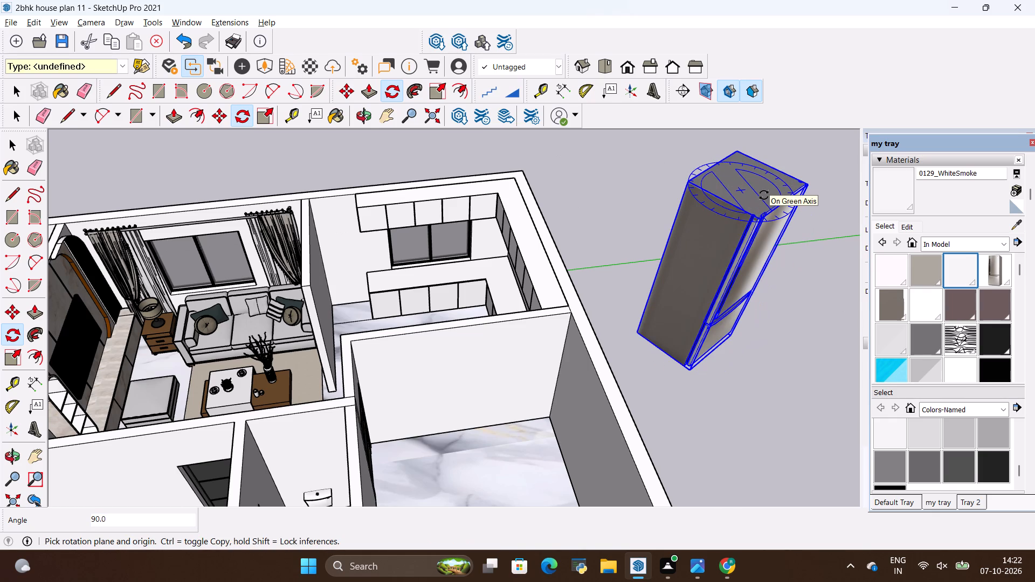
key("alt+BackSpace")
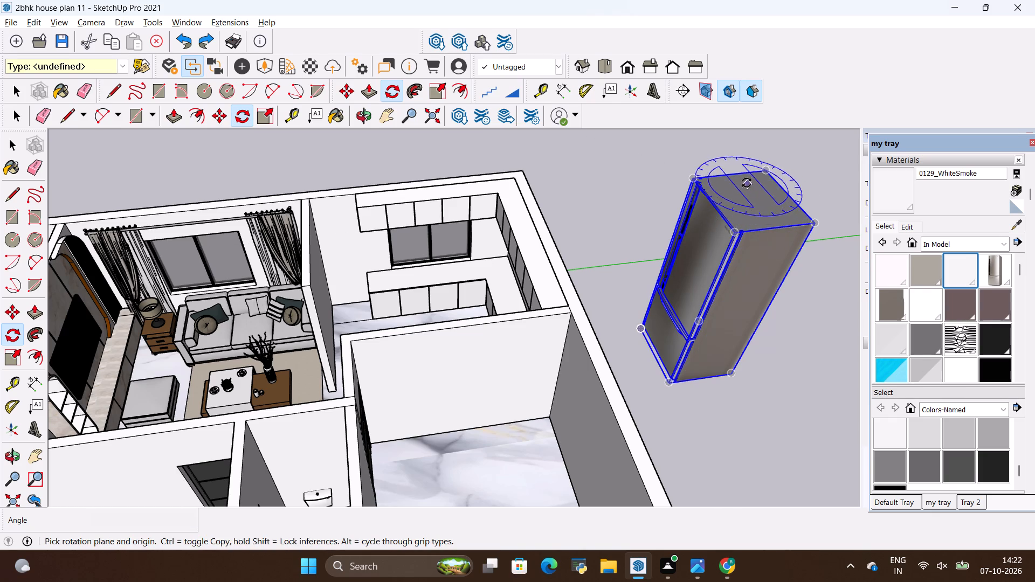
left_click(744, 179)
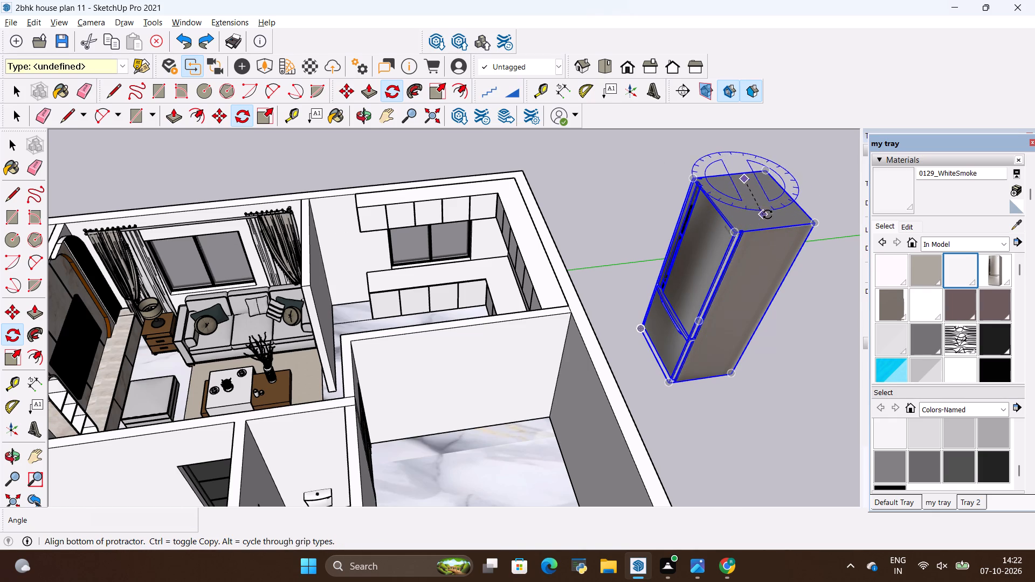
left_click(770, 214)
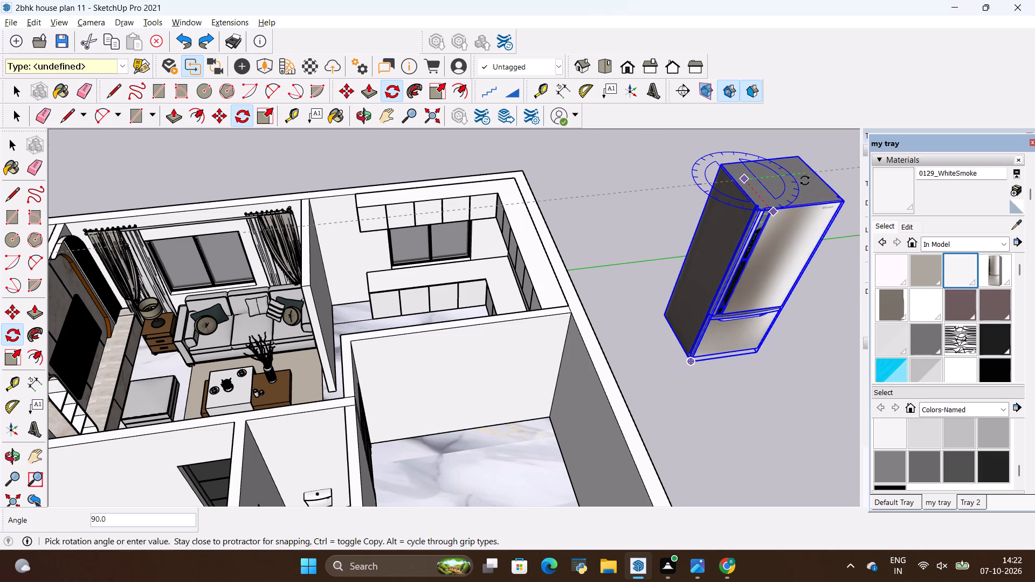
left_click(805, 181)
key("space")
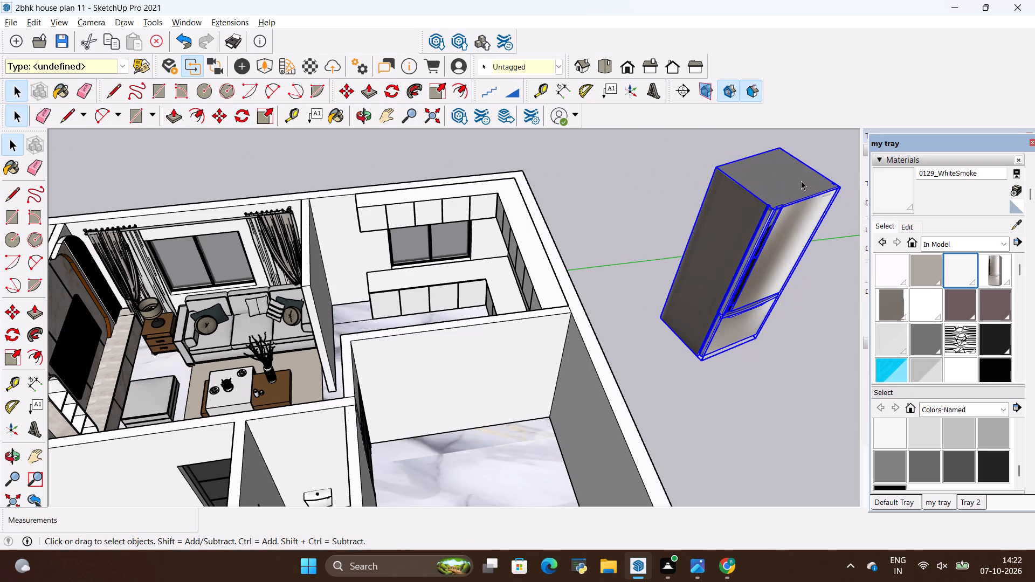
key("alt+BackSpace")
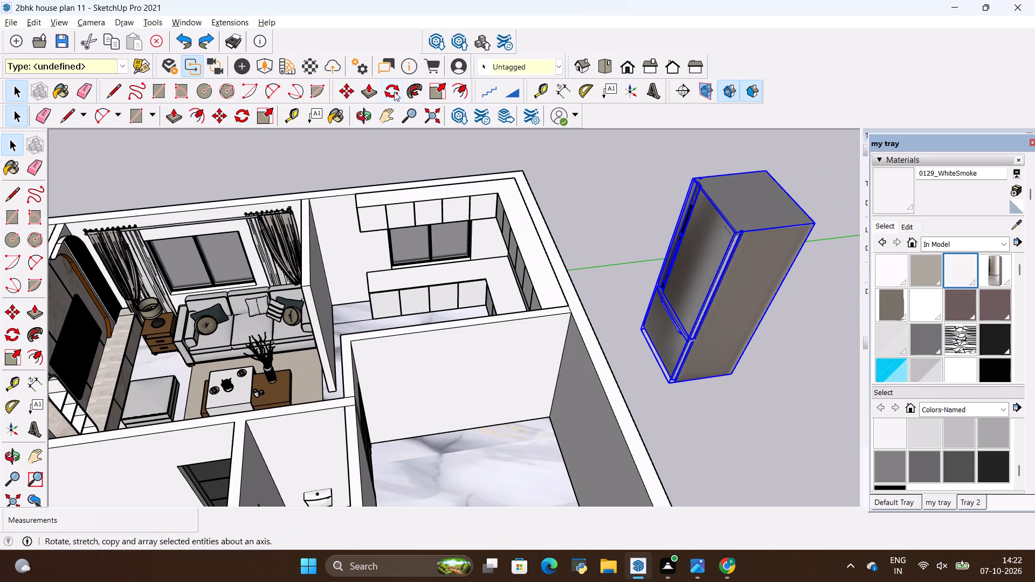
Rotate the refrigerator about its vertical axis, pivoting on its top face, so its doors face away from the kitchen's window wall.
left_click(394, 92)
scroll(741, 163, "up", 6)
left_click(736, 199)
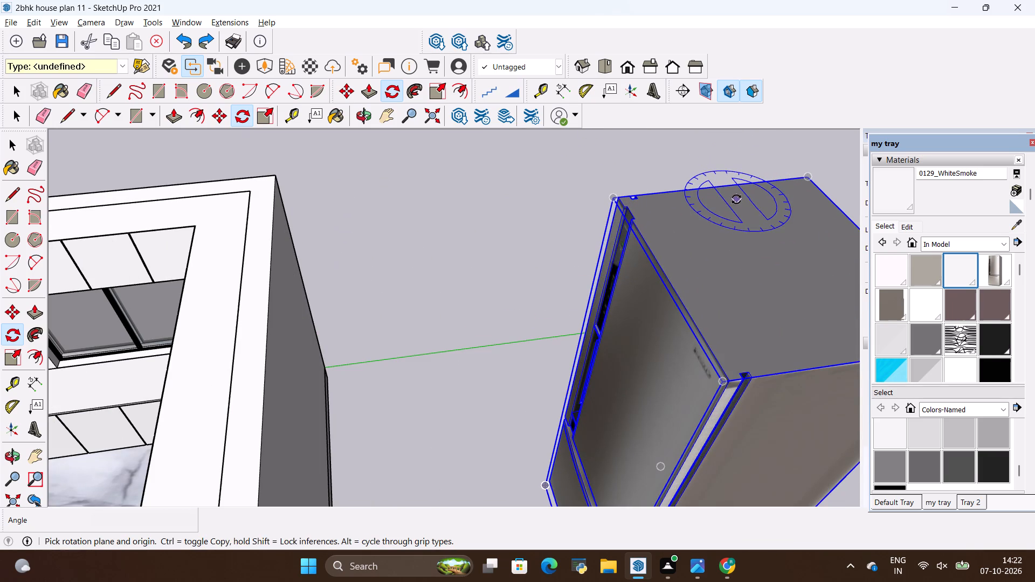
left_click(790, 269)
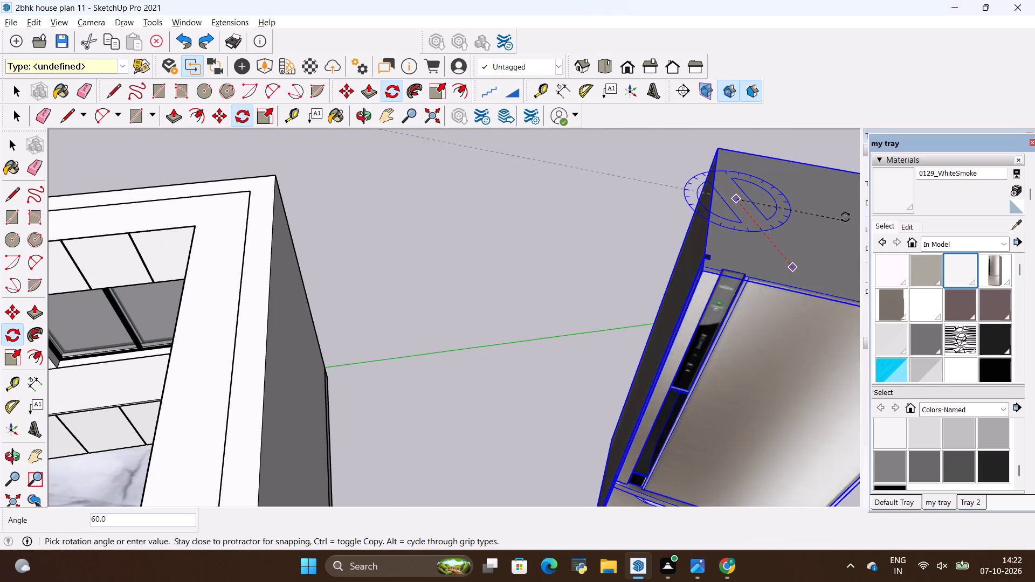
left_click(847, 190)
key("space")
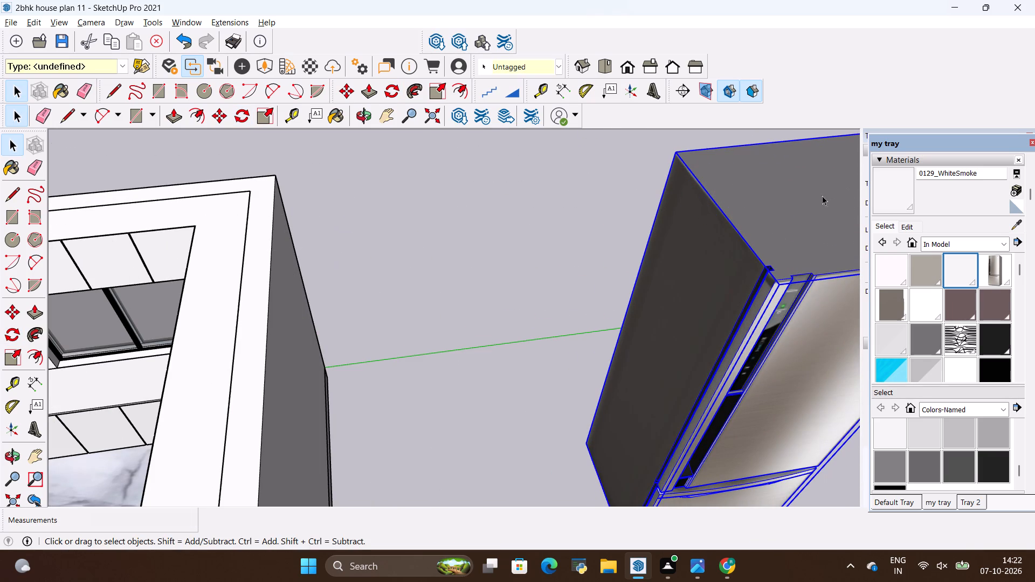
left_click(808, 199)
left_click(396, 217)
Scale the refrigerator down uniformly from its top corner while it stands outside the house.
scroll(397, 216, "down", 5)
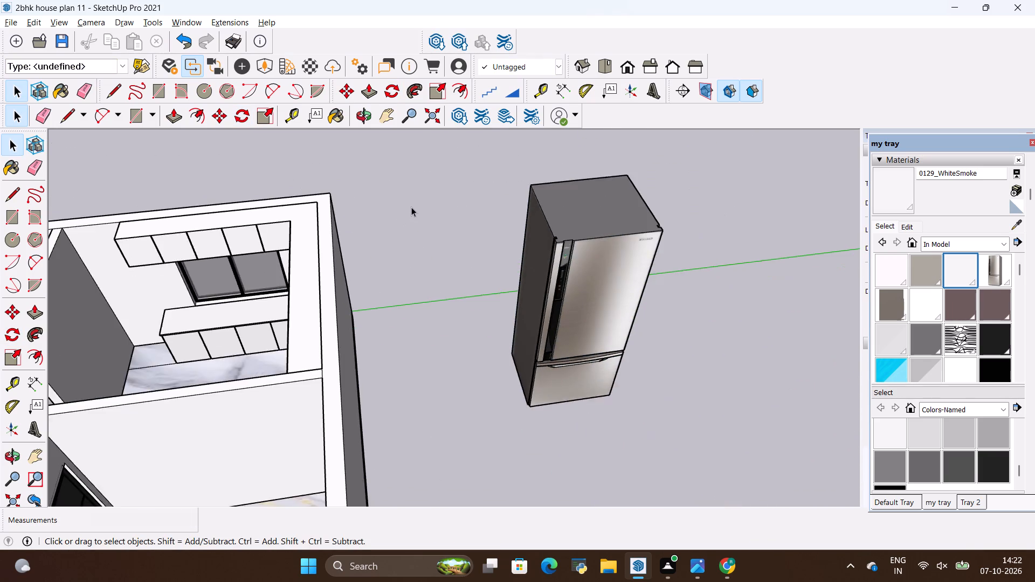
scroll(413, 206, "down", 3)
left_click(506, 210)
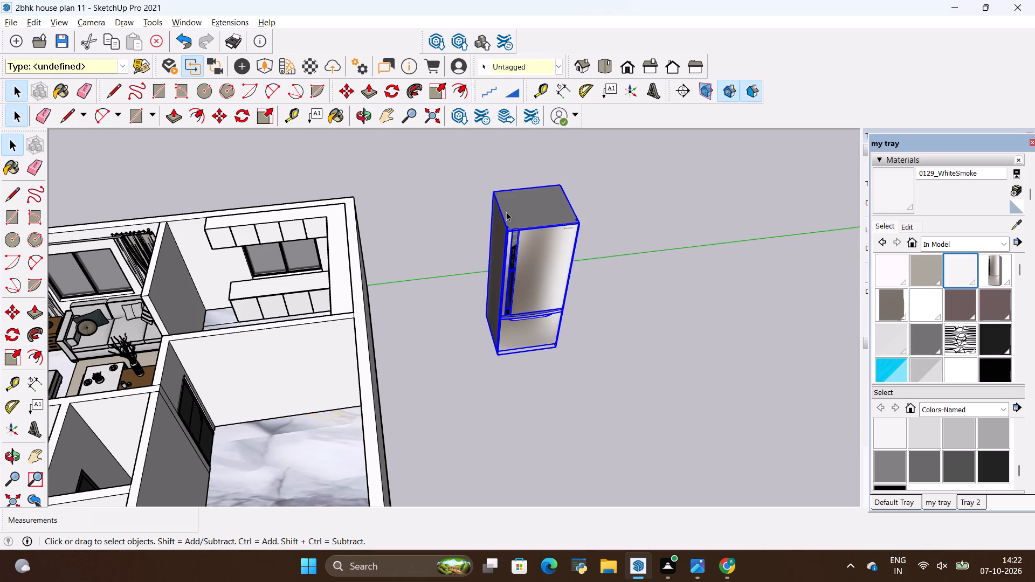
key("s")
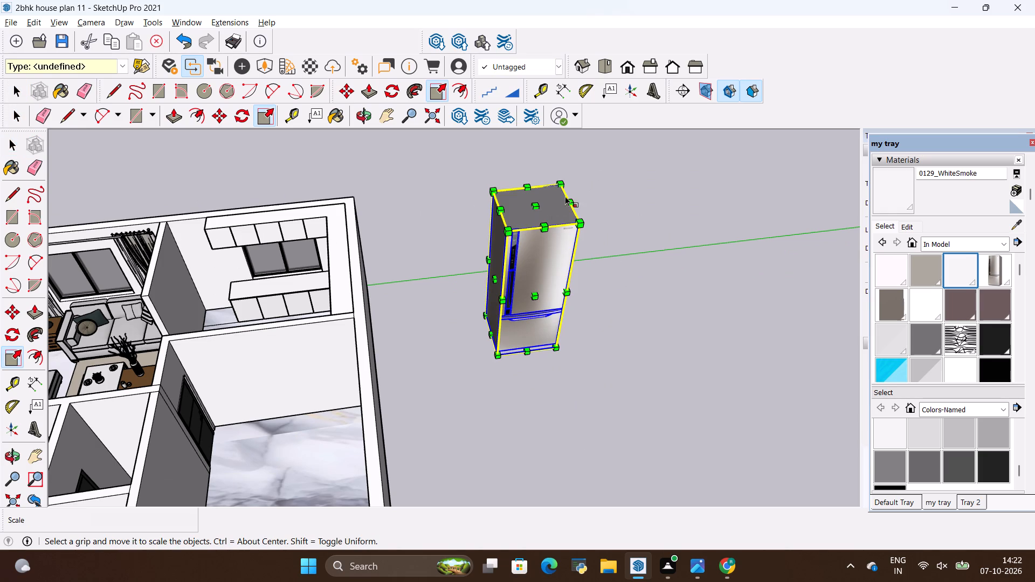
left_click(558, 183)
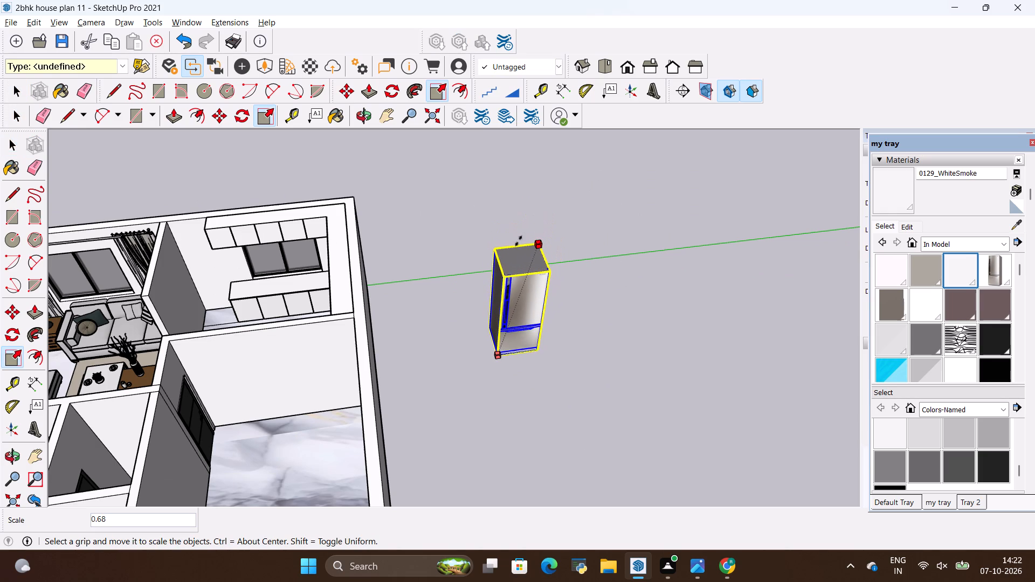
key("space")
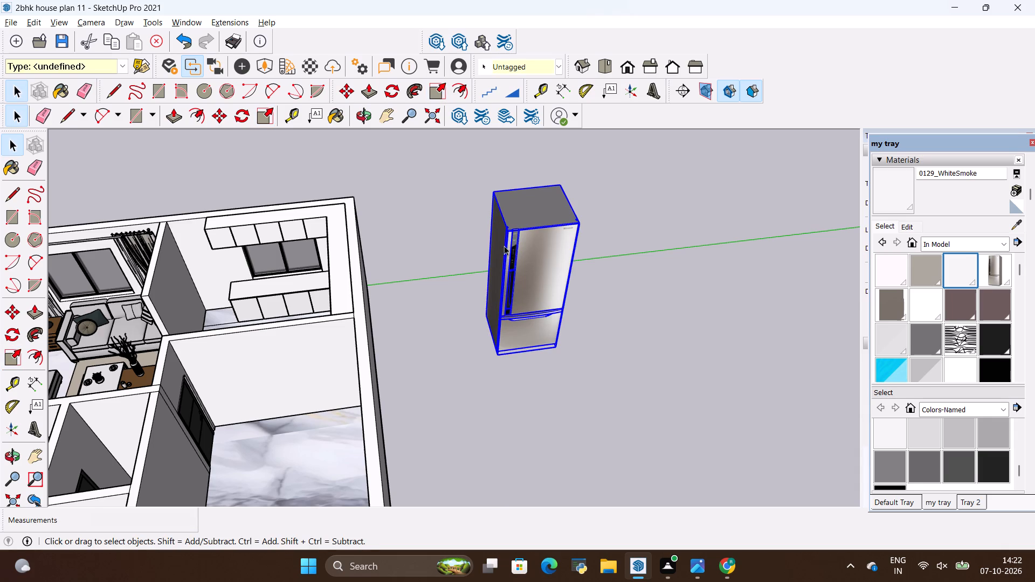
key("s")
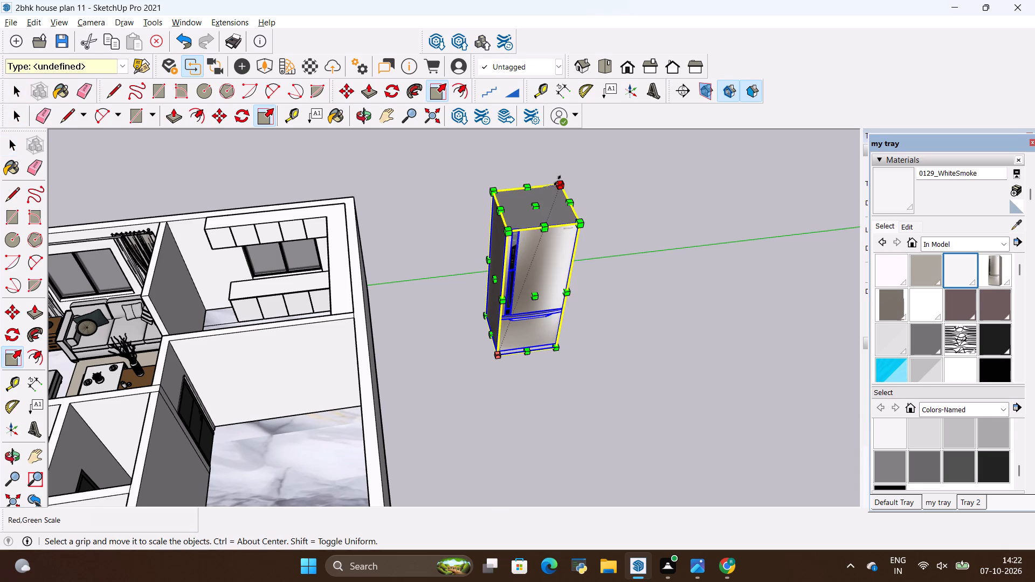
left_click(557, 180)
left_click(513, 256)
key("space")
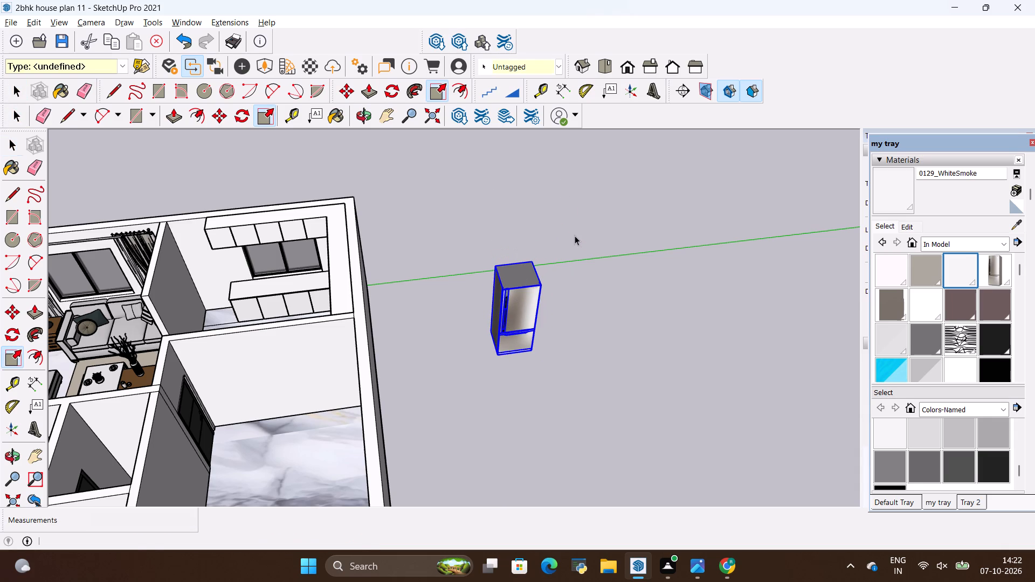
Move the refrigerator into the kitchen corner, between the living room partition wall and the end of the base cabinets.
left_click(517, 285)
key("m")
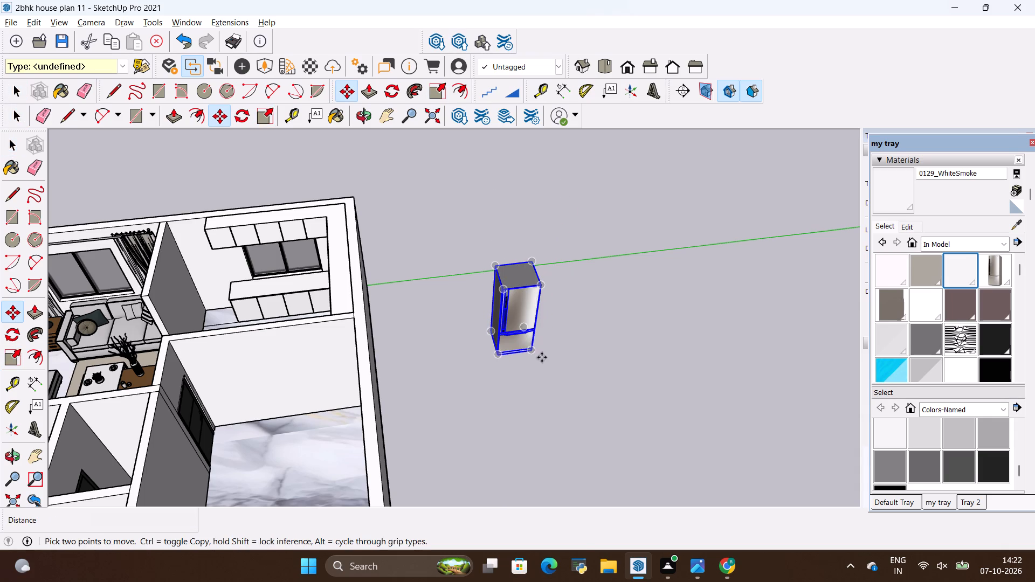
left_click_drag(545, 291, 540, 289)
scroll(181, 196, "up", 3)
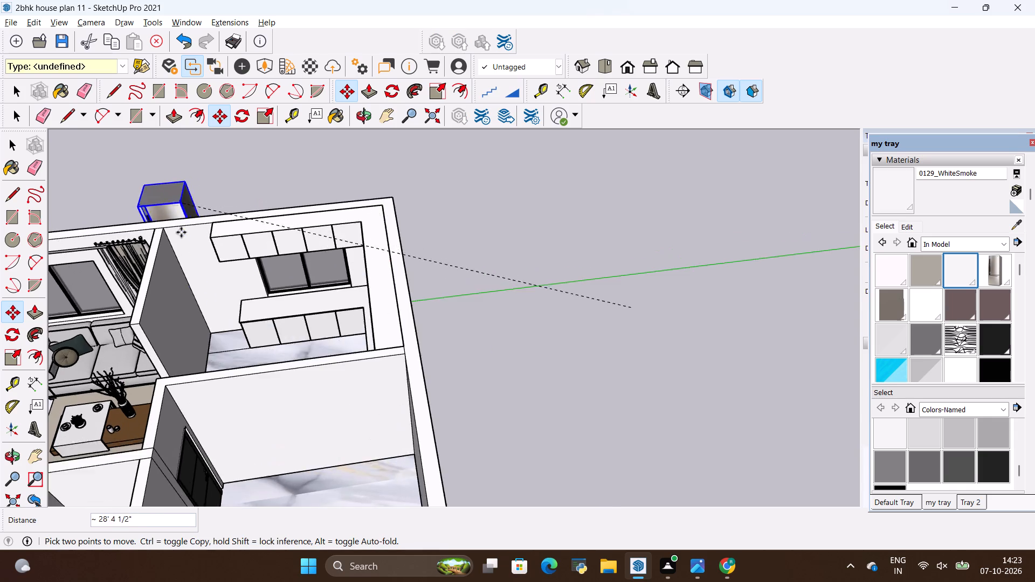
scroll(181, 232, "up", 2)
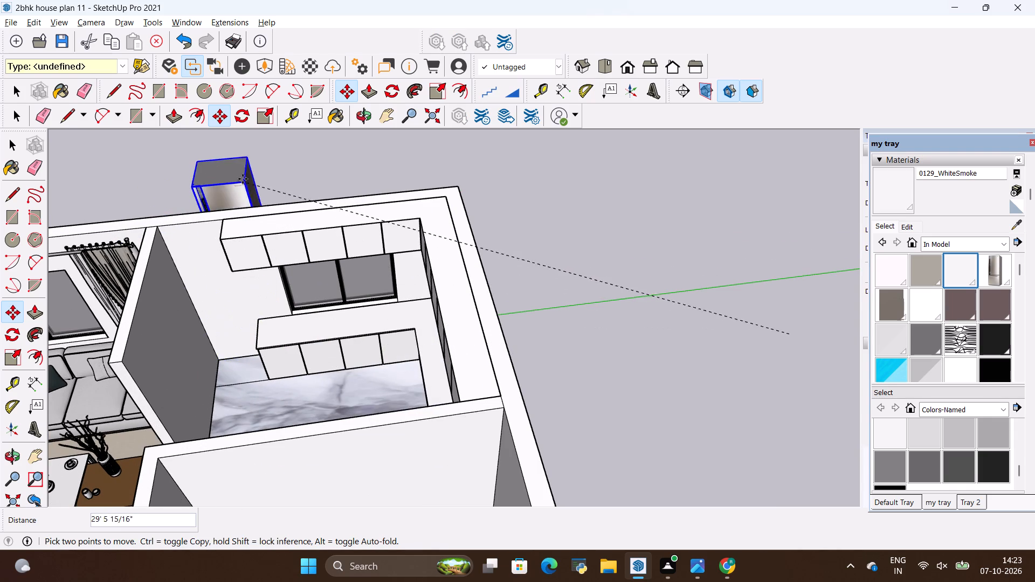
left_click(570, 234)
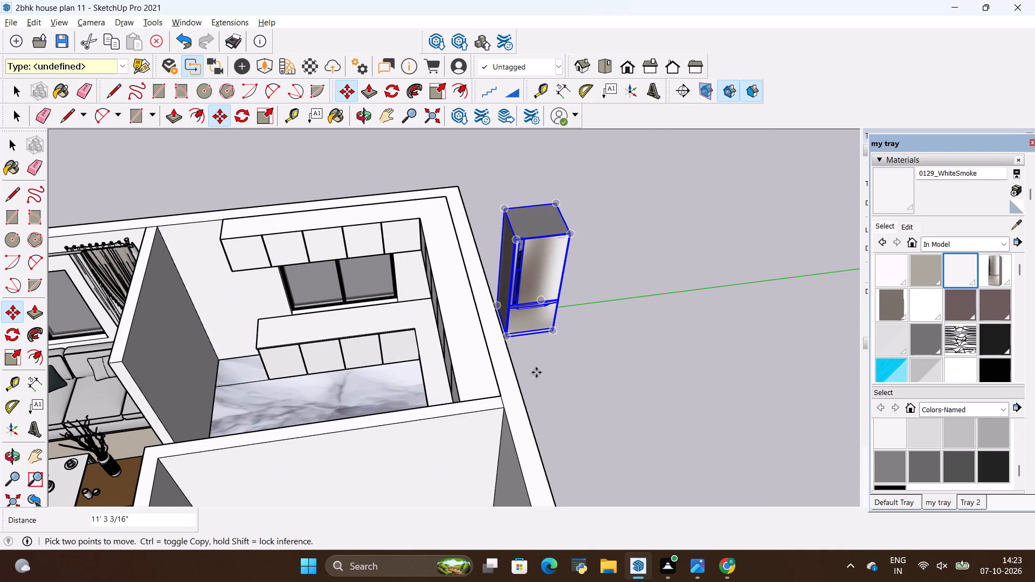
left_click(553, 332)
scroll(245, 375, "up", 1)
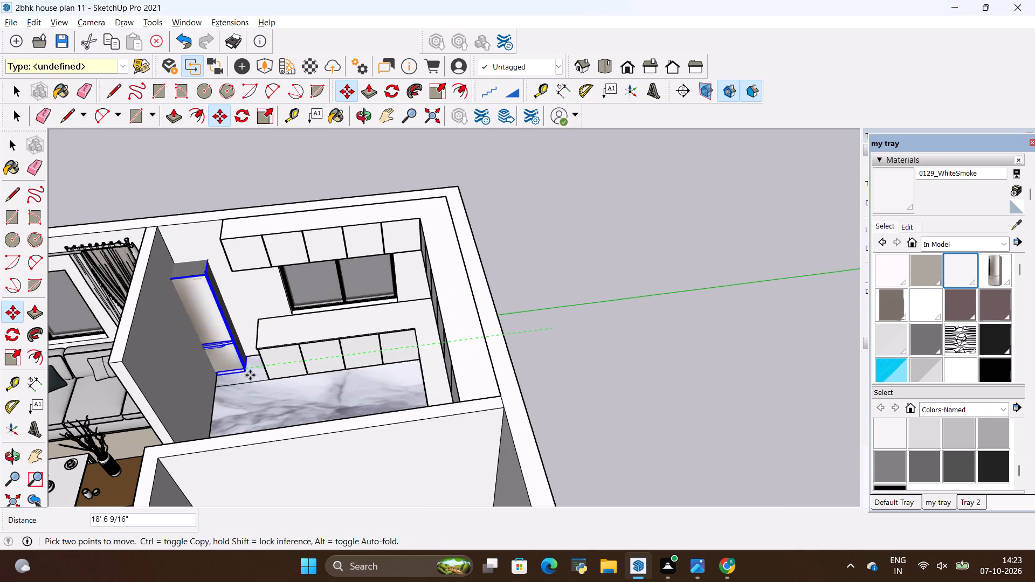
scroll(250, 375, "up", 7)
left_click(288, 384)
Scale the refrigerator uniformly from its front top corner to about 0.91 so it fits the gap beside the base cabinets.
scroll(618, 375, "down", 3)
scroll(618, 375, "up", 1)
scroll(618, 375, "down", 4)
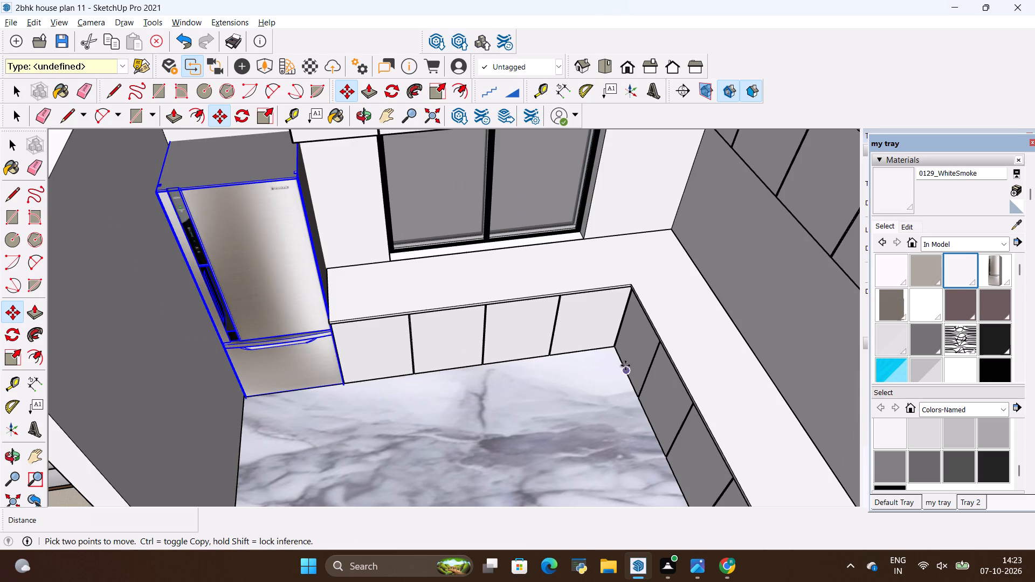
scroll(625, 365, "down", 3)
scroll(363, 204, "up", 2)
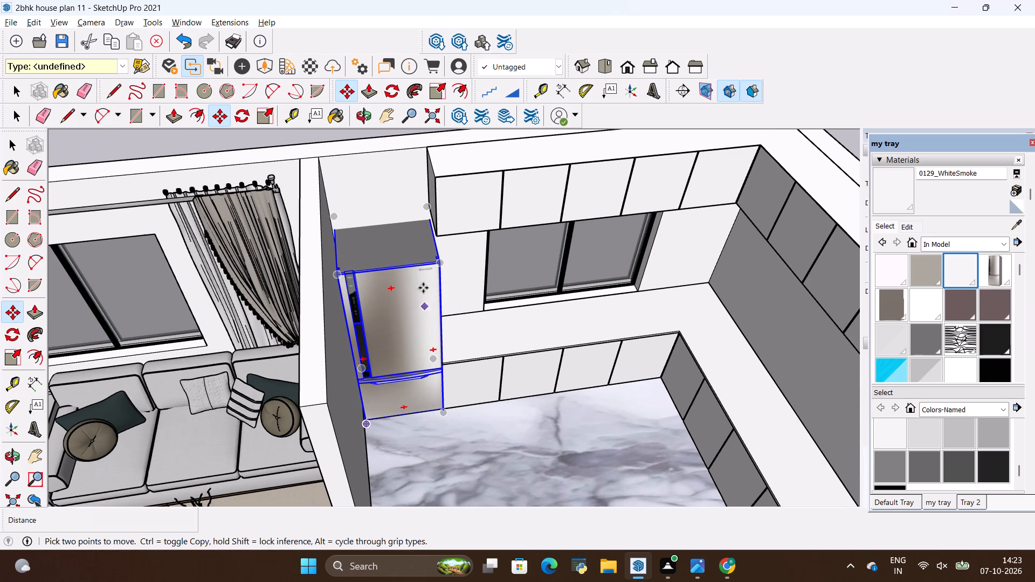
key("s")
scroll(424, 211, "up", 1)
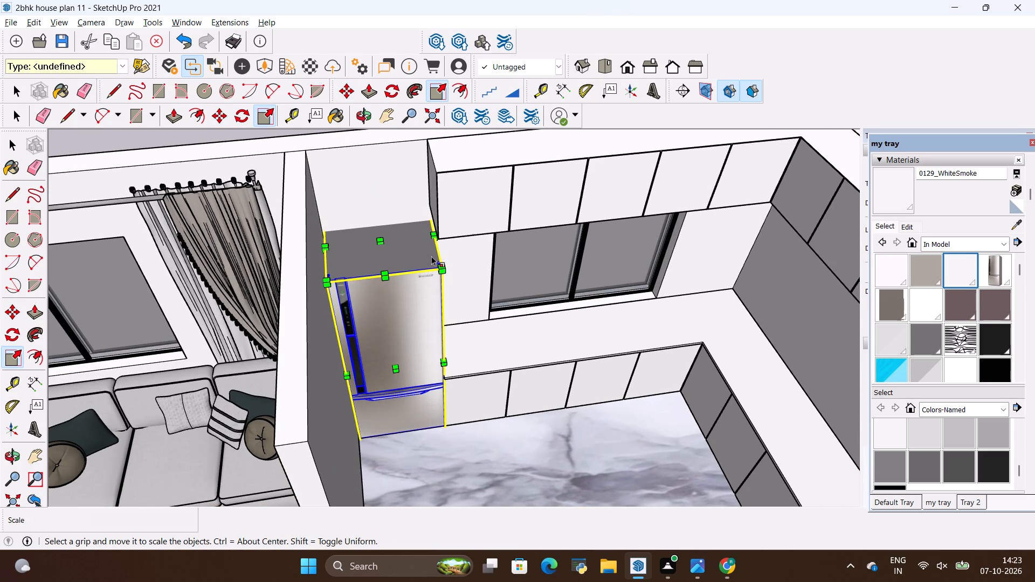
left_click(440, 266)
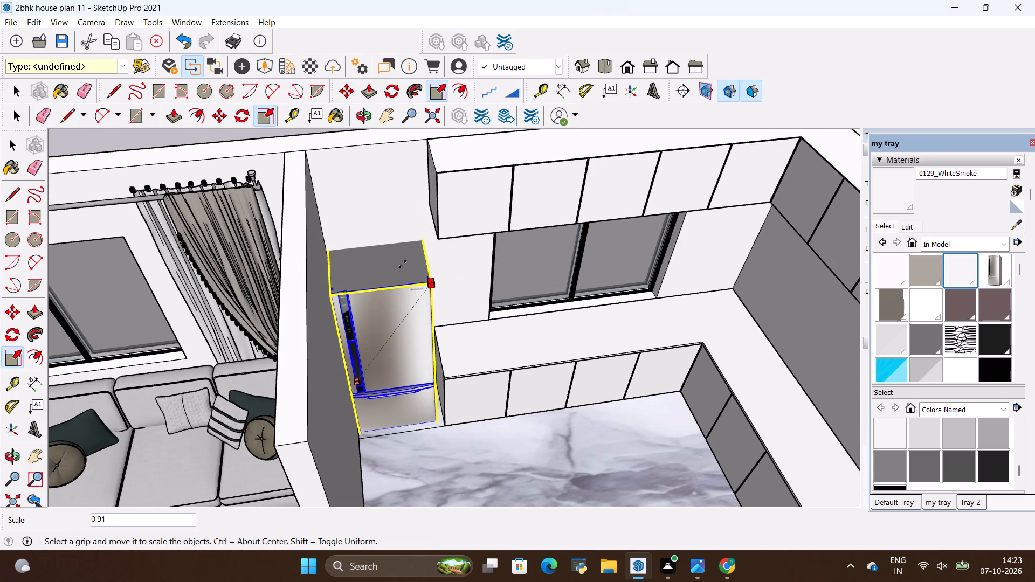
left_click(403, 264)
Shift the refrigerator by its bottom front corner about 1 3/8" beside the end of the base cabinets.
scroll(385, 391, "up", 4)
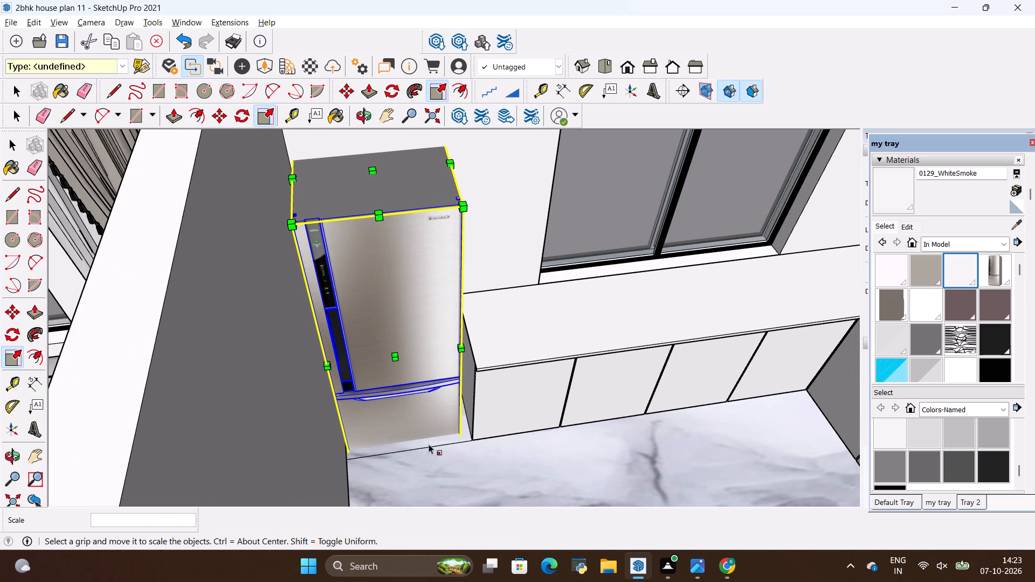
key("m")
left_click(460, 441)
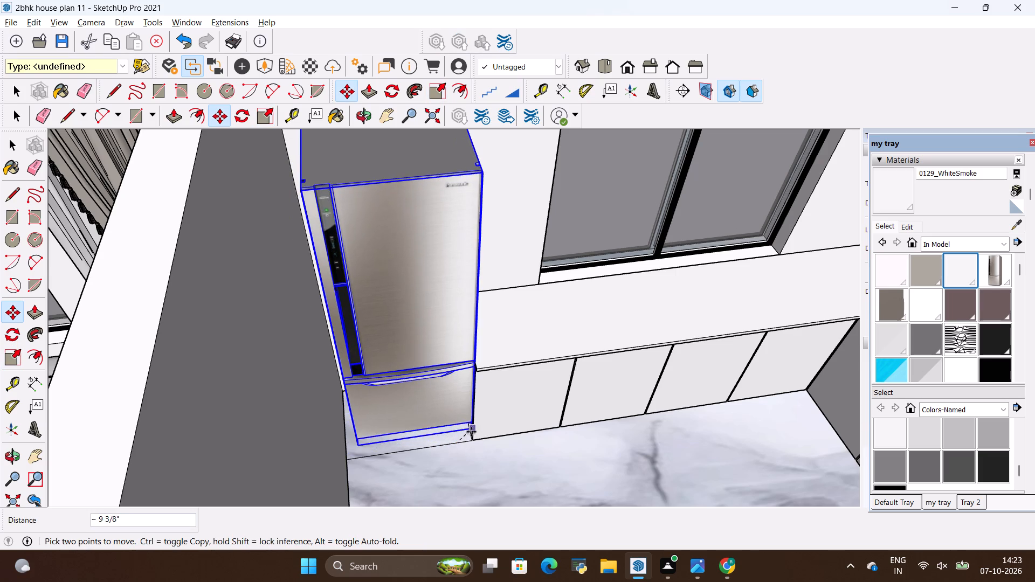
scroll(464, 439, "up", 4)
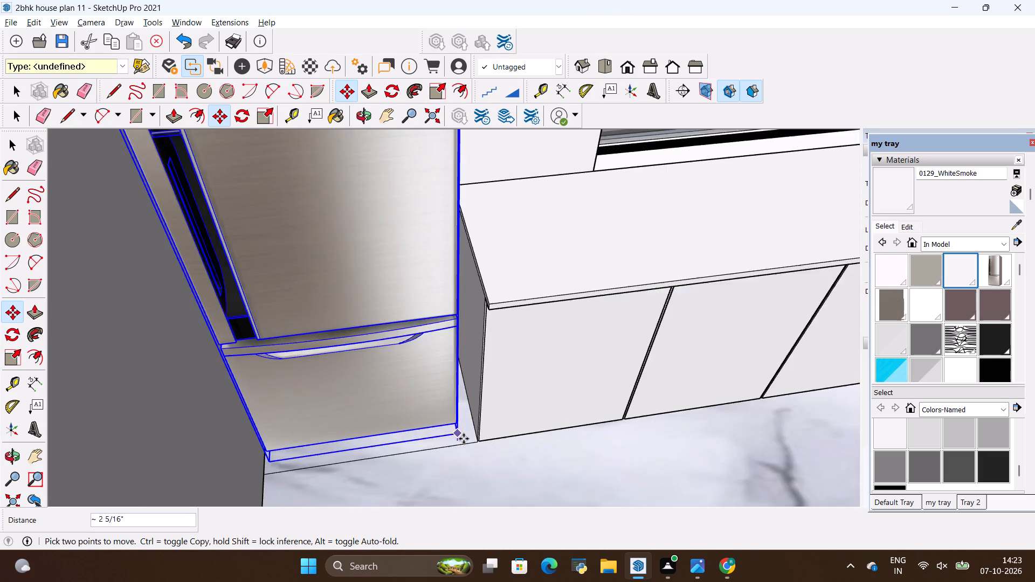
scroll(464, 439, "up", 5)
left_click(466, 440)
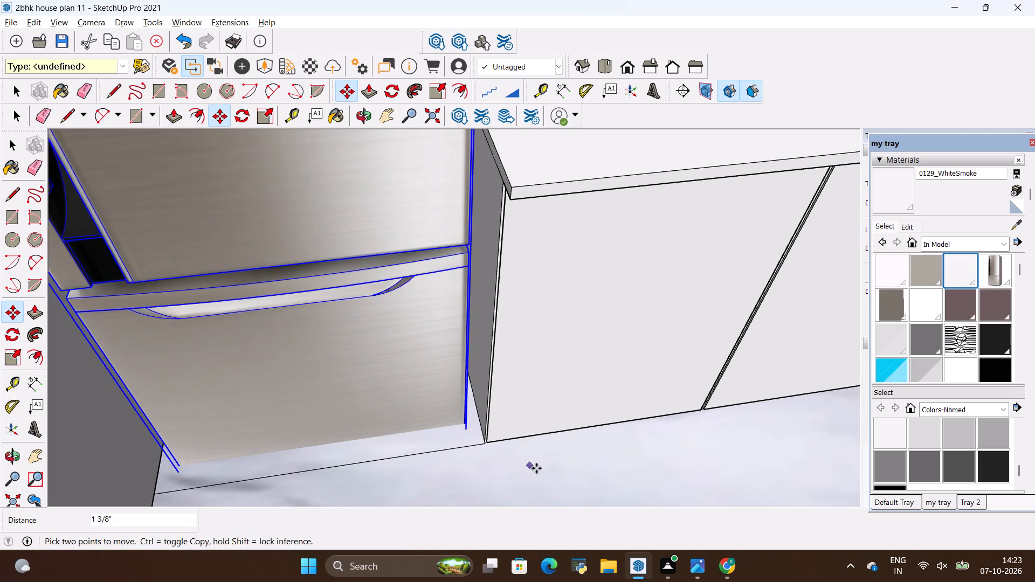
key("space")
left_click(536, 468)
Examine the refrigerator's fit against the base cabinets, floor and surrounding kitchen walls from several angles.
scroll(519, 446, "down", 4)
middle_click_drag(472, 421, 398, 300)
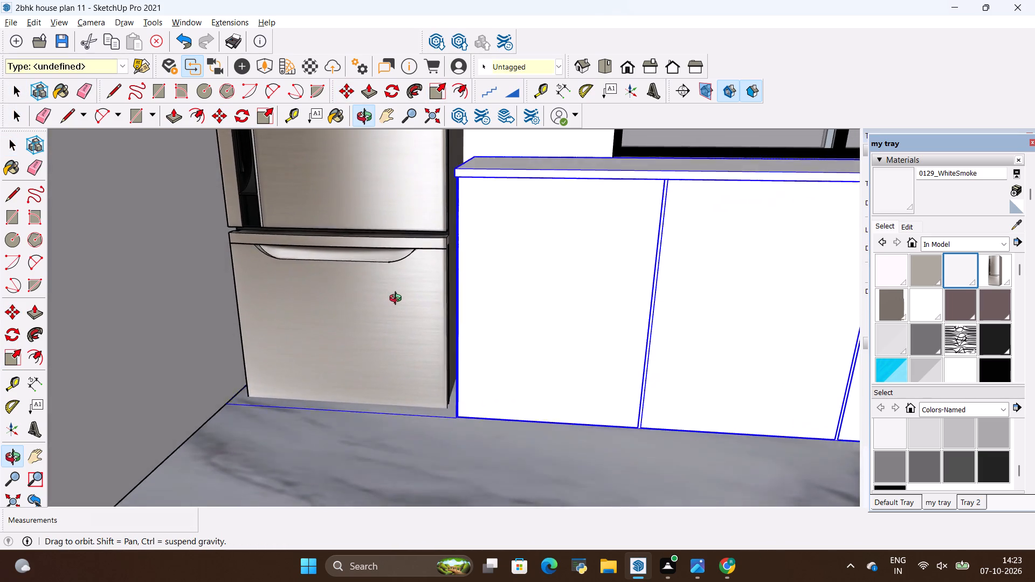
middle_click_drag(398, 300, 397, 291)
middle_click_drag(406, 237, 417, 363)
scroll(407, 234, "up", 1)
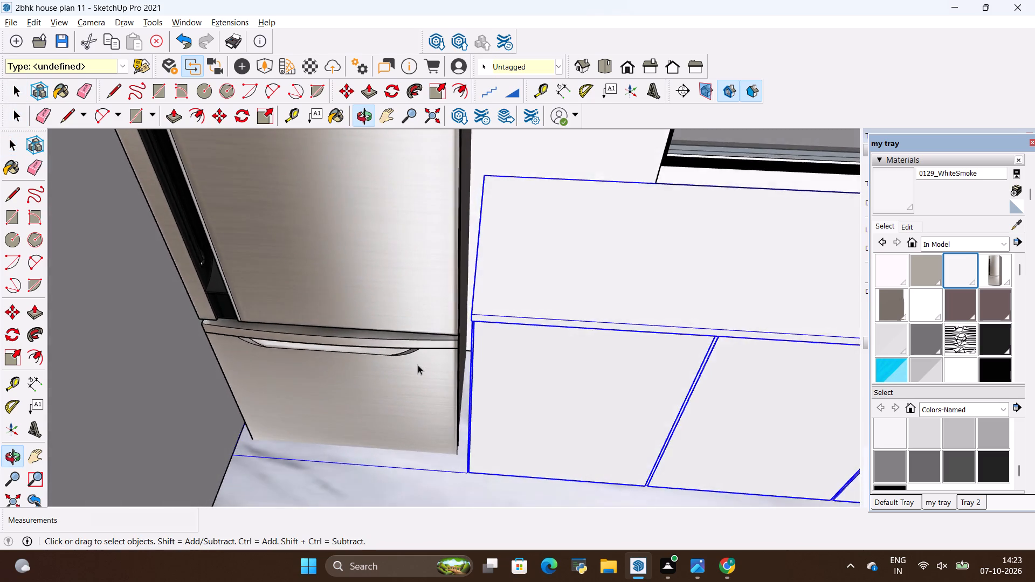
scroll(418, 365, "down", 16)
scroll(418, 363, "down", 6)
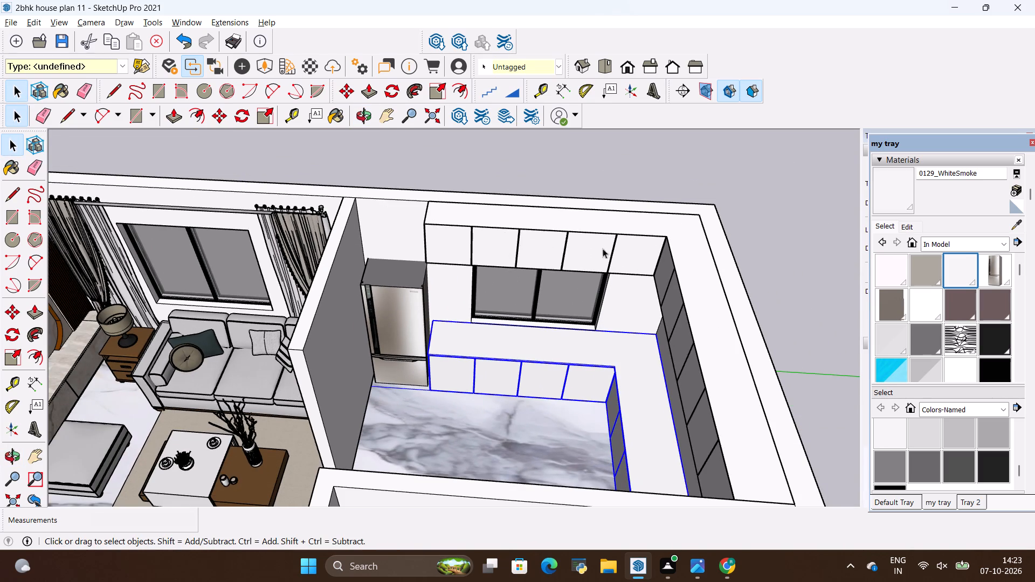
key("space")
left_click(748, 203)
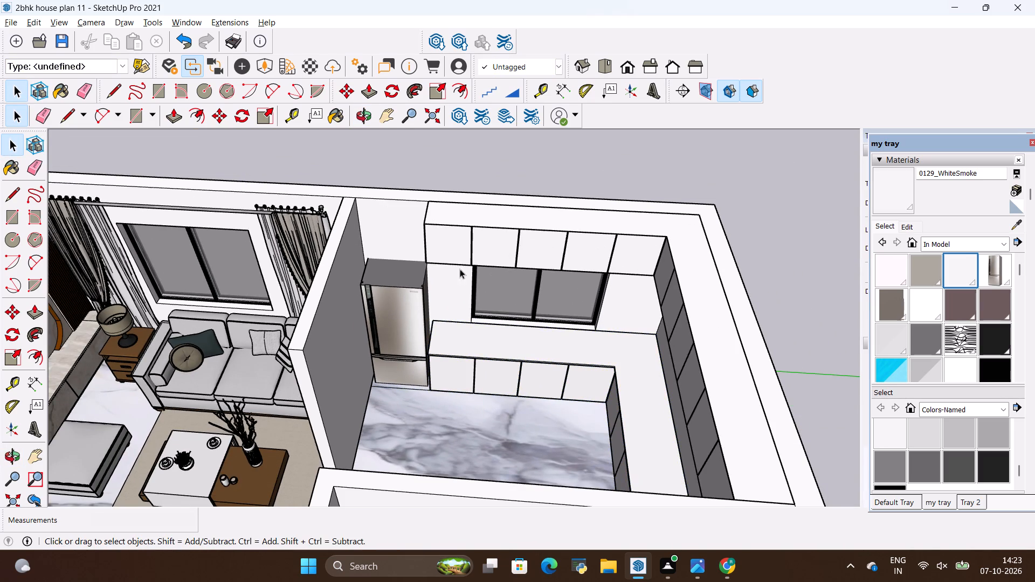
scroll(409, 261, "up", 18)
scroll(400, 250, "down", 9)
scroll(401, 248, "up", 1)
scroll(401, 248, "down", 4)
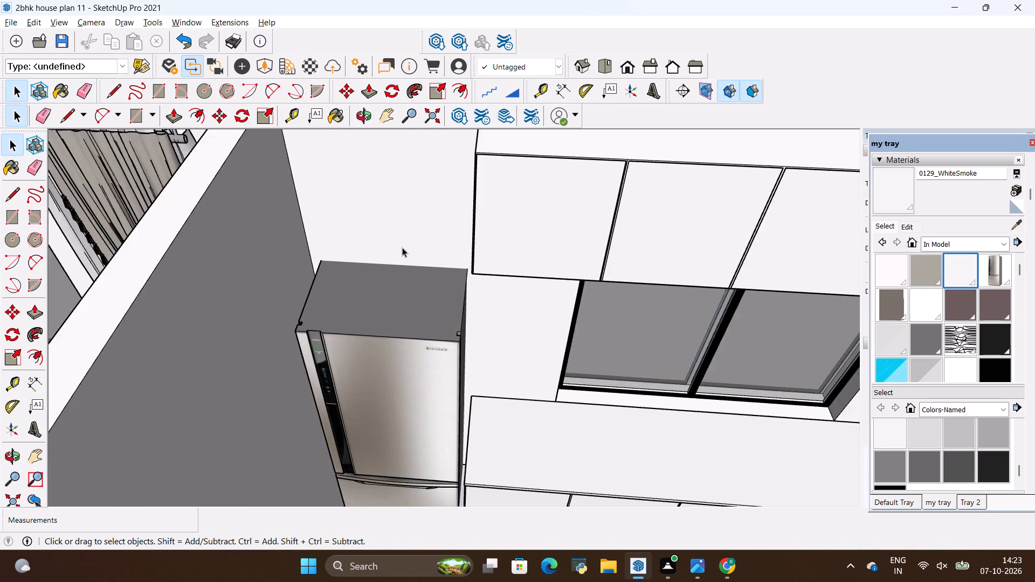
scroll(402, 247, "down", 9)
middle_click_drag(609, 257, 180, 221)
scroll(588, 272, "up", 1)
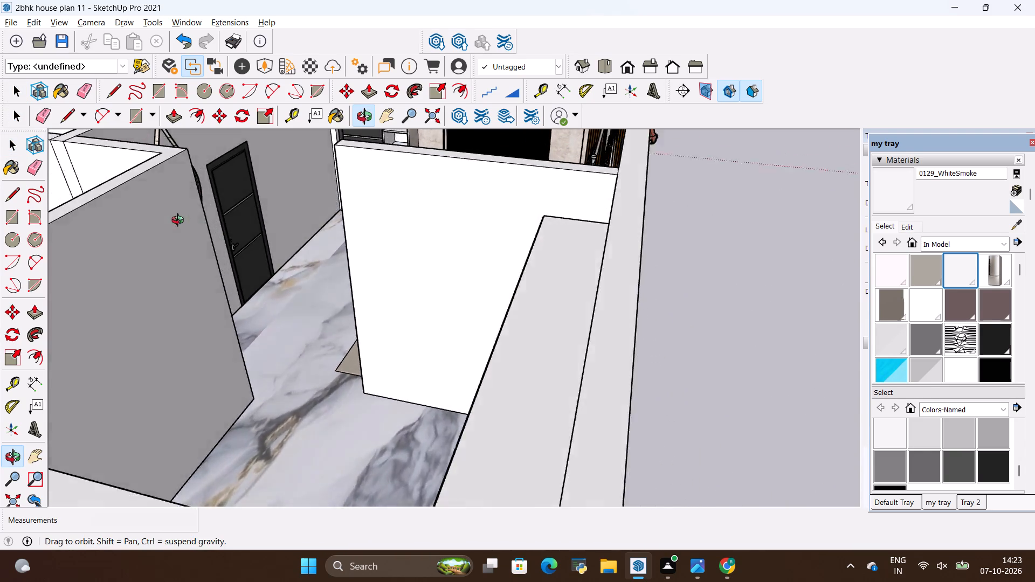
middle_click_drag(180, 221, 566, 285)
Move the refrigerator back 1' 1/4", then about 1' 7/16" onto the floor so its front base edge lines up with the base cabinets.
scroll(420, 422, "up", 6)
left_click(394, 406)
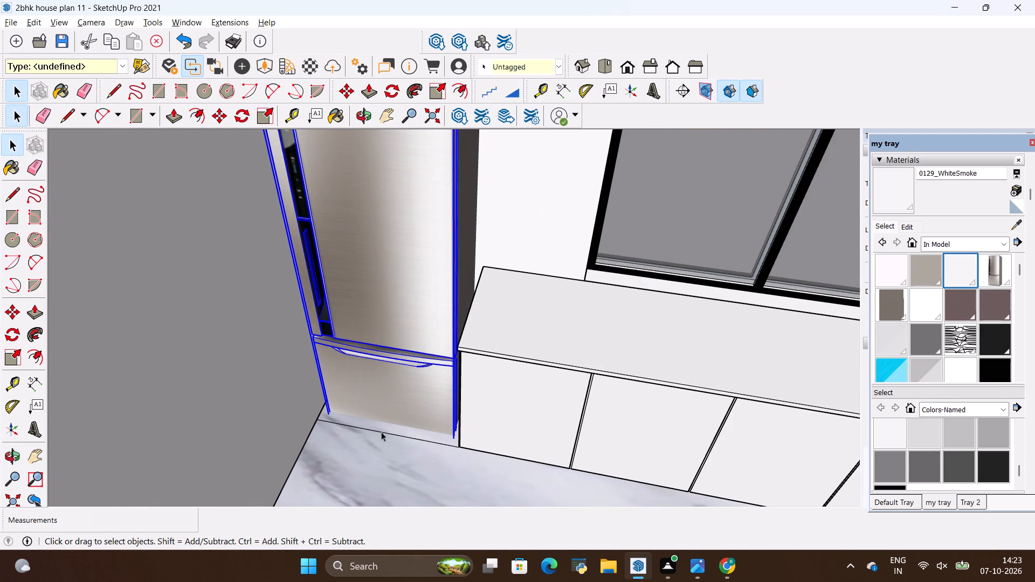
key("m")
left_click(386, 428)
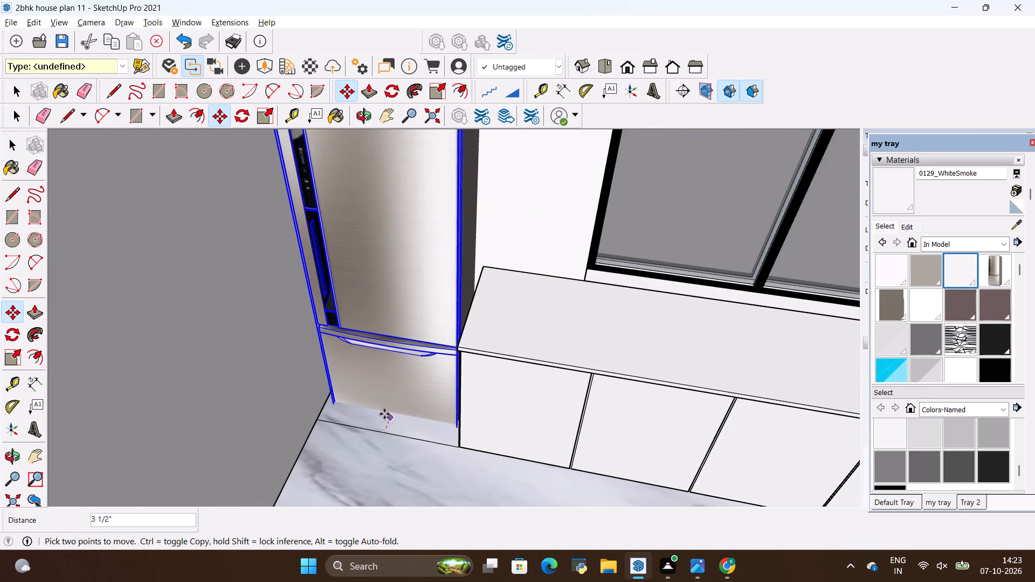
left_click(378, 397)
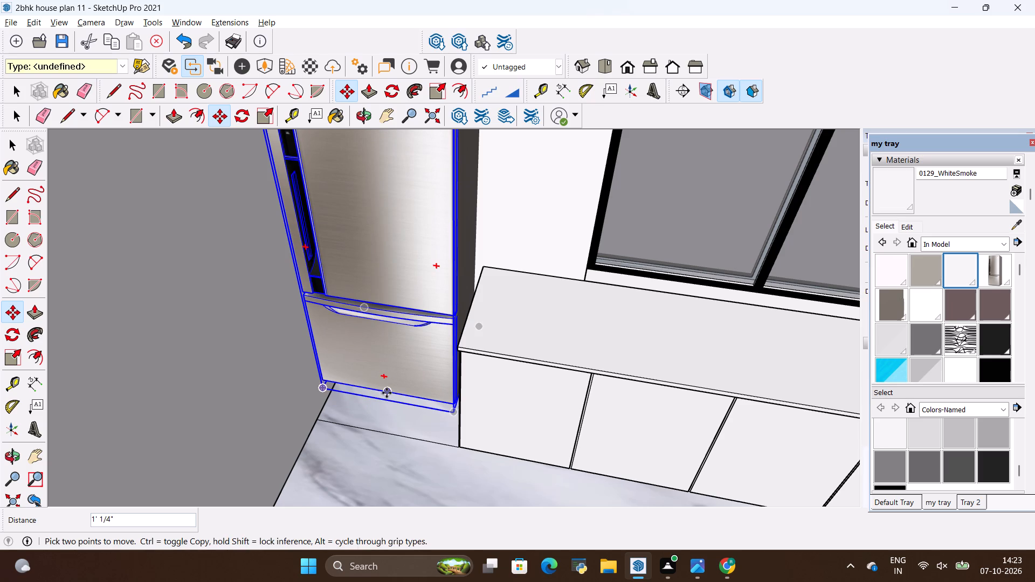
left_click(387, 393)
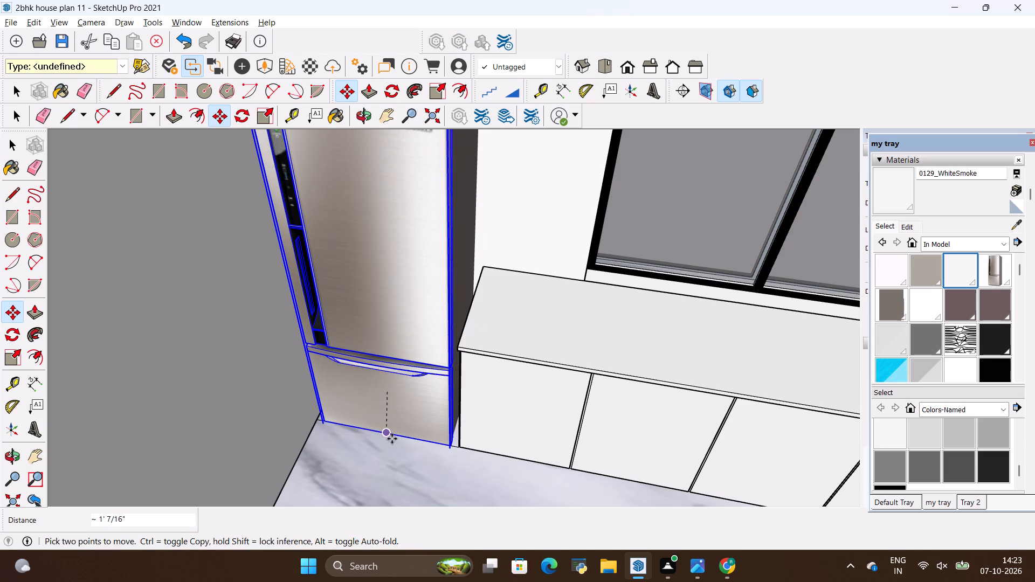
left_click(392, 439)
key("space")
left_click(410, 491)
Examine the refrigerator's placement from above and from the front, together with the surrounding kitchen cabinets and window.
scroll(417, 486, "down", 12)
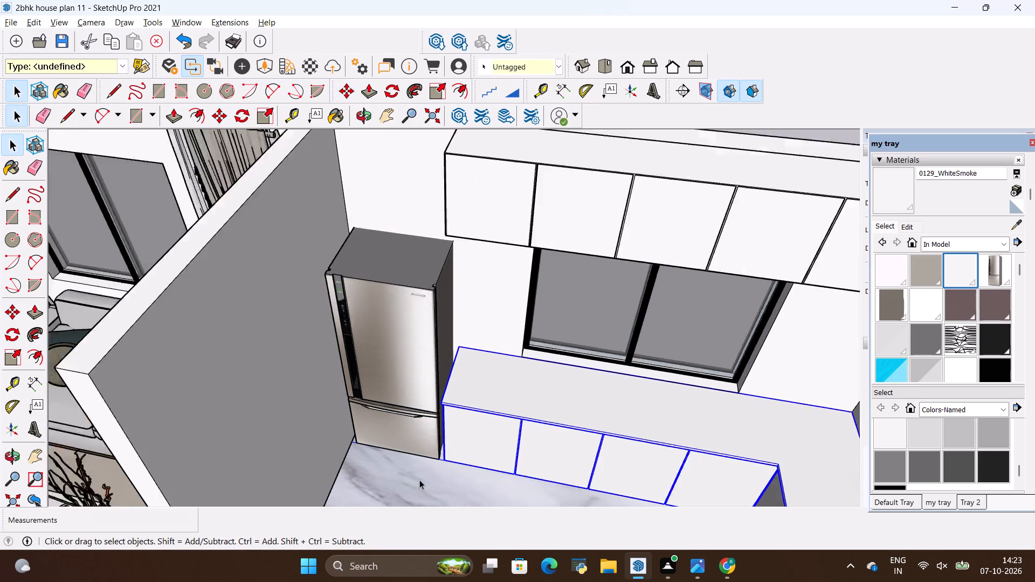
scroll(419, 480, "down", 1)
scroll(419, 283, "up", 8)
middle_click_drag(459, 313, 287, 441)
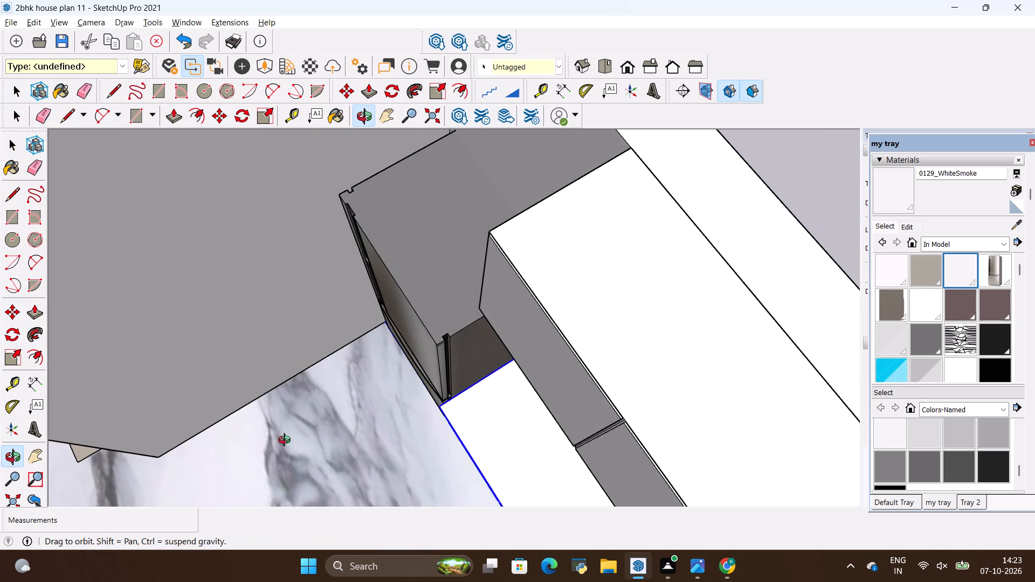
middle_click_drag(287, 441, 515, 507)
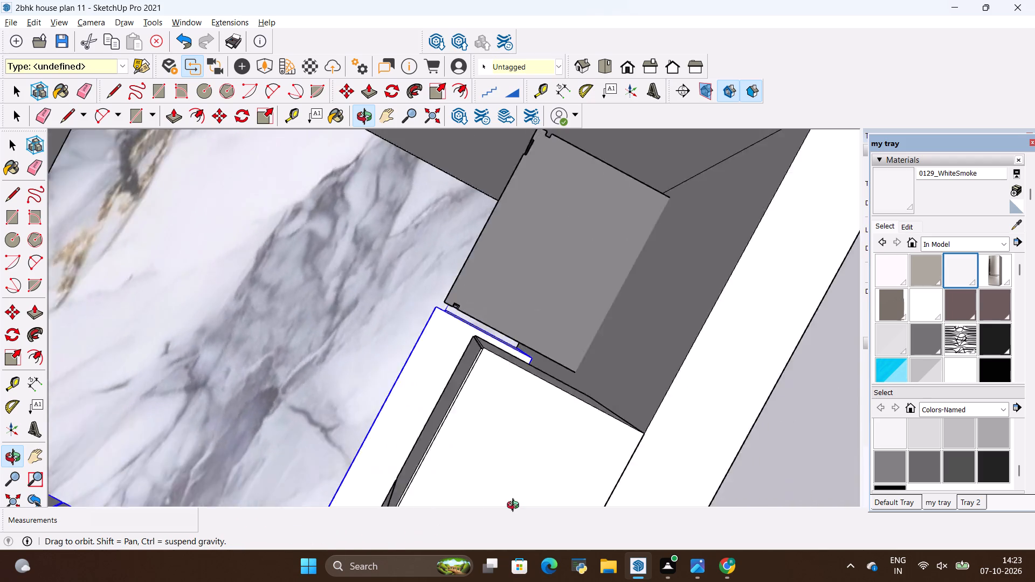
middle_click_drag(515, 507, 705, 359)
middle_click_drag(520, 393, 619, 271)
scroll(592, 270, "down", 16)
scroll(484, 477, "up", 4)
scroll(618, 411, "up", 10)
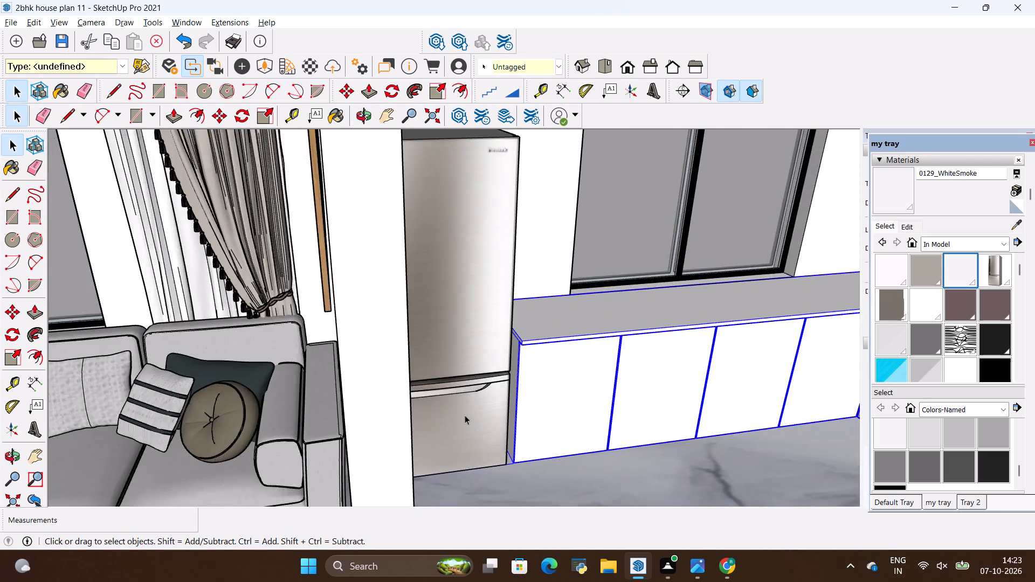
scroll(465, 415, "up", 7)
scroll(462, 412, "down", 11)
key("space")
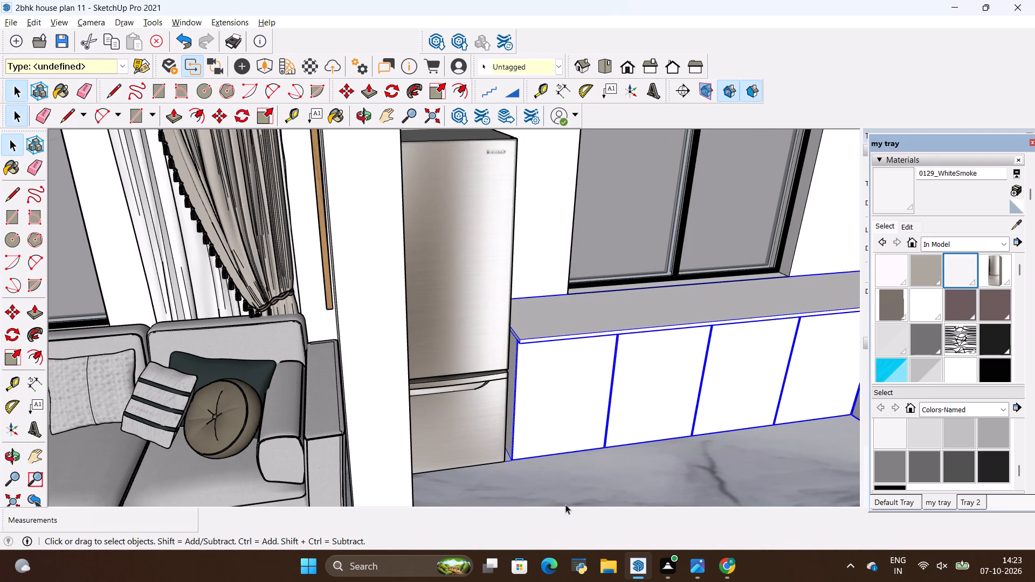
left_click(567, 492)
scroll(500, 448, "down", 6)
scroll(500, 448, "up", 1)
scroll(500, 448, "down", 11)
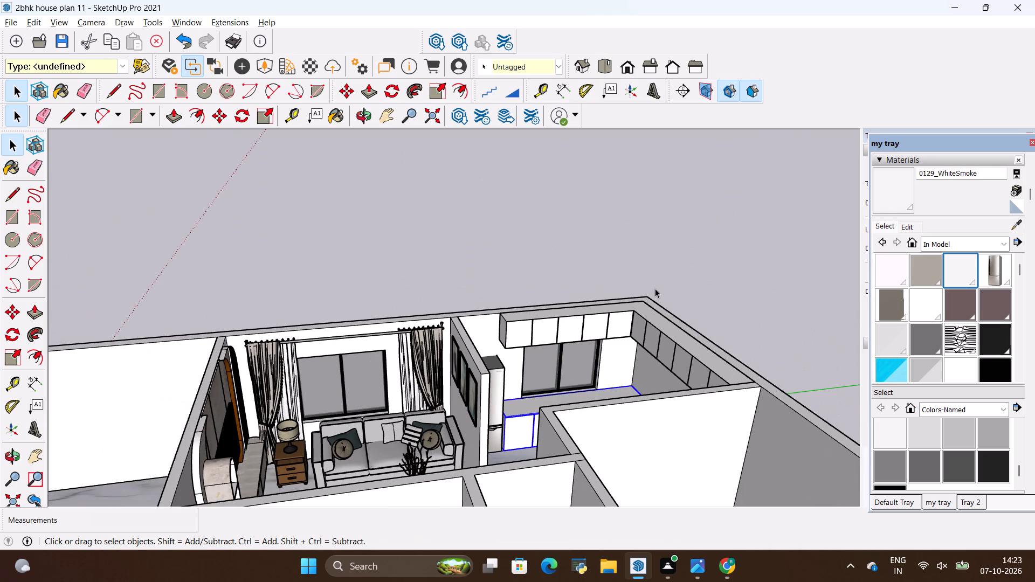
key("space")
left_click(655, 284)
scroll(591, 392, "up", 9)
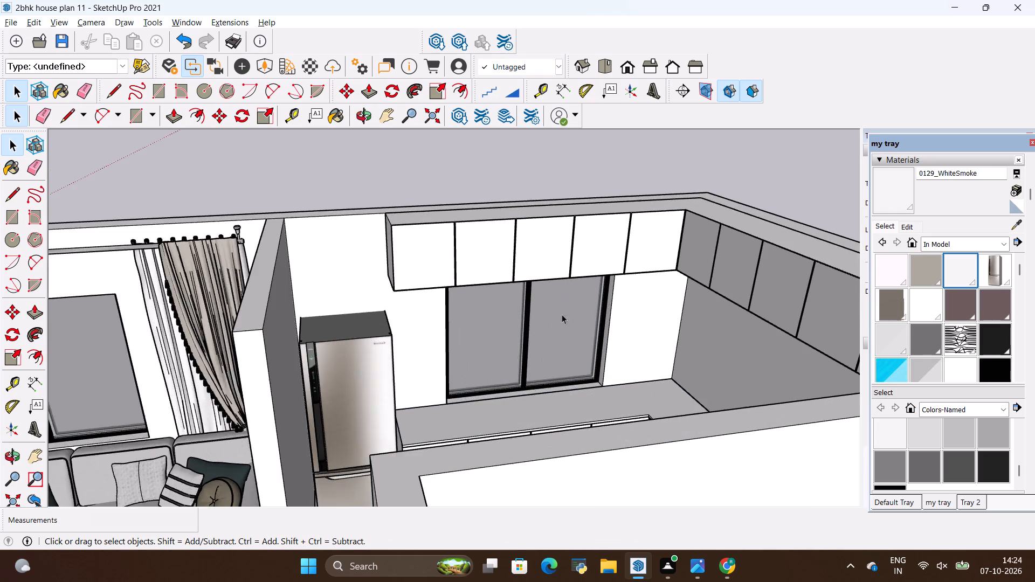
scroll(562, 314, "up", 2)
scroll(492, 260, "down", 4)
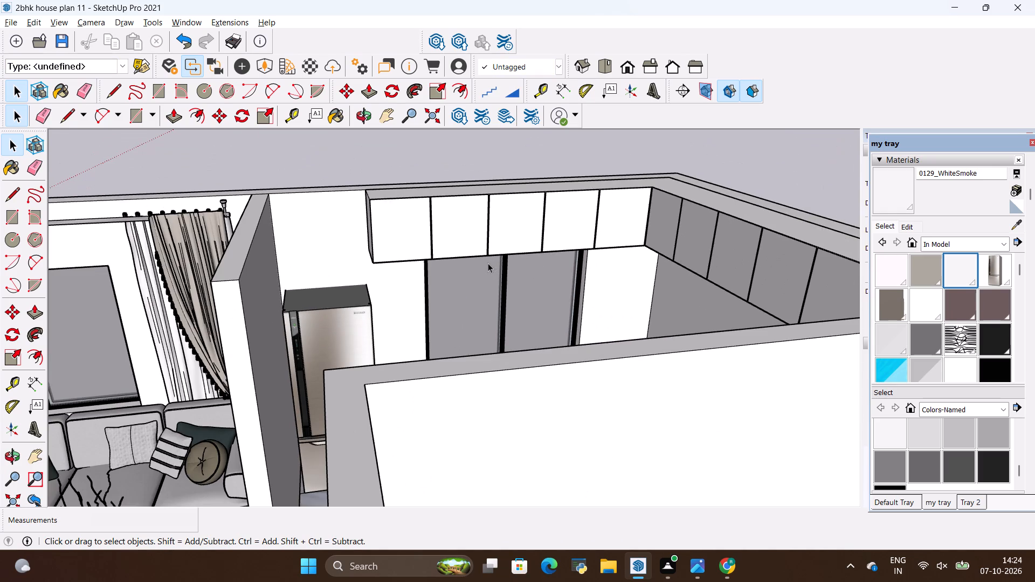
middle_click_drag(472, 261, 570, 387)
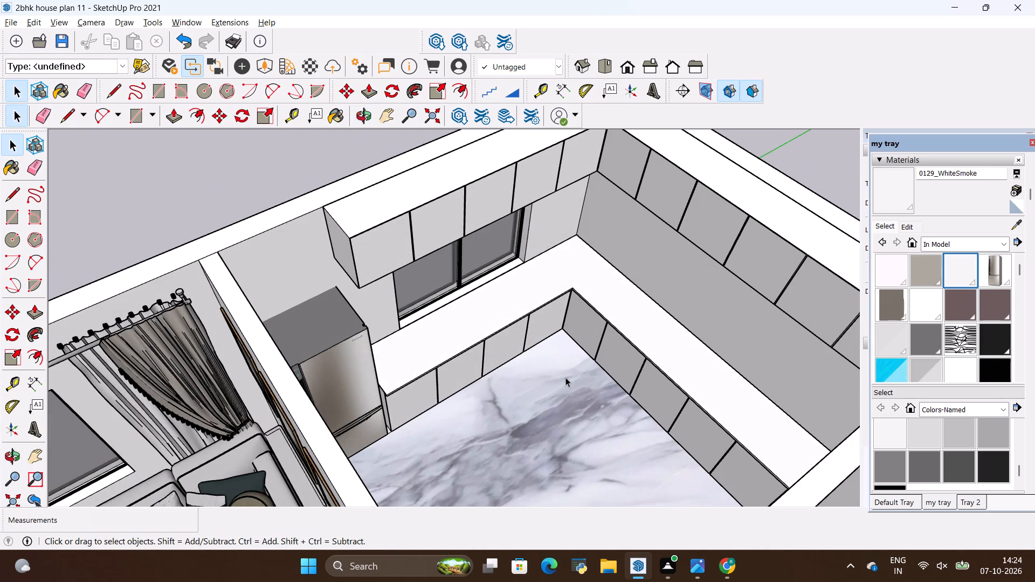
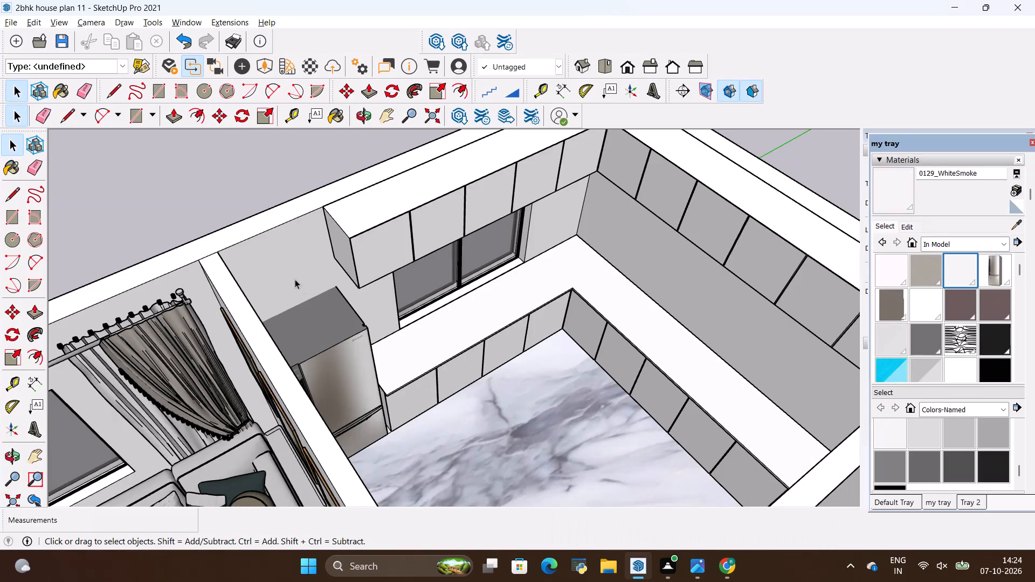
Import the inclined chimney model from the ALL 3D WAREHOUSE ITEMS folder for the kitchen.
scroll(301, 292, "down", 5)
scroll(358, 291, "down", 3)
middle_click_drag(538, 354, 763, 301)
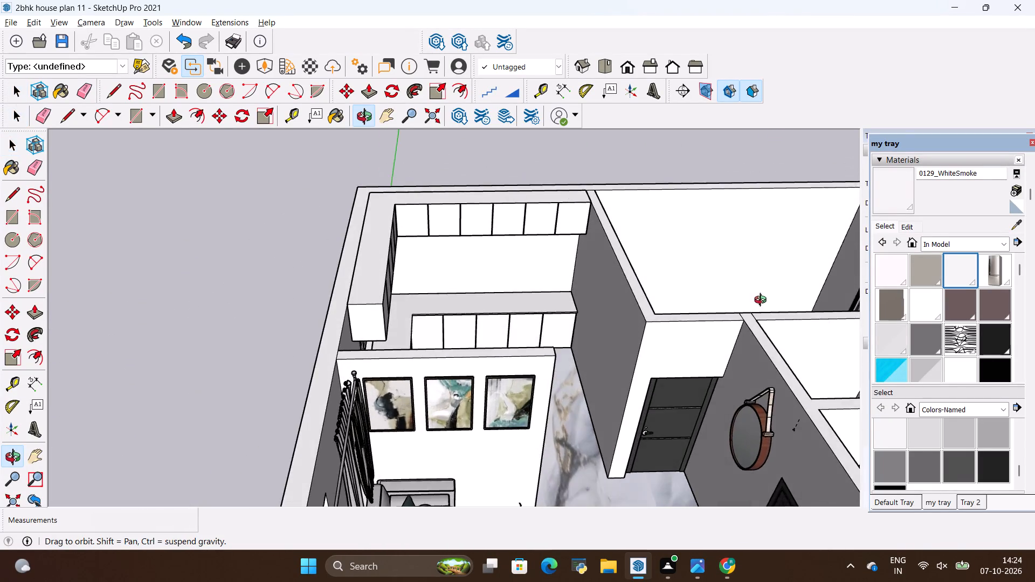
middle_click_drag(763, 301, 735, 302)
left_click(5, 26)
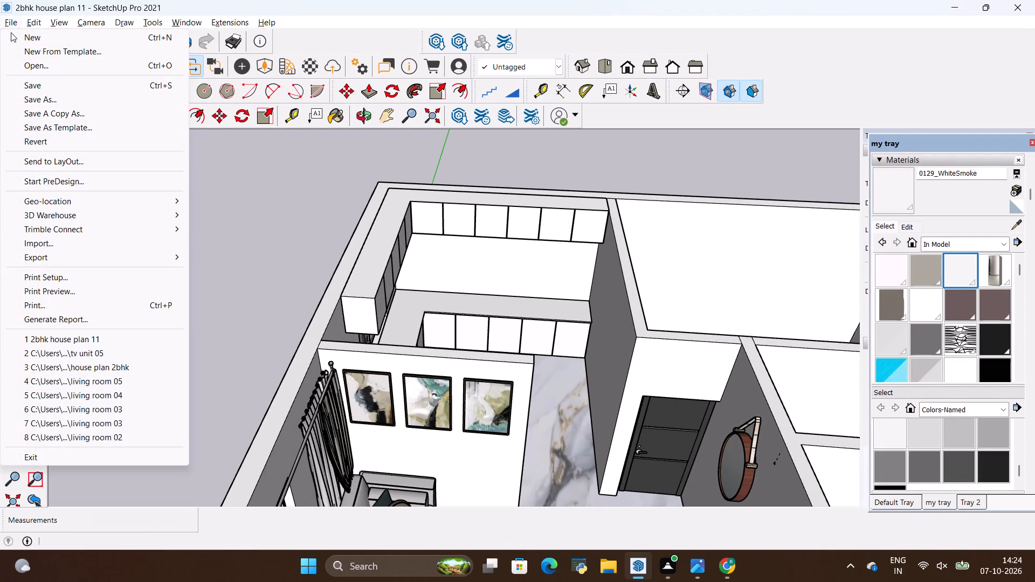
left_click(52, 241)
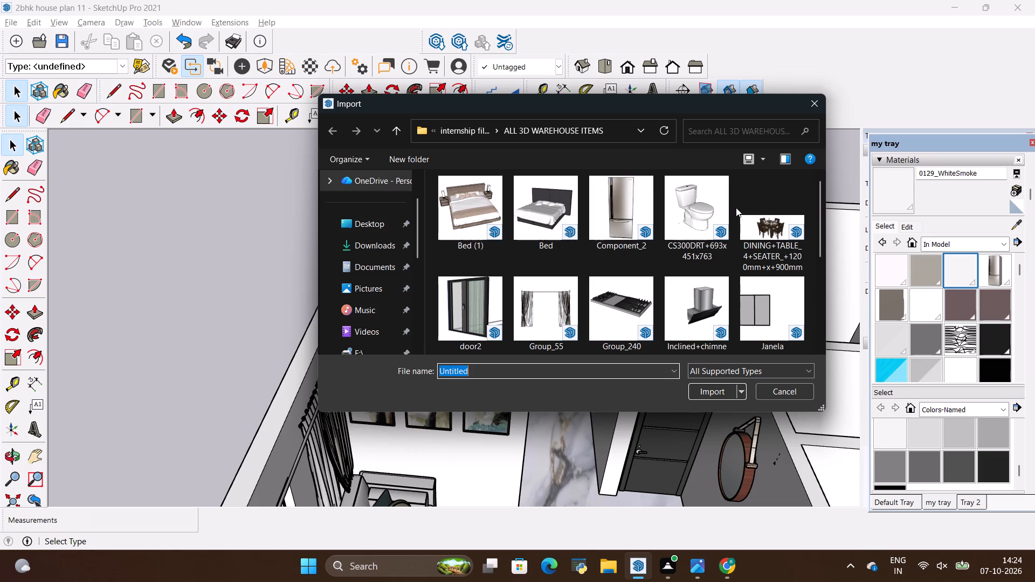
left_click(689, 301)
left_click(711, 390)
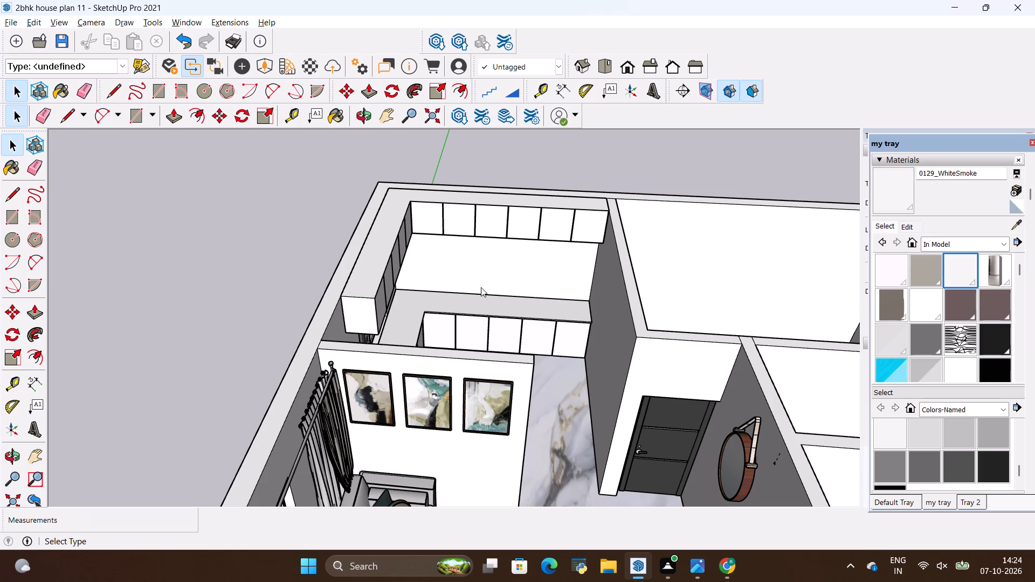
left_click(470, 296)
left_click(553, 175)
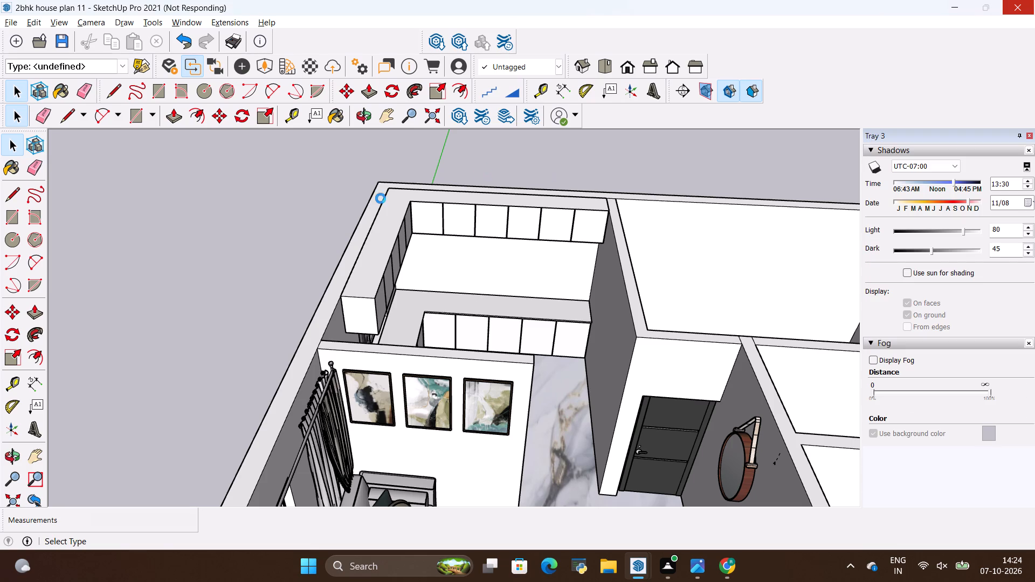
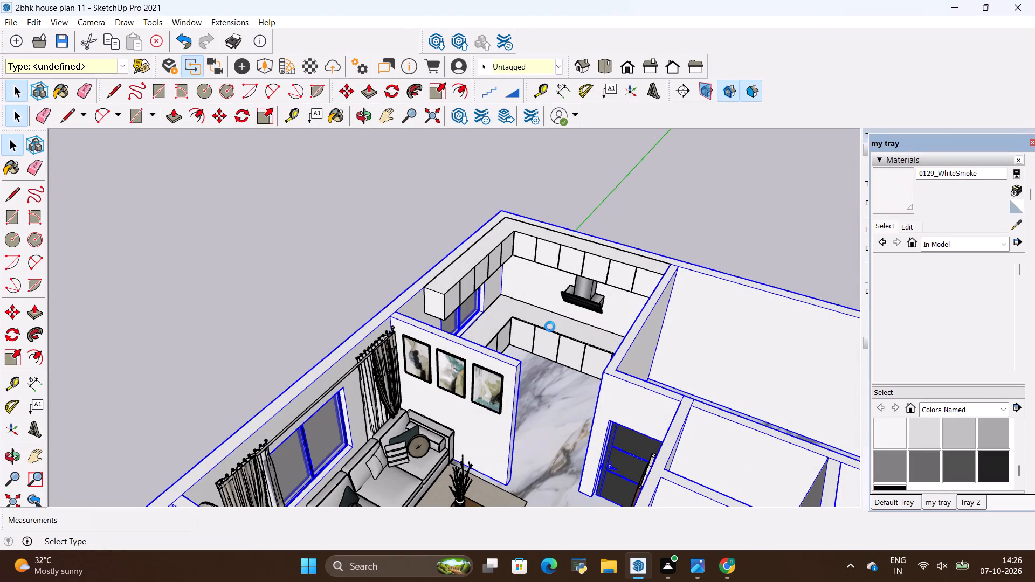
Place the imported cooktop component on the open ground outside the kitchen's exterior wall.
scroll(571, 327, "up", 5)
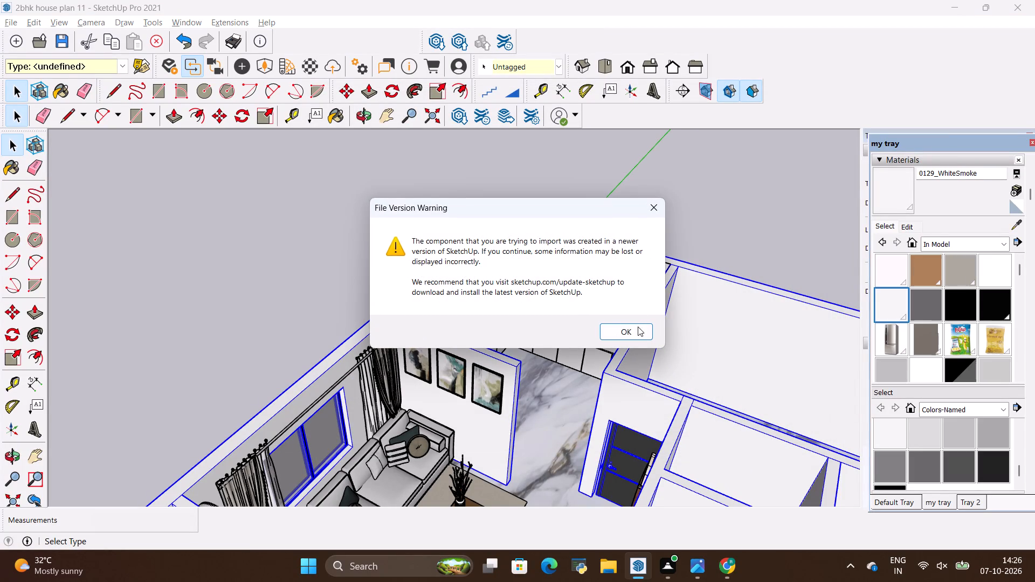
left_click(636, 329)
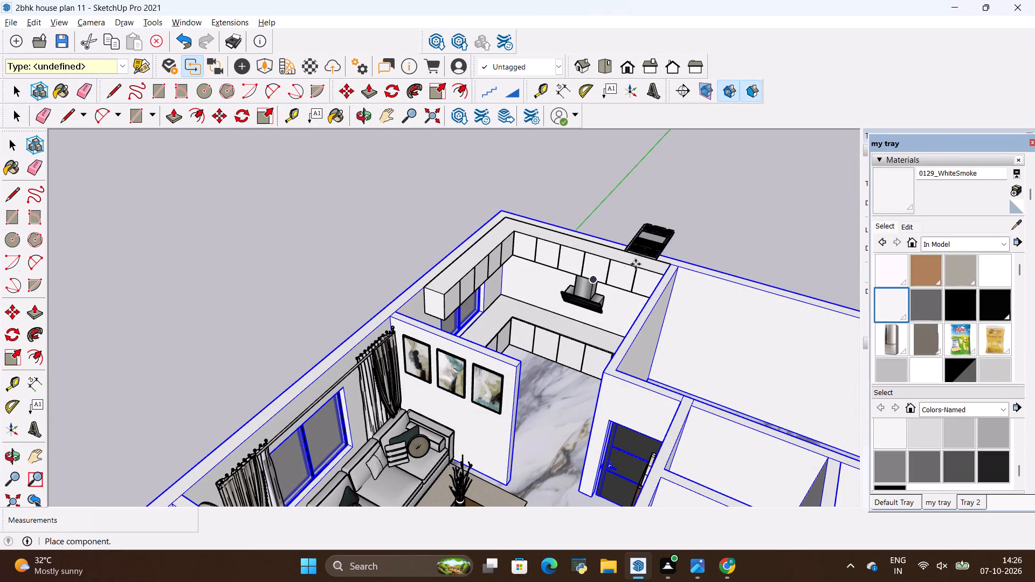
left_click(348, 320)
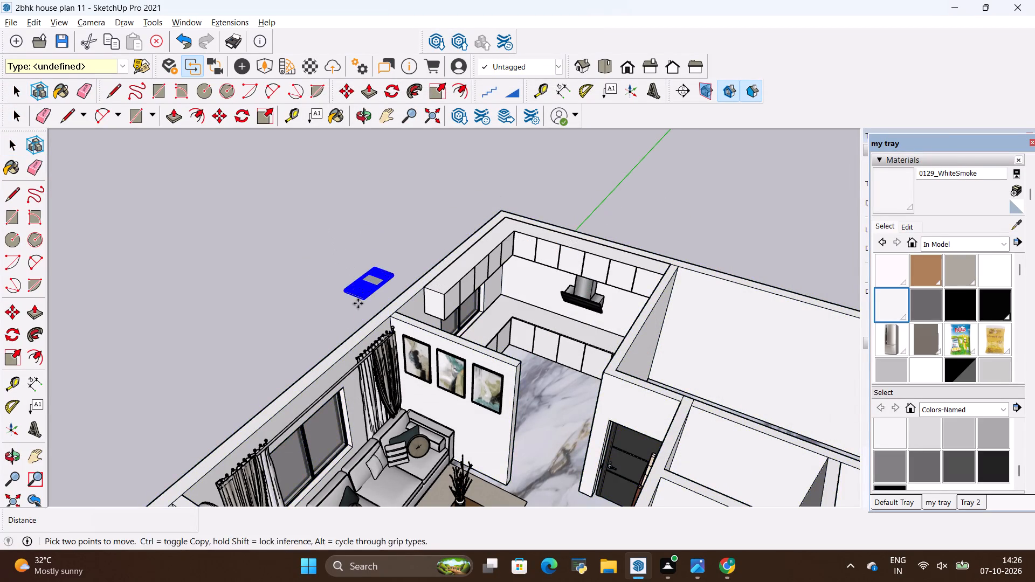
Rotate the cooktop 90 degrees horizontally so its long side runs parallel to the chimney-side counter.
scroll(372, 292, "up", 9)
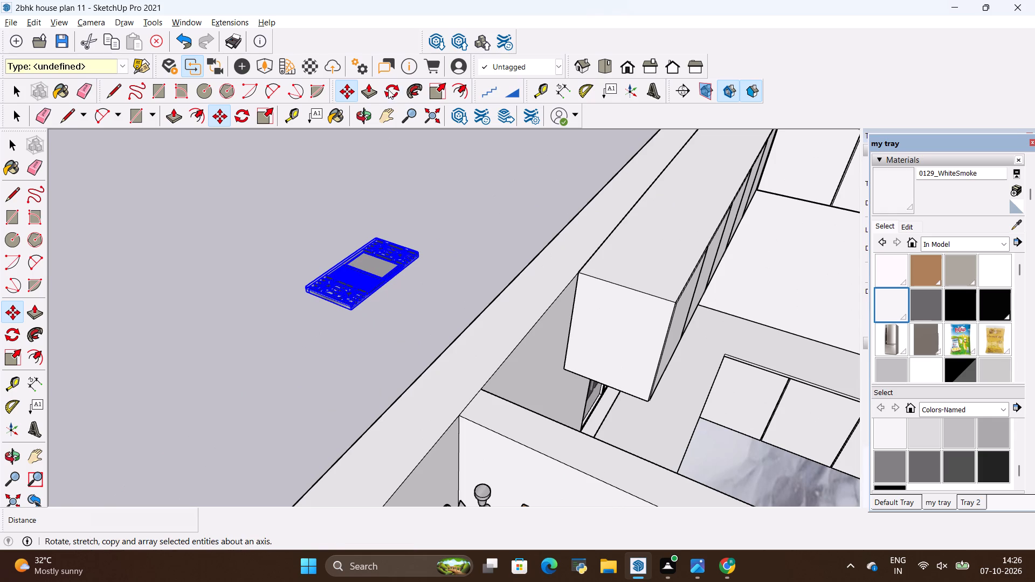
left_click(388, 89)
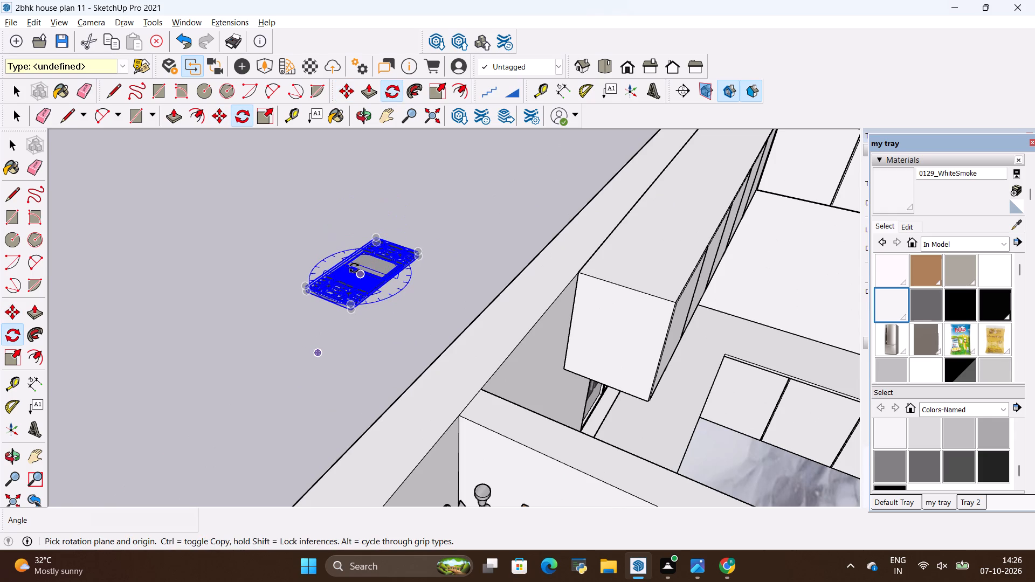
left_click(354, 268)
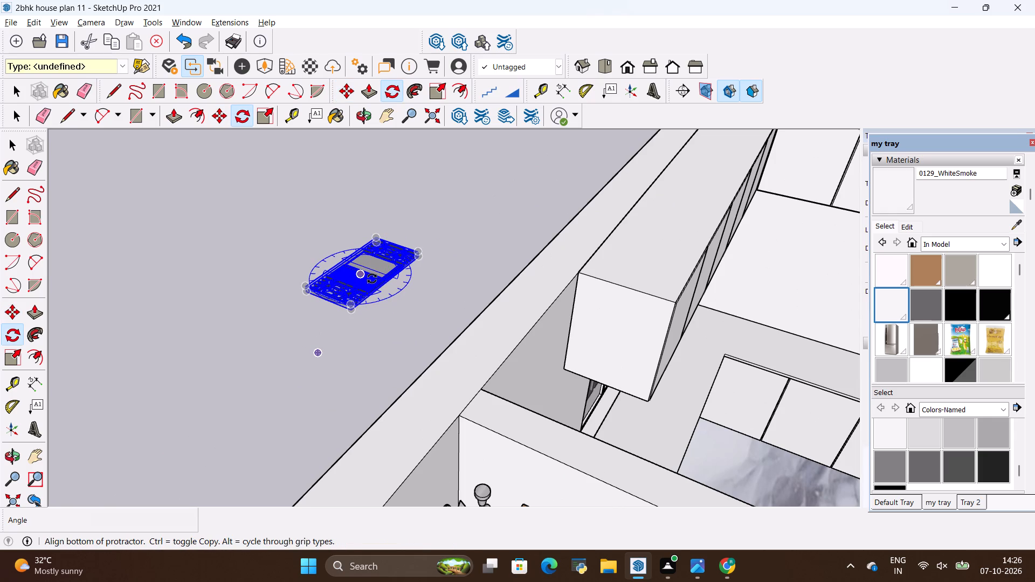
left_click(372, 279)
left_click(333, 294)
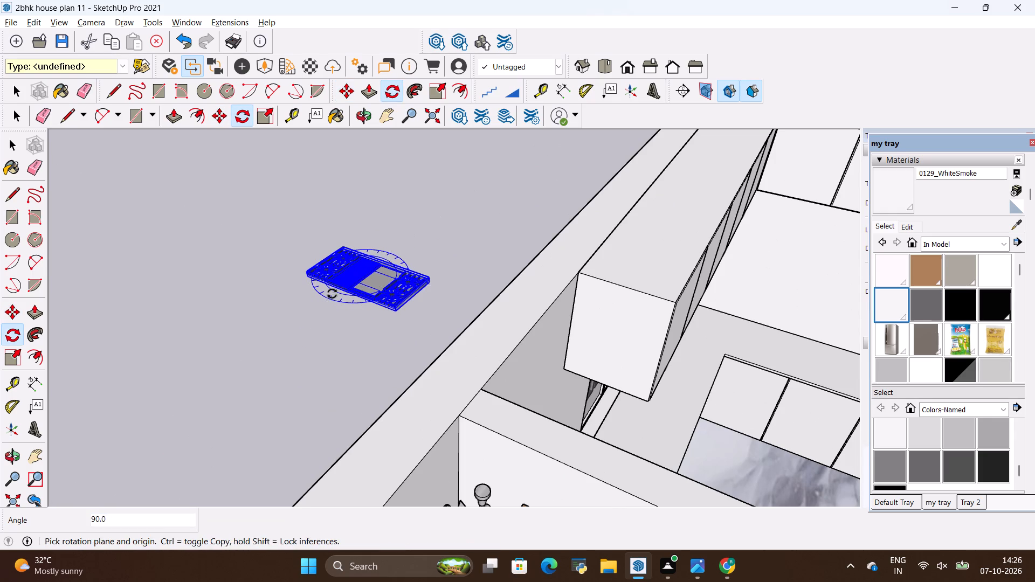
key("space")
left_click(331, 272)
key("space")
left_click(280, 244)
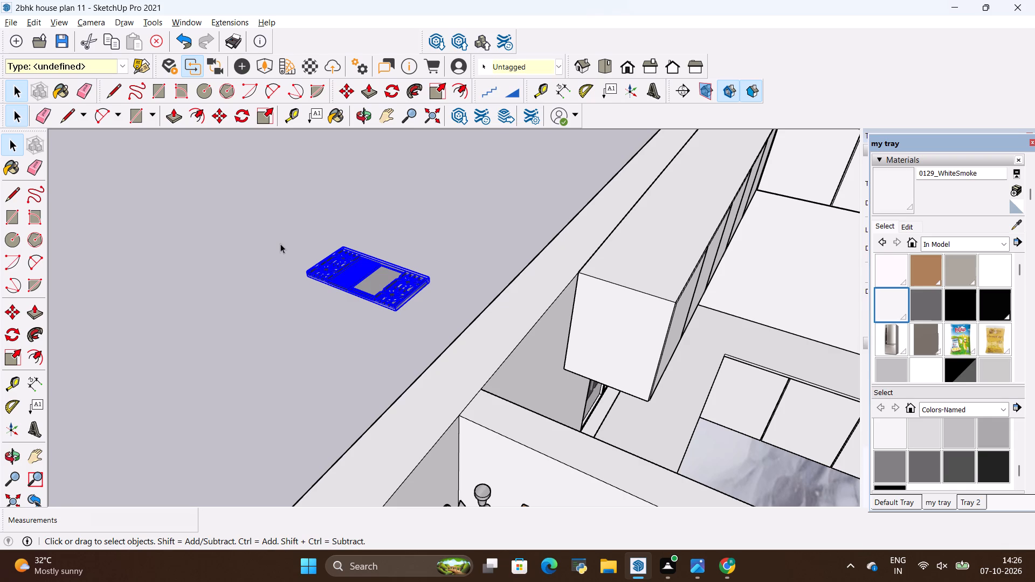
Move the cooktop by its corner onto the kitchen countertop, directly below the chimney and flush with the counter's front edge.
left_click(358, 286)
key("m")
left_click(401, 317)
scroll(268, 284, "down", 11)
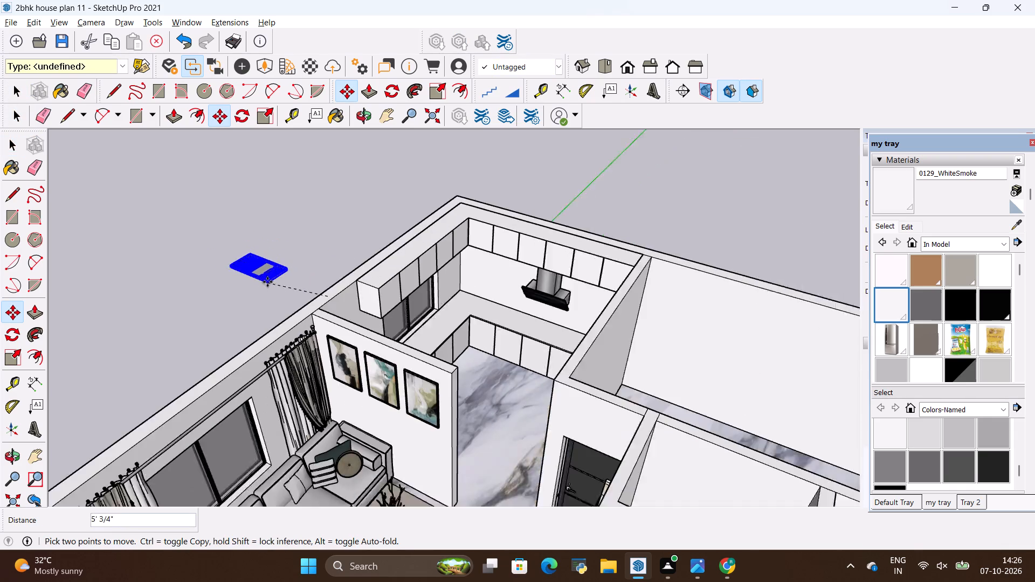
scroll(267, 282, "down", 1)
scroll(459, 318, "up", 17)
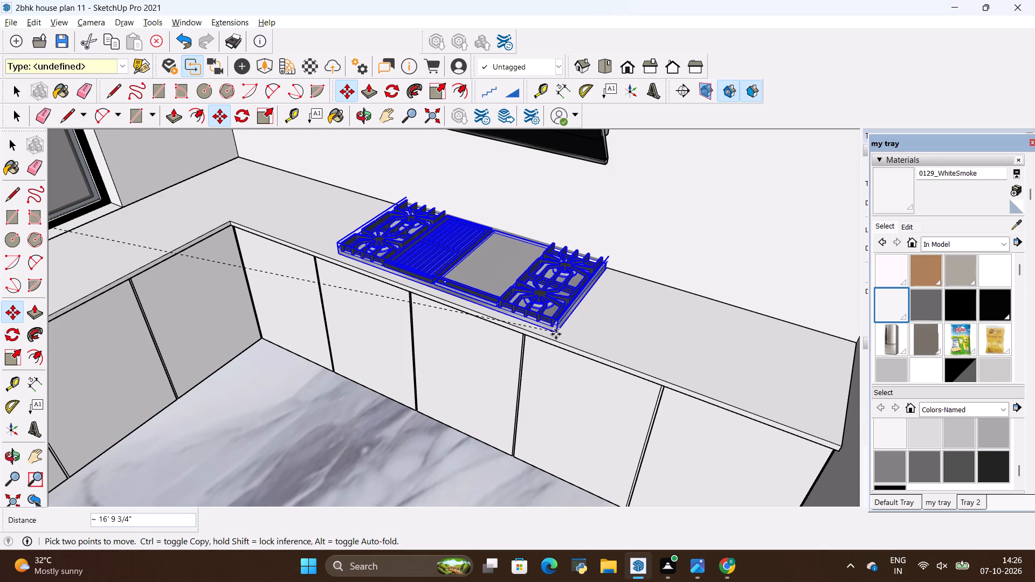
scroll(556, 334, "up", 3)
scroll(556, 334, "down", 14)
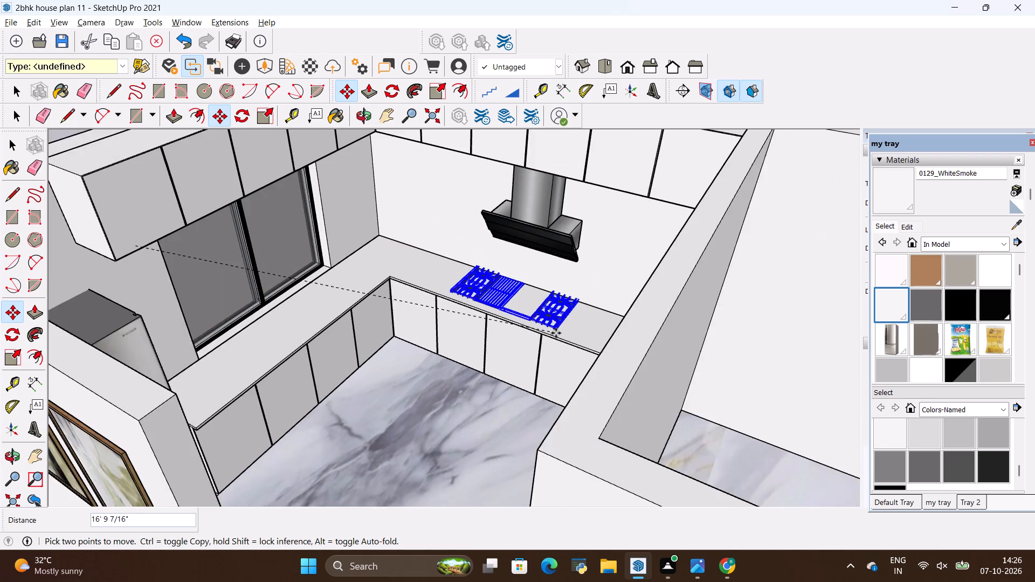
middle_click_drag(556, 333, 740, 417)
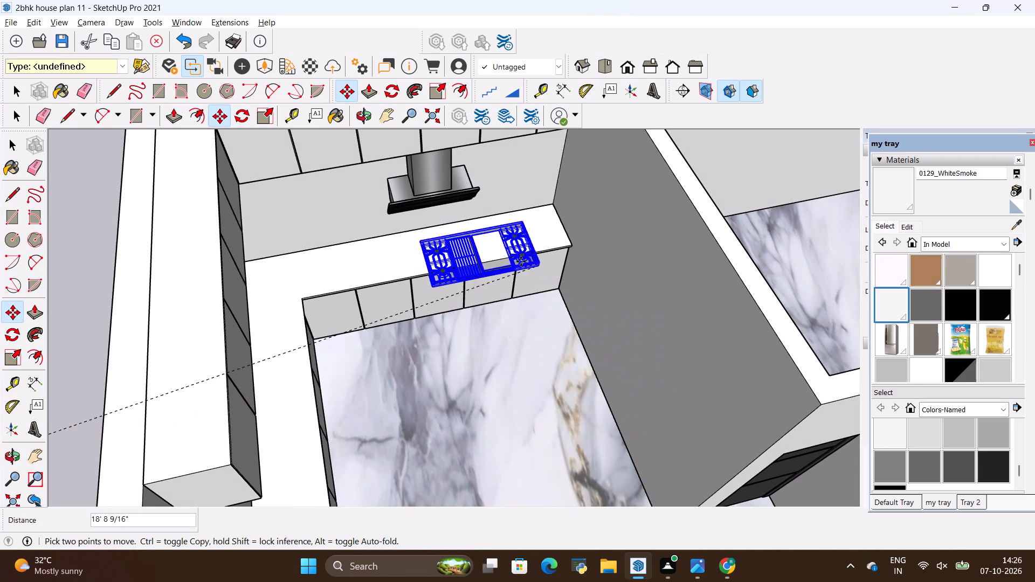
left_click(490, 261)
key("space")
left_click(490, 312)
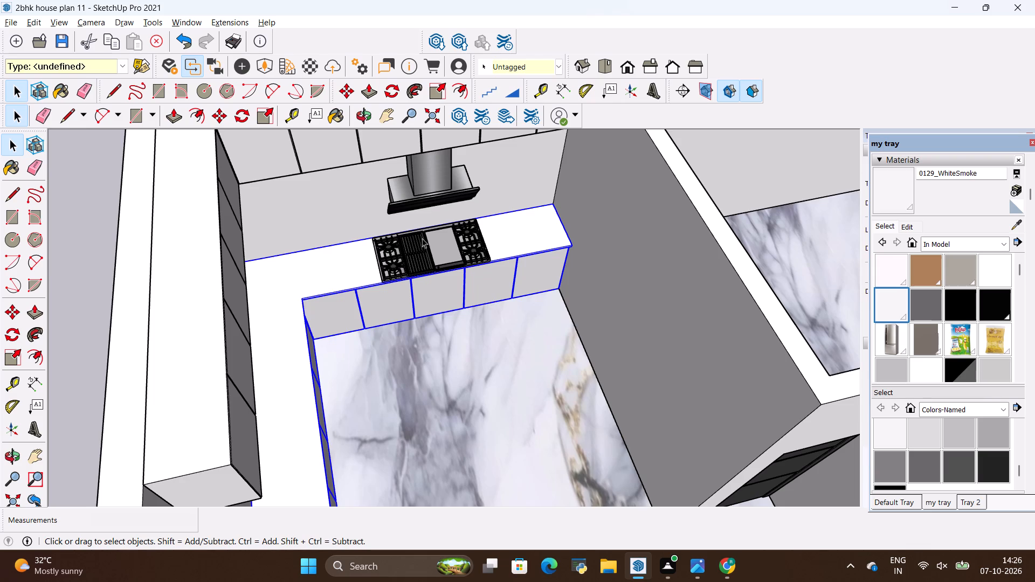
Examine the kitchen from several angles, checking the cooktop against the chimney and the surrounding base and wall cabinets.
scroll(412, 229, "down", 12)
middle_click_drag(423, 257, 316, 184)
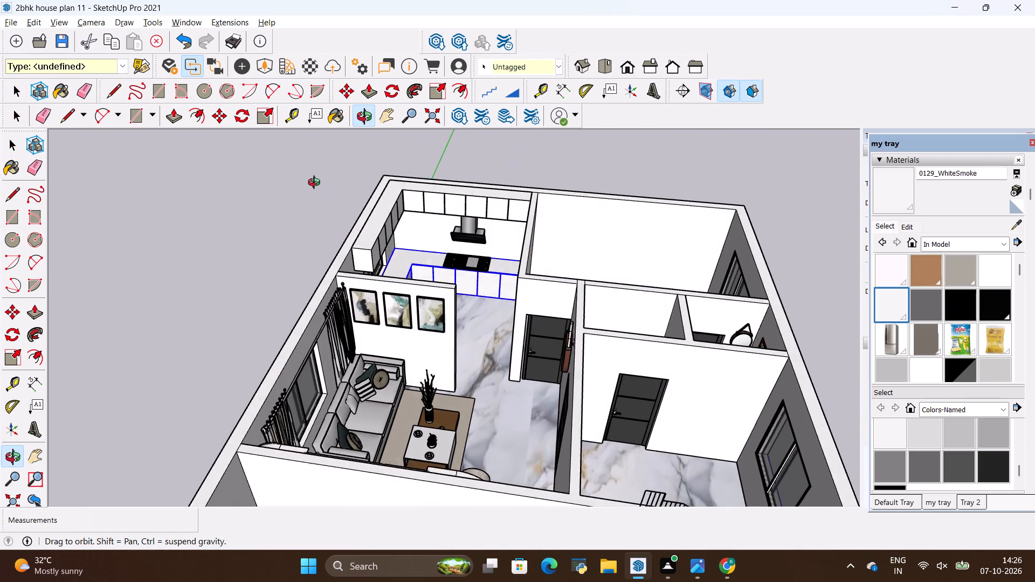
middle_click_drag(316, 184, 325, 195)
scroll(457, 163, "up", 2)
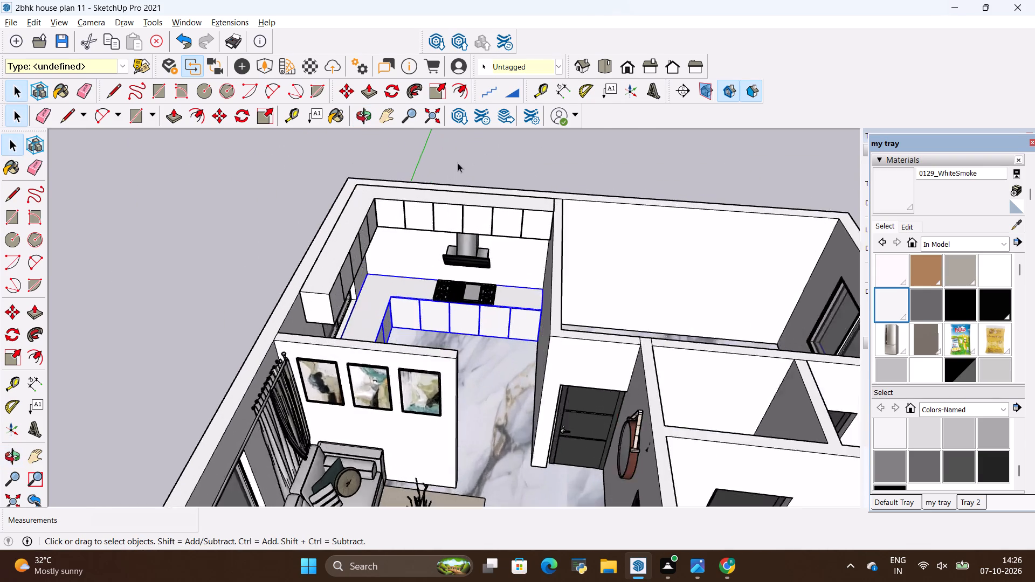
scroll(458, 163, "up", 5)
scroll(485, 317, "up", 8)
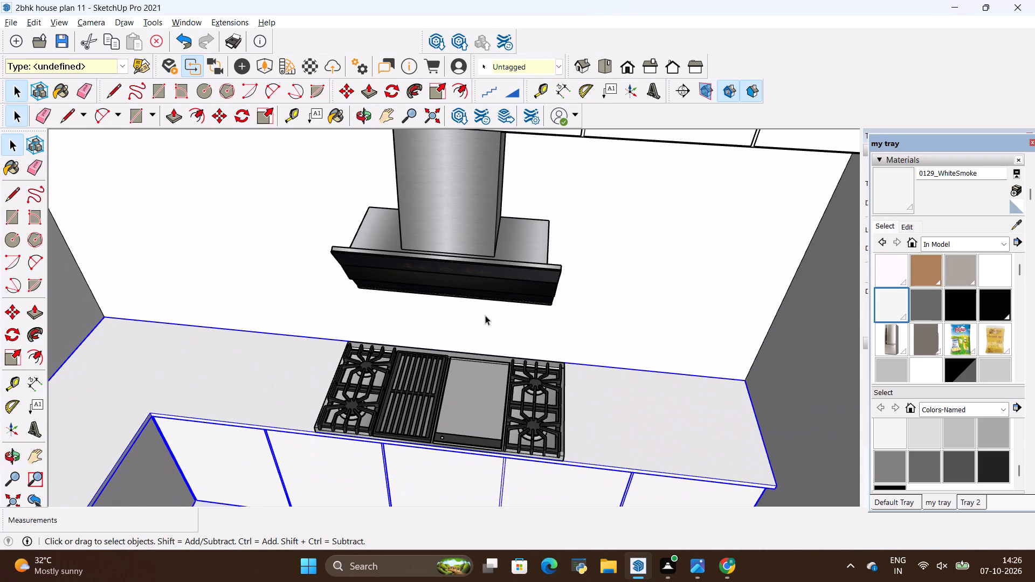
scroll(485, 315, "down", 12)
key("space")
left_click(226, 207)
scroll(516, 214, "up", 2)
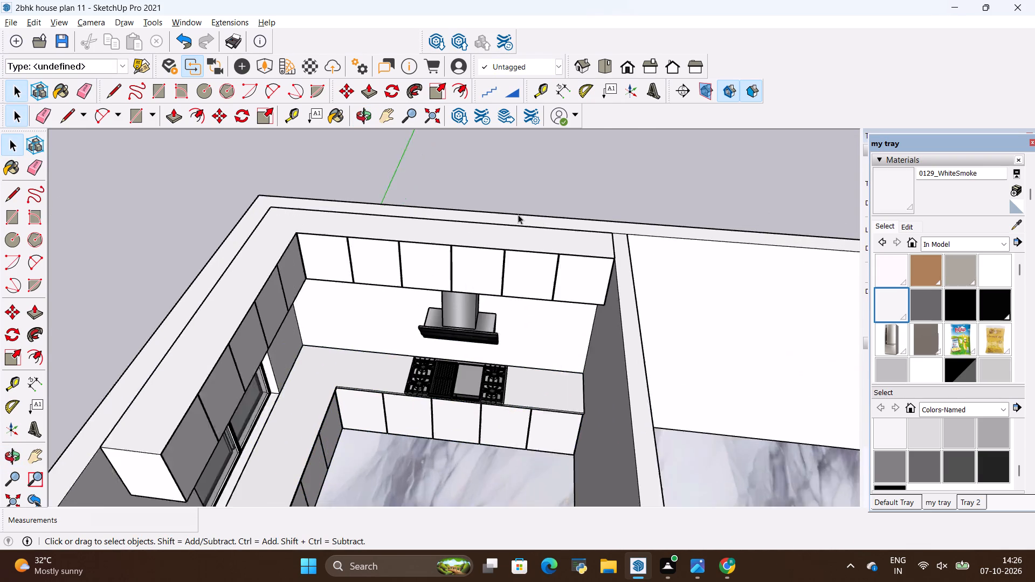
scroll(518, 214, "up", 4)
scroll(502, 280, "down", 10)
middle_click_drag(515, 283, 220, 228)
scroll(412, 231, "up", 3)
scroll(356, 316, "up", 6)
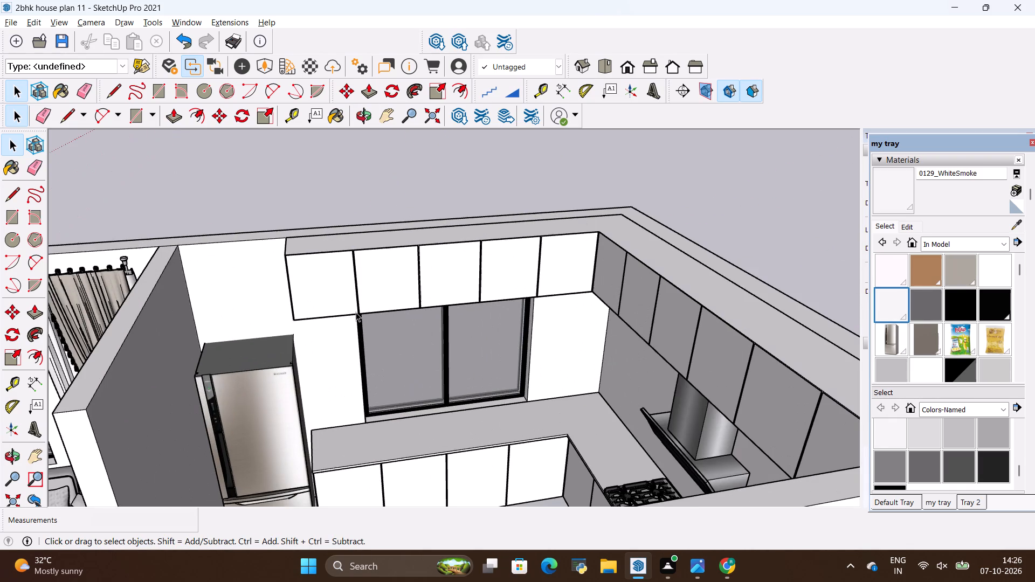
scroll(356, 312, "down", 10)
middle_click_drag(350, 321, 611, 349)
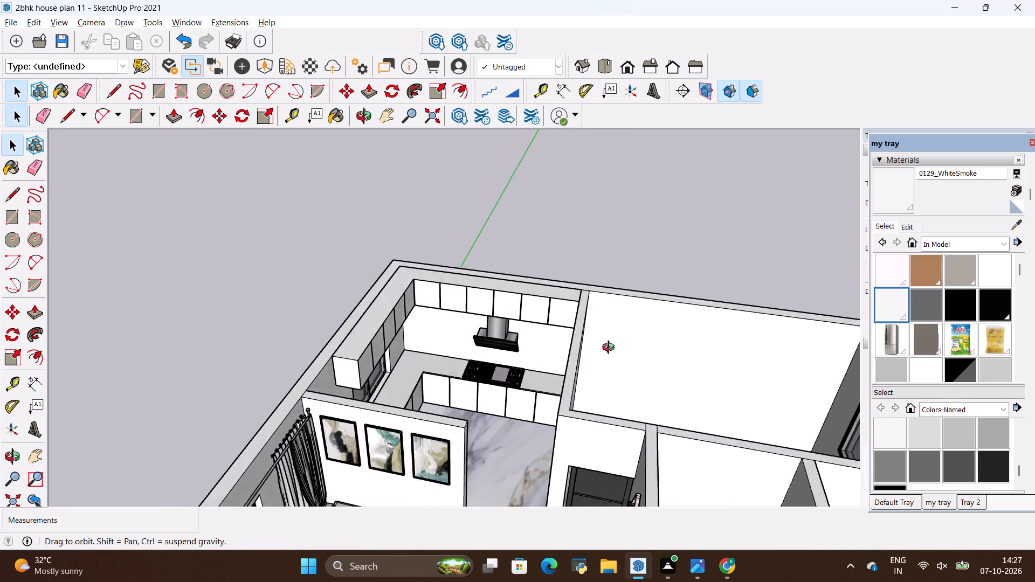
middle_click_drag(611, 349, 670, 280)
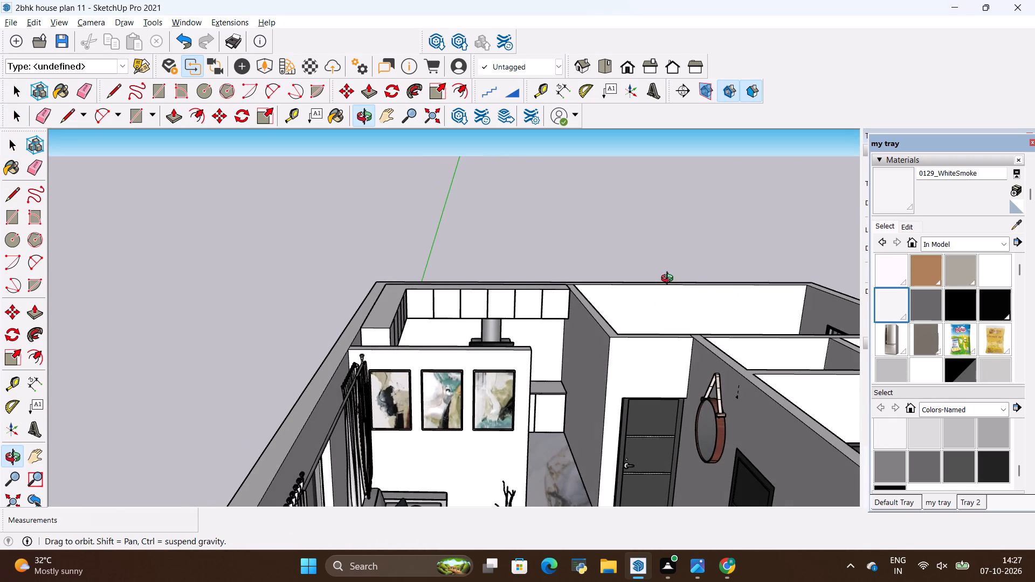
middle_click_drag(670, 280, 675, 266)
scroll(560, 290, "up", 13)
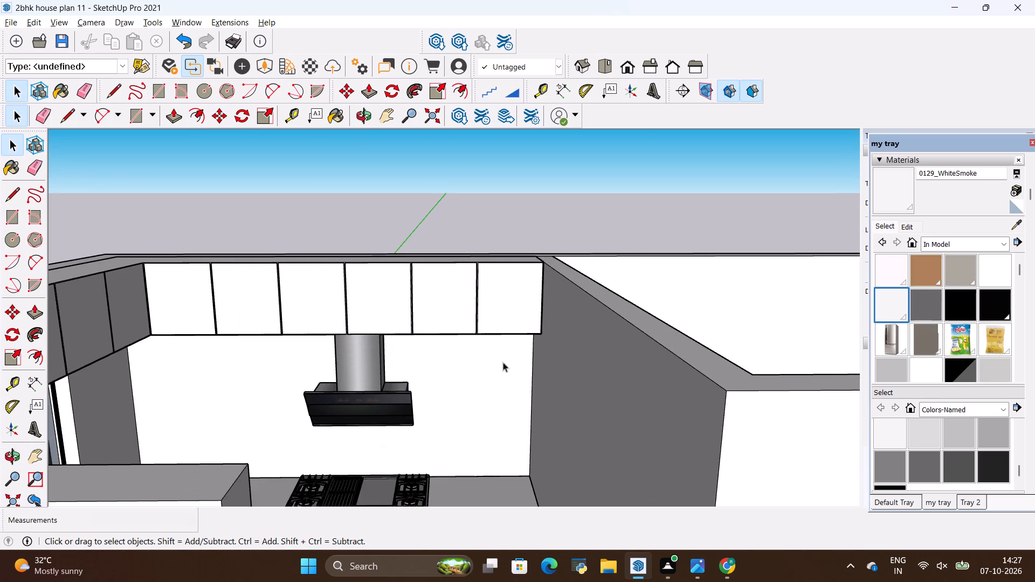
scroll(495, 402, "up", 3)
scroll(484, 350, "down", 11)
middle_click_drag(418, 331, 324, 461)
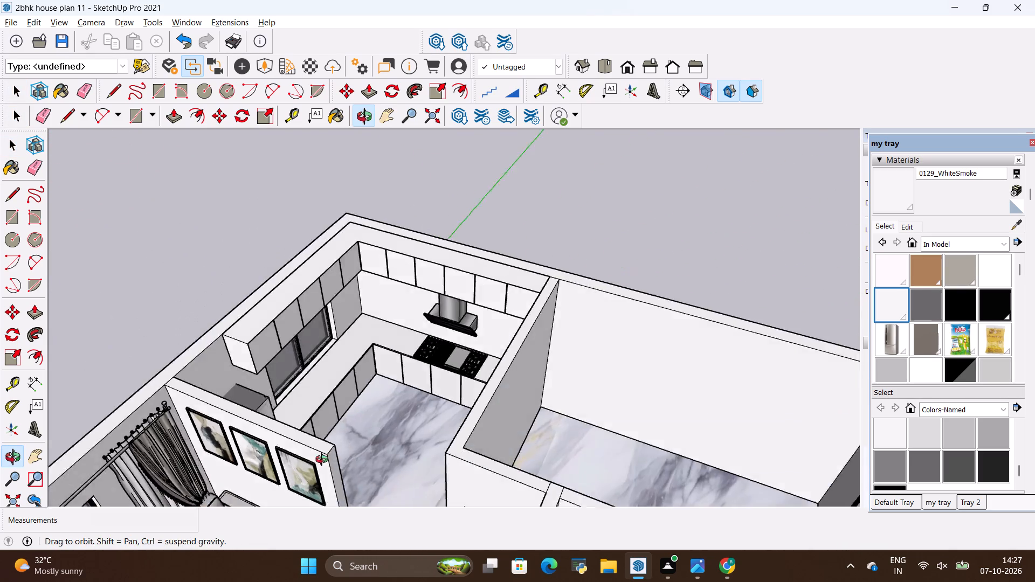
middle_click_drag(324, 461, 332, 456)
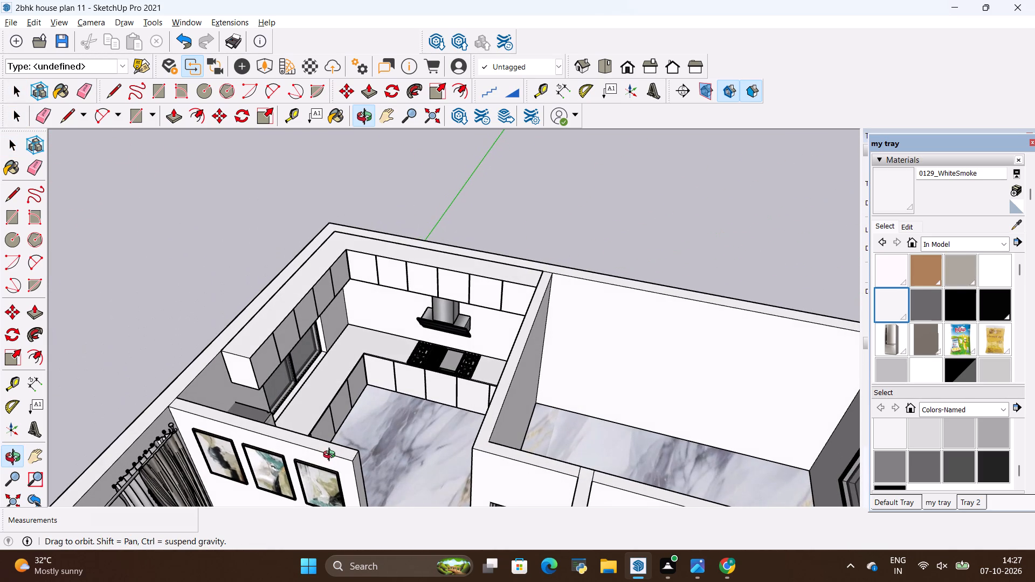
middle_click_drag(332, 456, 376, 381)
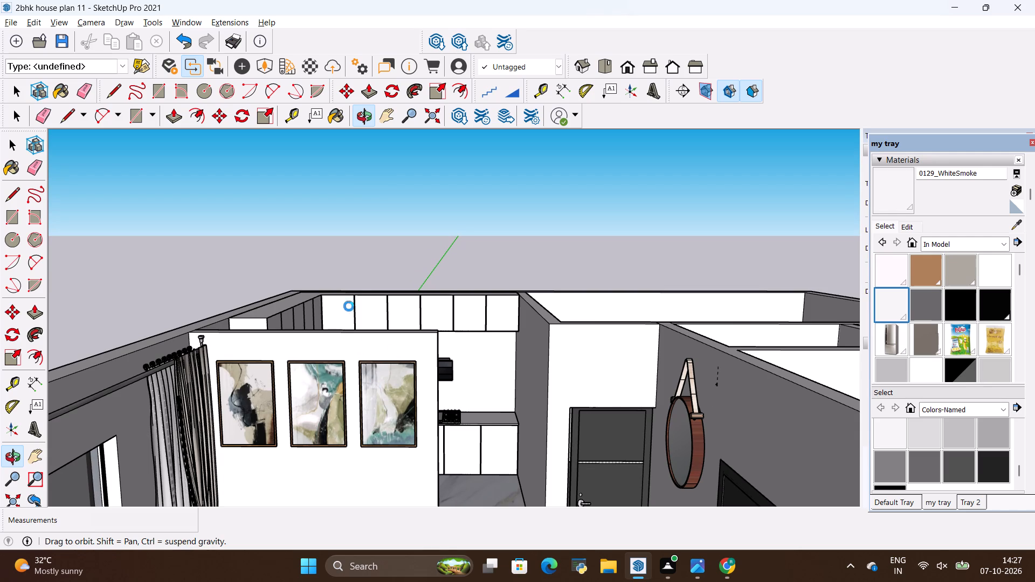
scroll(370, 264, "down", 3)
scroll(436, 263, "up", 7)
scroll(431, 262, "down", 9)
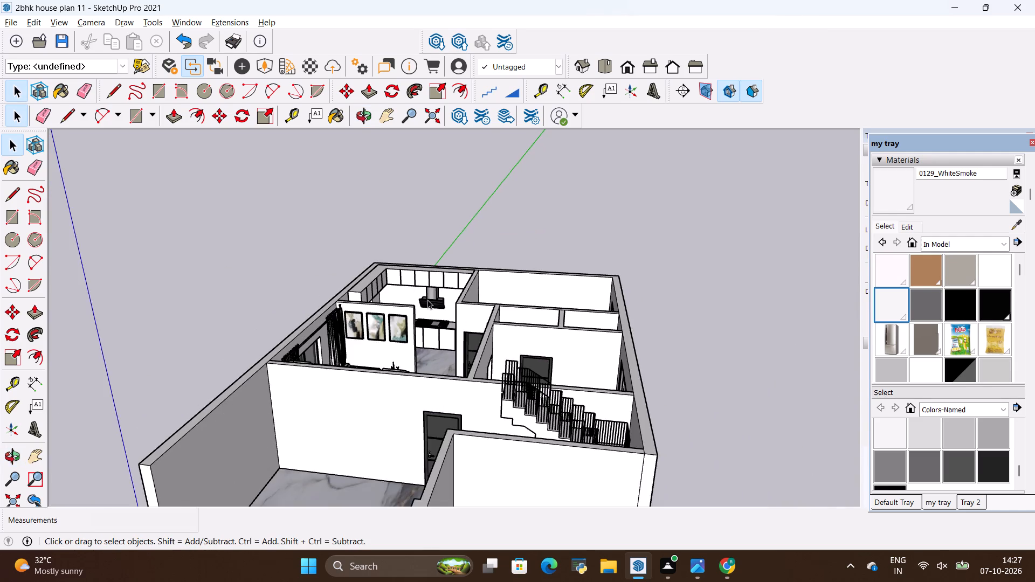
Measure the height of the end wall cabinet's side panel, above the kitchen window and next to the refrigerator.
middle_click_drag(427, 301, 191, 382)
scroll(368, 275, "up", 13)
scroll(470, 218, "up", 4)
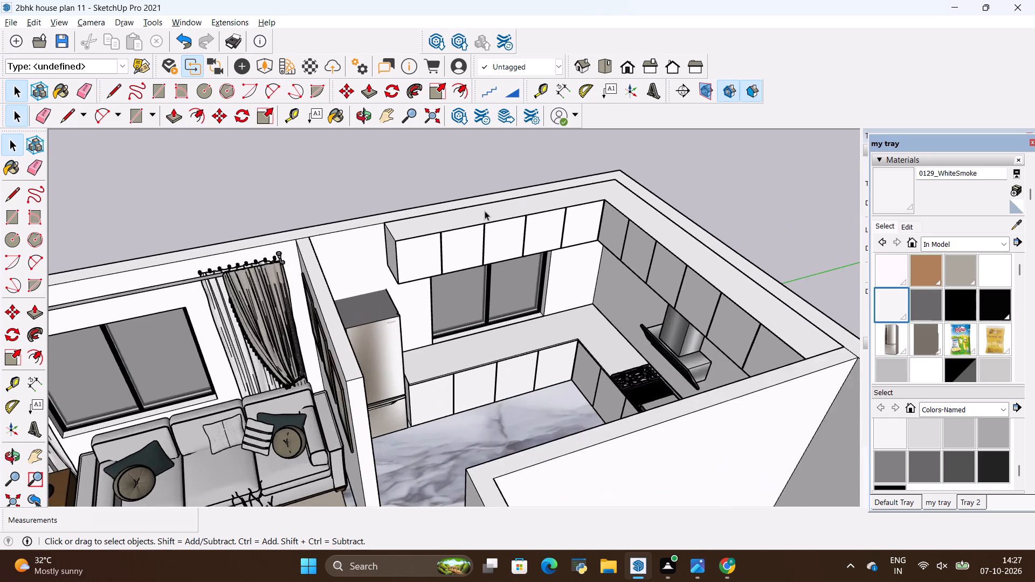
scroll(485, 211, "up", 8)
middle_click_drag(379, 294, 378, 295)
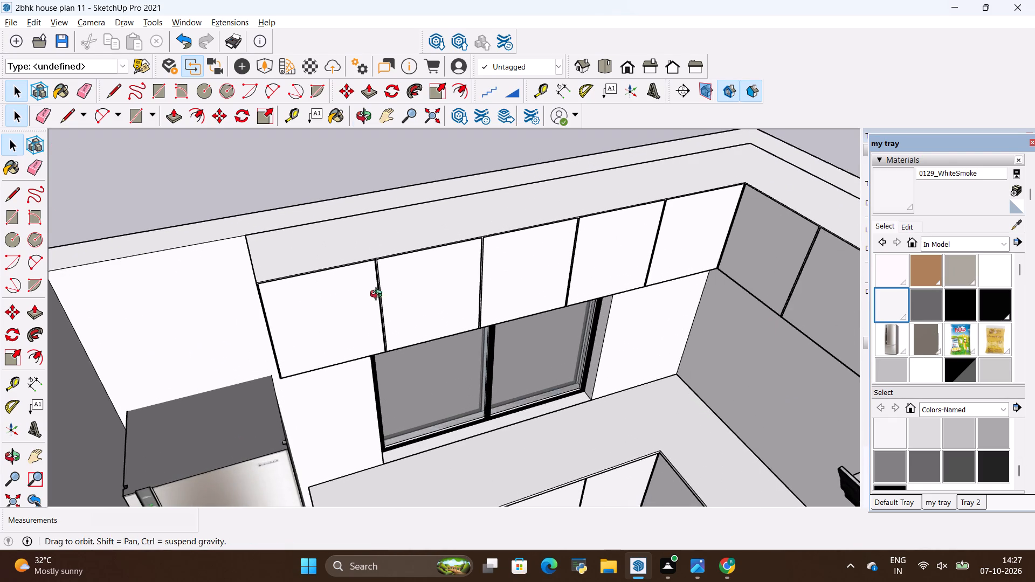
middle_click_drag(378, 295, 312, 167)
middle_click_drag(335, 285, 411, 283)
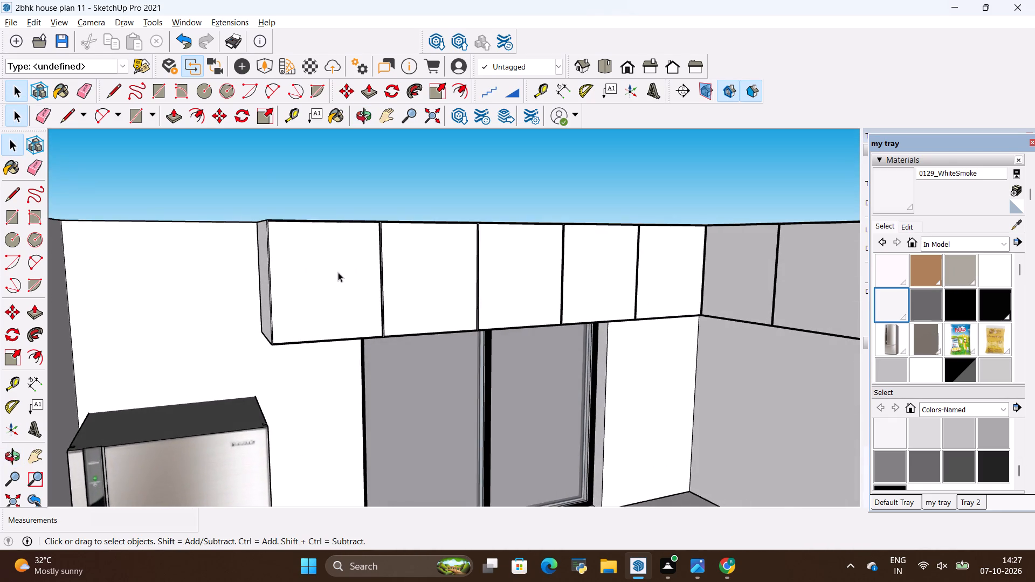
scroll(335, 265, "up", 4)
middle_click_drag(379, 297, 378, 162)
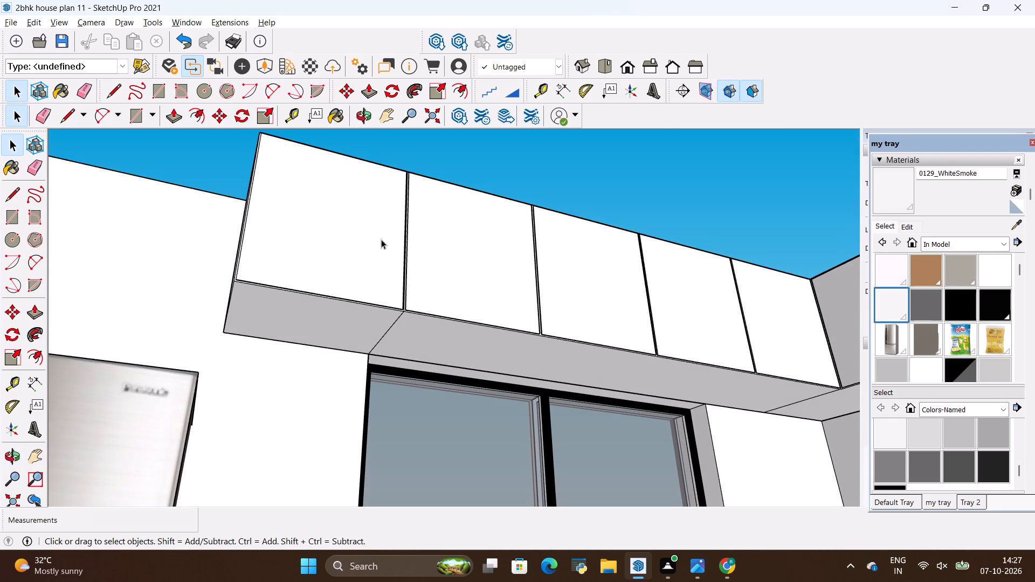
key("p")
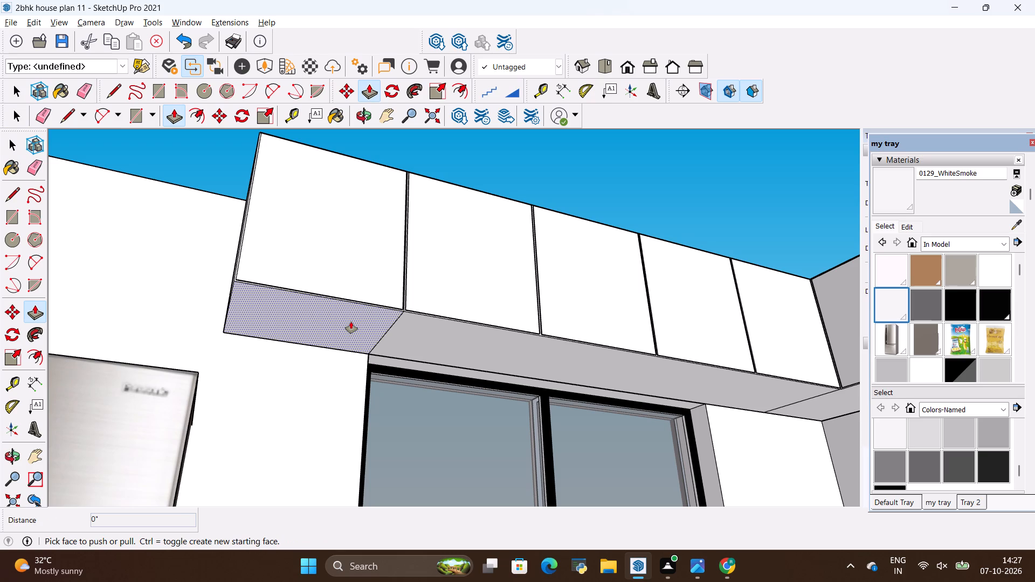
scroll(351, 322, "down", 3)
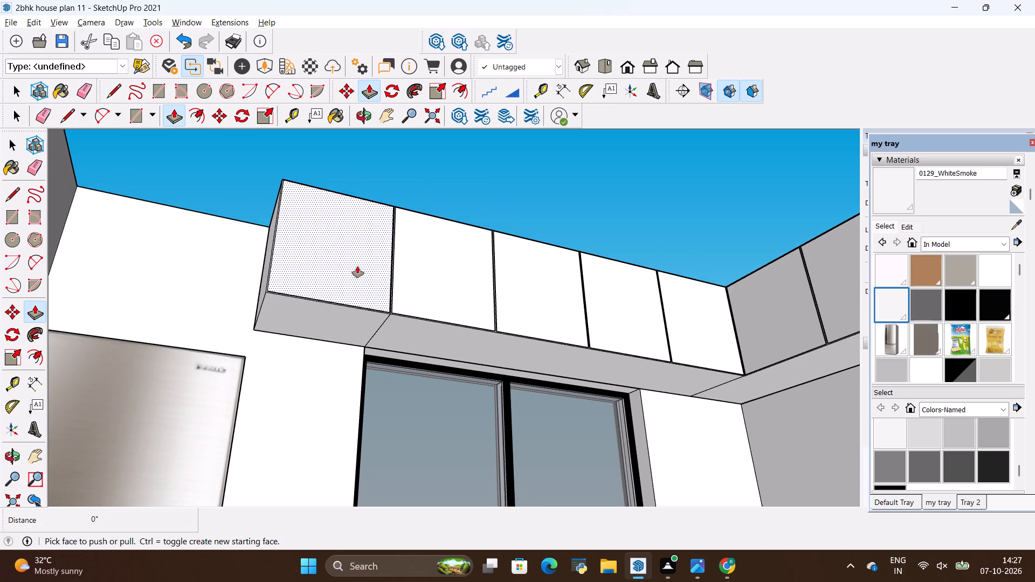
middle_click_drag(358, 261, 395, 375)
scroll(300, 310, "up", 3)
key("t")
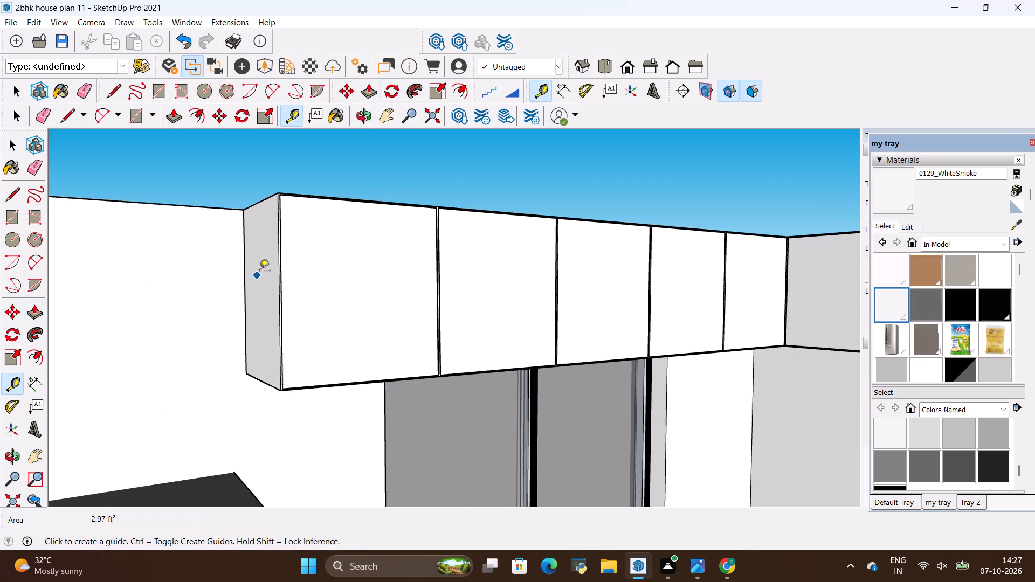
scroll(265, 199, "up", 4)
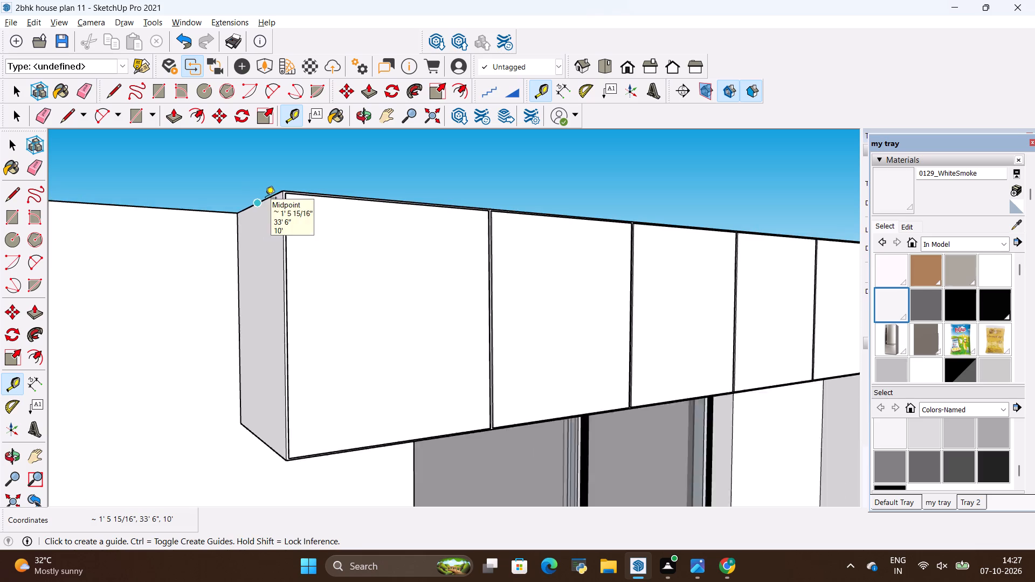
scroll(256, 203, "up", 2)
left_click(271, 200)
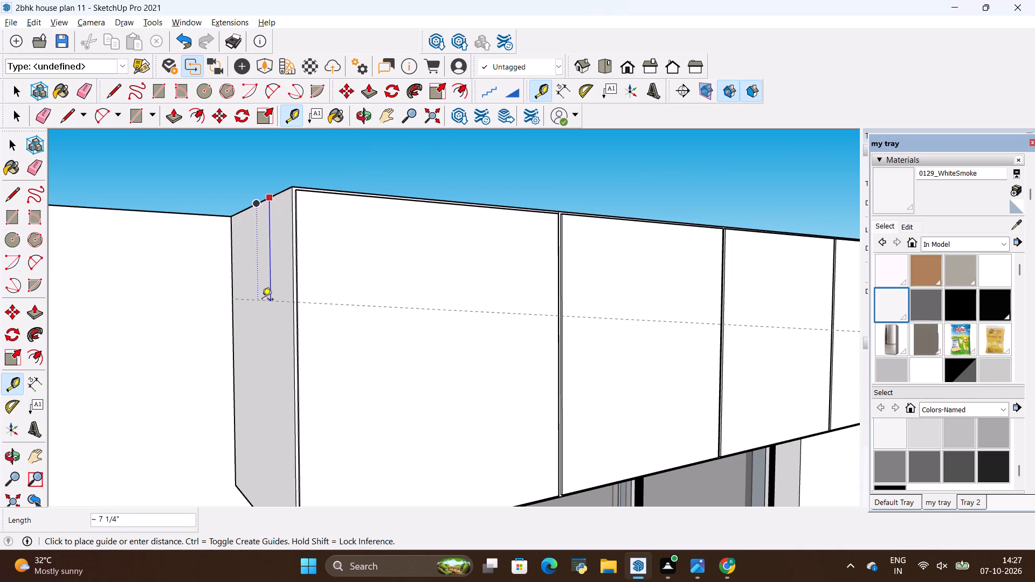
scroll(262, 300, "down", 5)
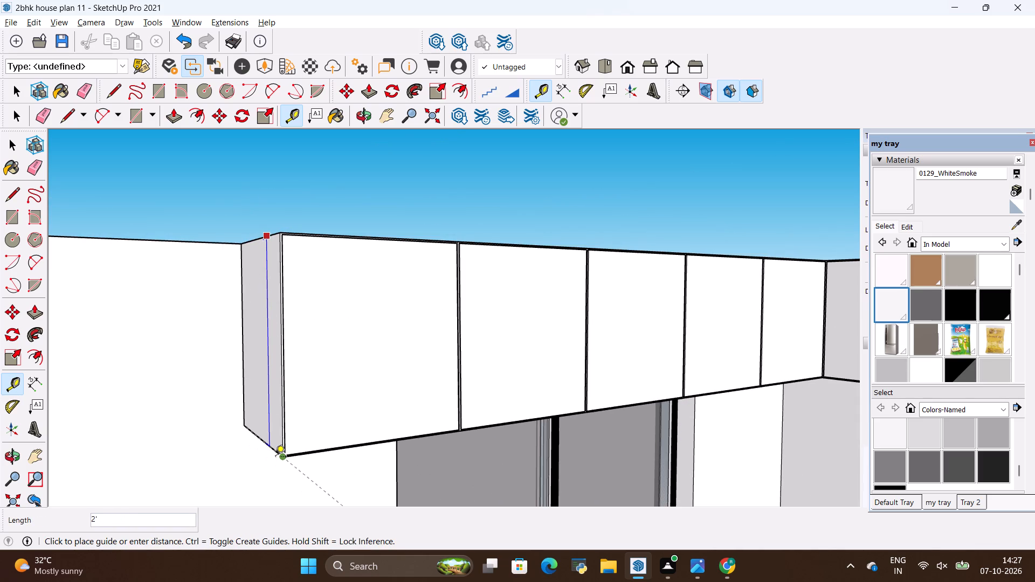
key("Escape")
Push/Pull the underside of the end wall cabinet nearest the refrigerator down by 2'.
middle_click_drag(460, 428, 513, 386)
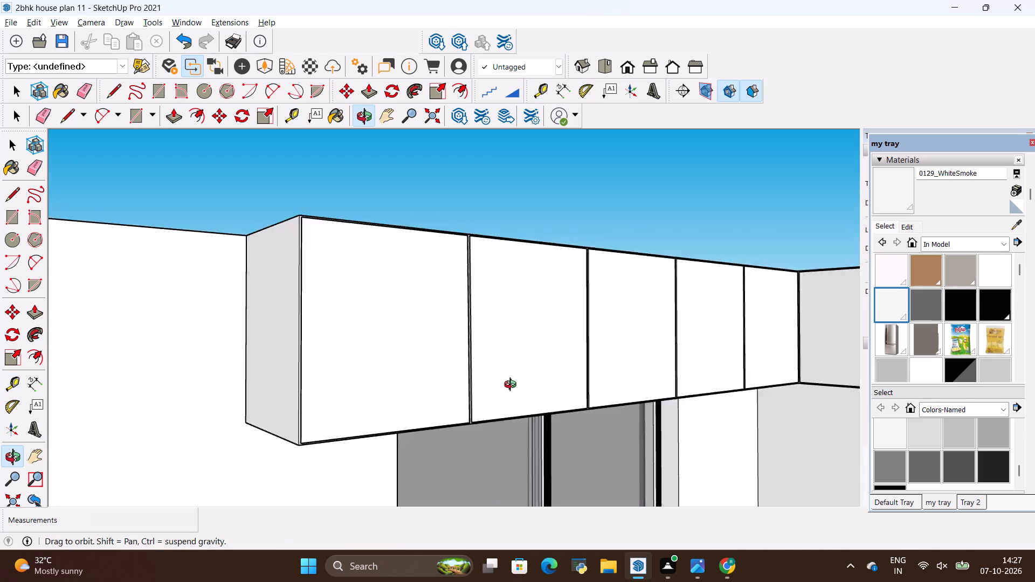
middle_click_drag(513, 386, 422, 263)
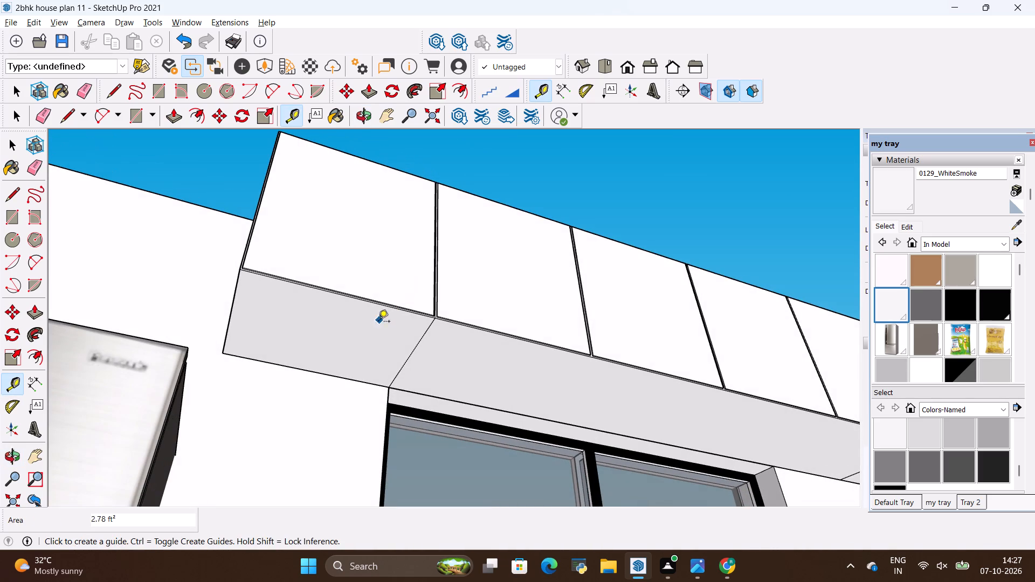
key("p")
left_click(368, 332)
key("BackSpace")
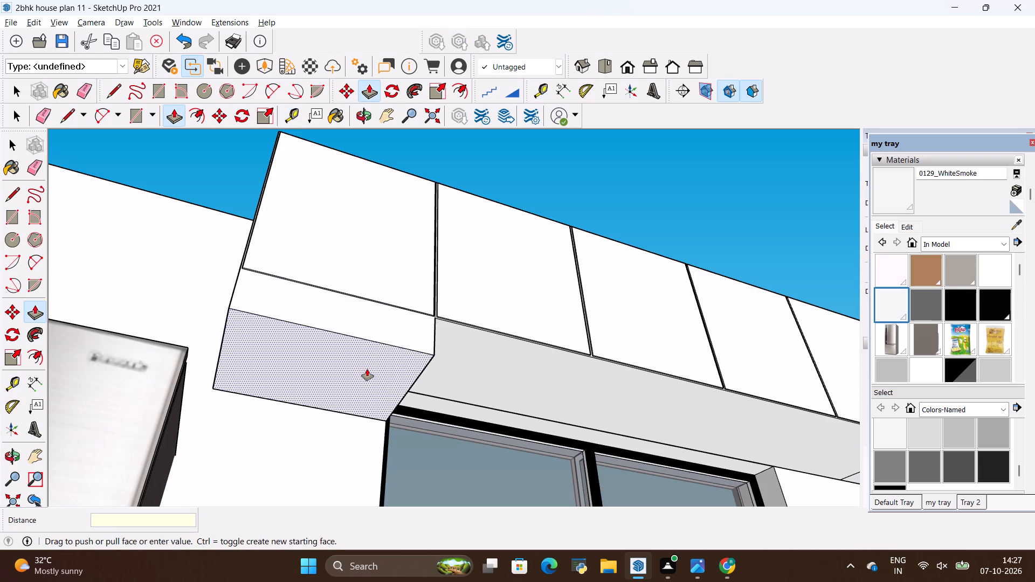
type("2'")
key("Return")
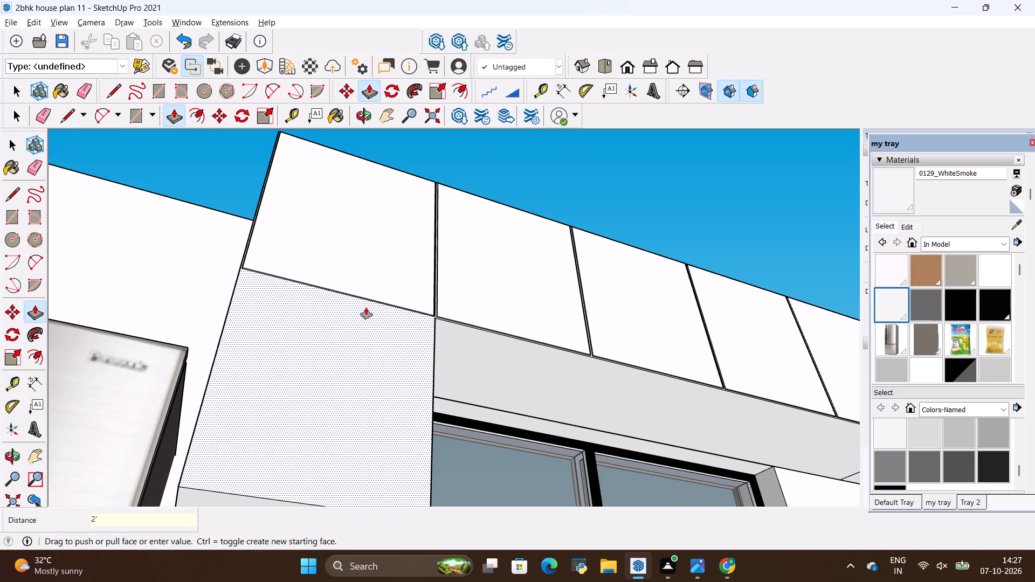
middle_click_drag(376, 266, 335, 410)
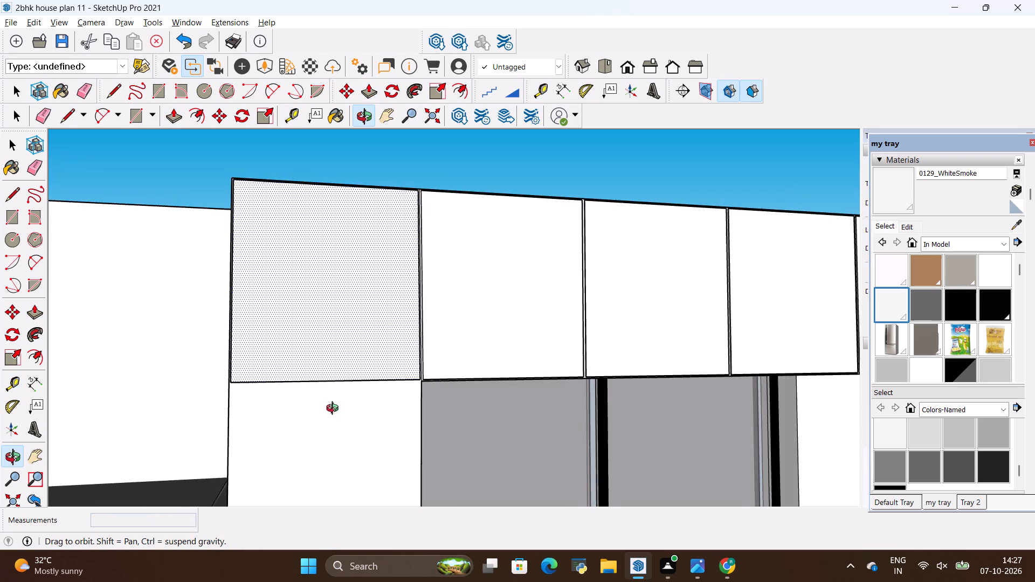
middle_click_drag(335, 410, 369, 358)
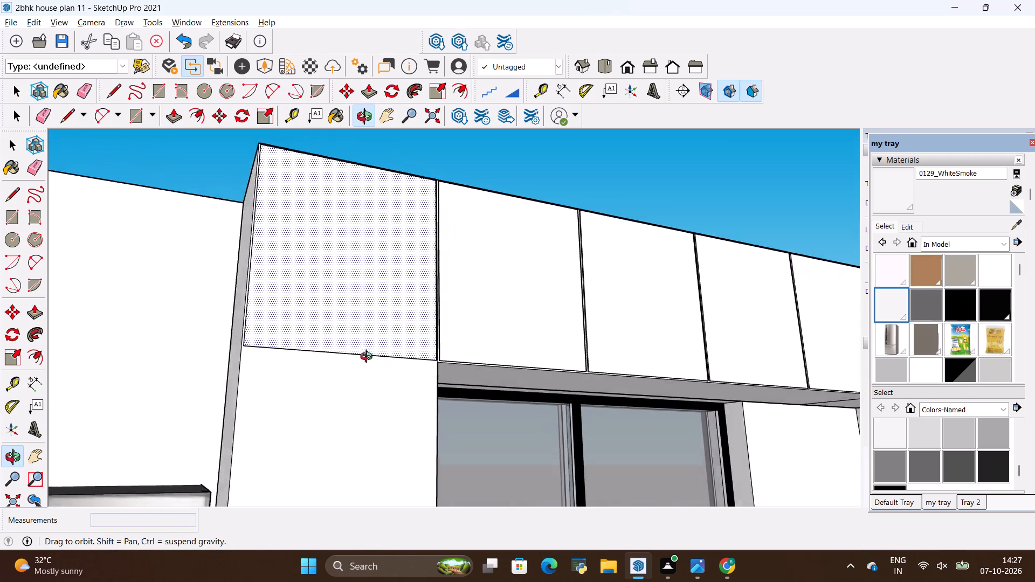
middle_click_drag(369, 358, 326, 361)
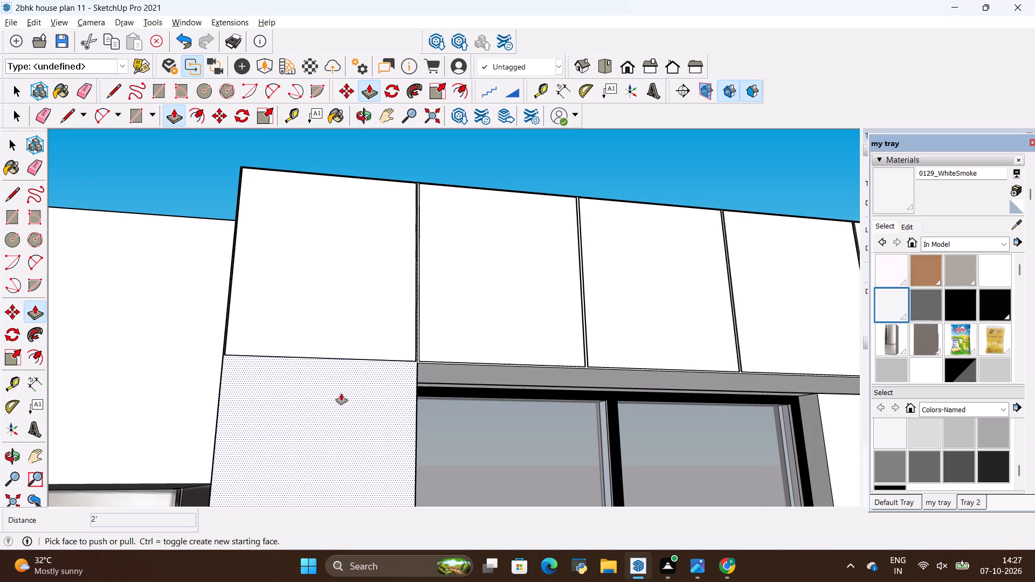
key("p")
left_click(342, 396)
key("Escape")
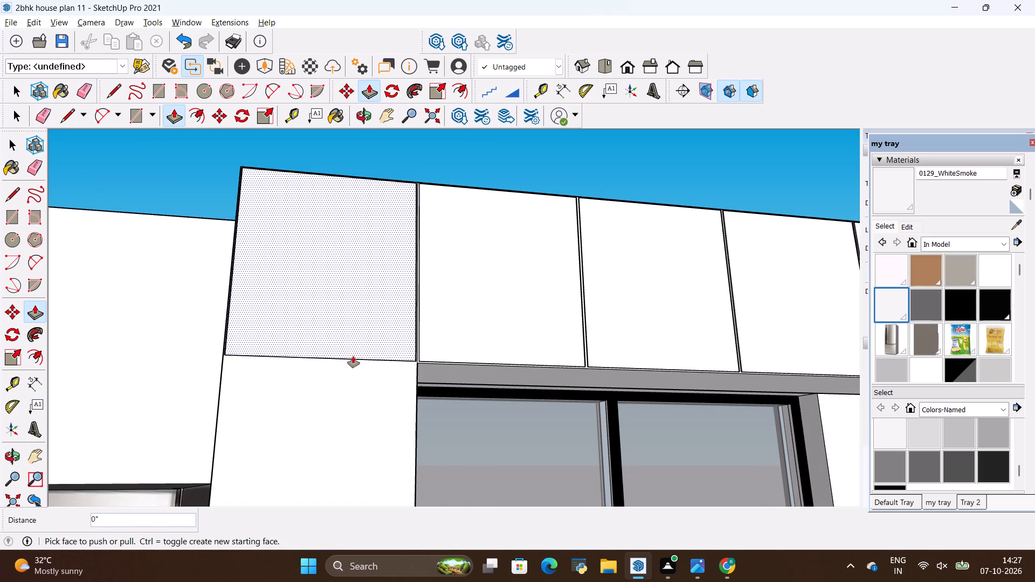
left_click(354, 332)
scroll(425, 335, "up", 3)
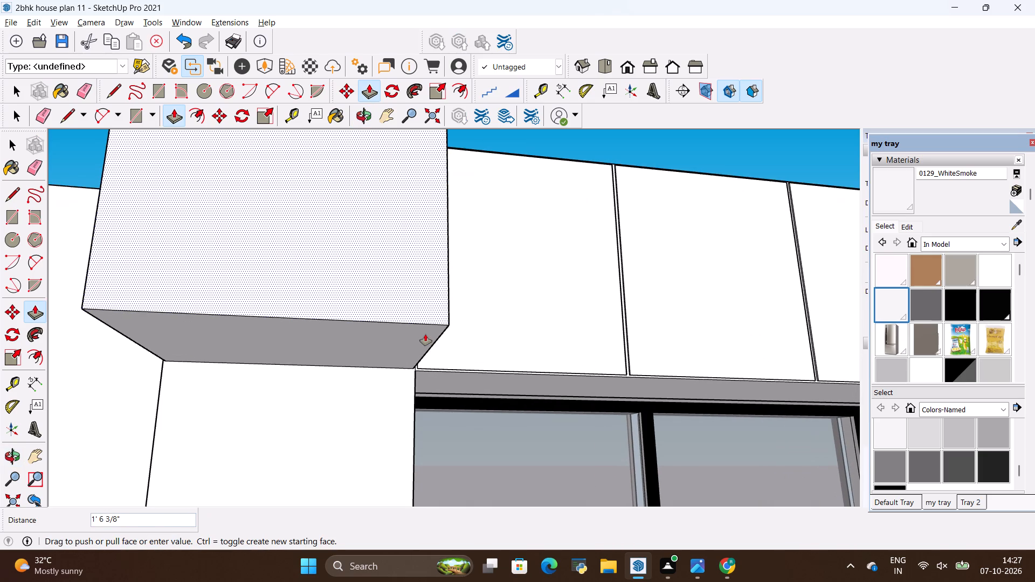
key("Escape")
Push/Pull the cabinet extension's front face by about 3/16" to align it with the adjacent wall cabinet door.
left_click(390, 405)
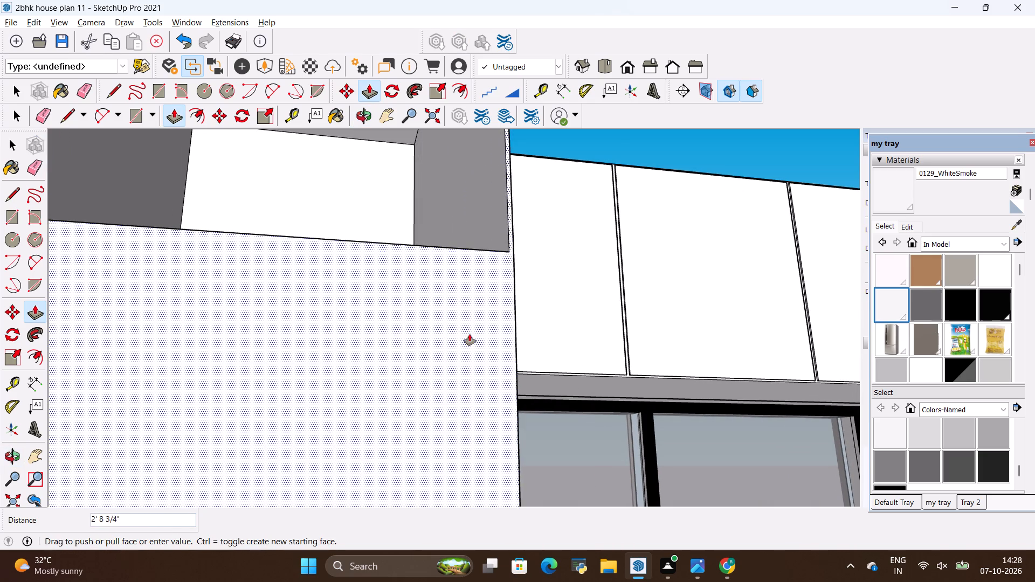
middle_click_drag(604, 327, 417, 429)
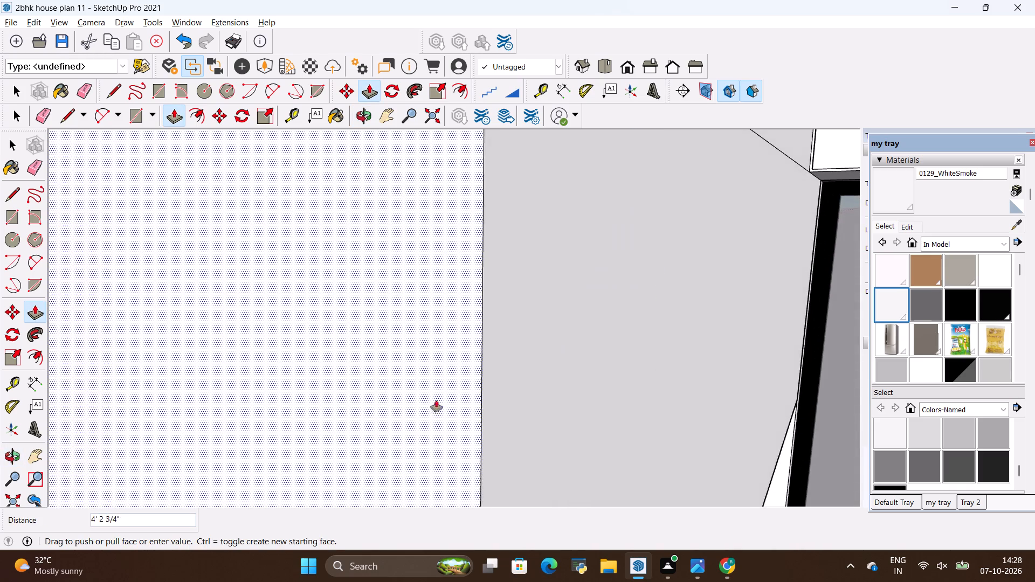
scroll(467, 384, "down", 14)
left_click(792, 203)
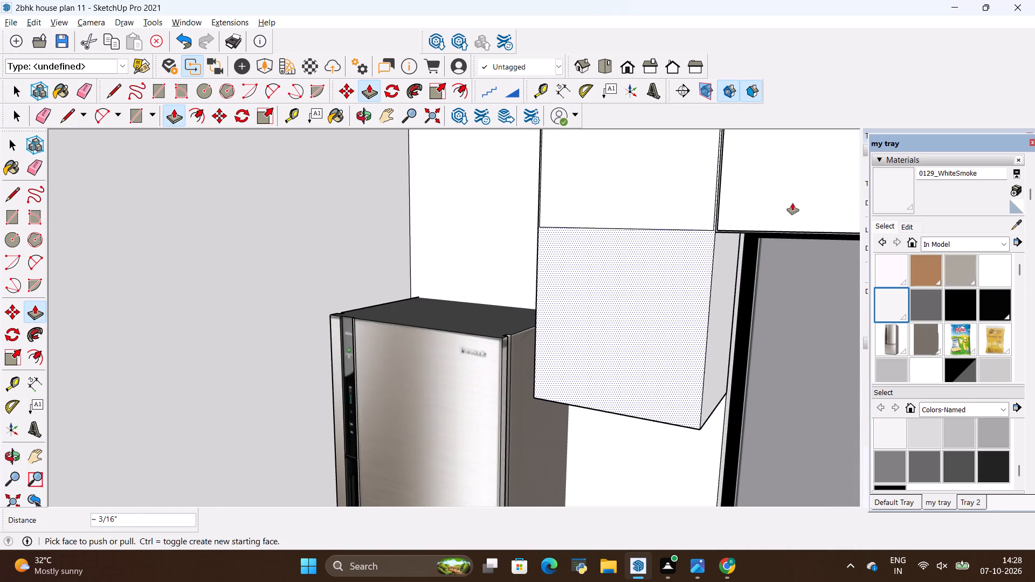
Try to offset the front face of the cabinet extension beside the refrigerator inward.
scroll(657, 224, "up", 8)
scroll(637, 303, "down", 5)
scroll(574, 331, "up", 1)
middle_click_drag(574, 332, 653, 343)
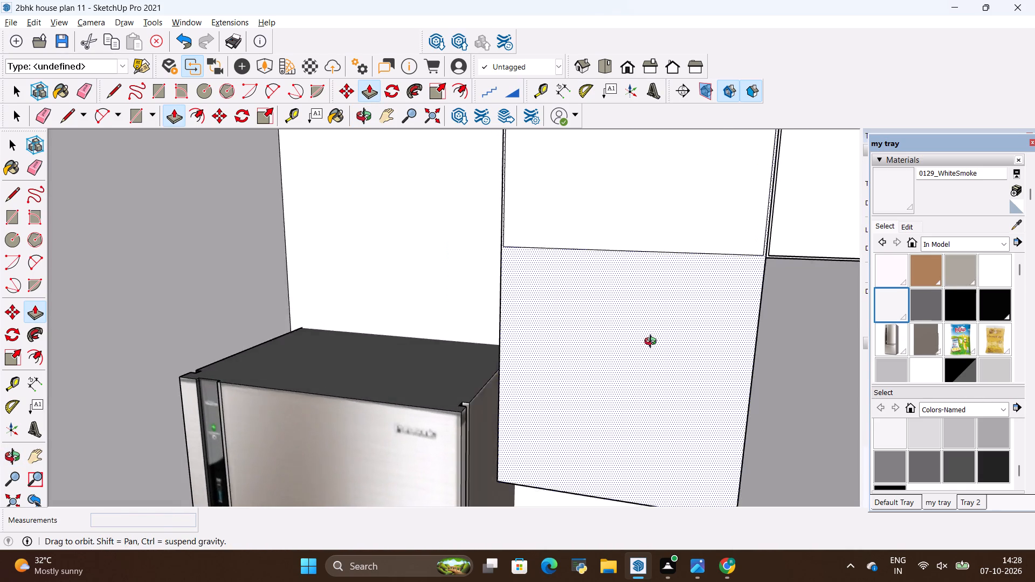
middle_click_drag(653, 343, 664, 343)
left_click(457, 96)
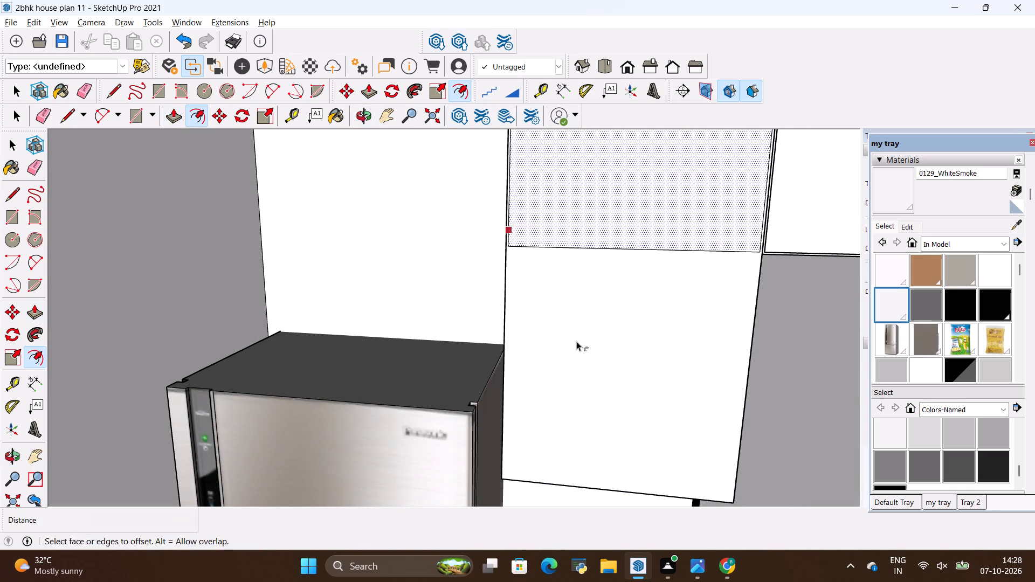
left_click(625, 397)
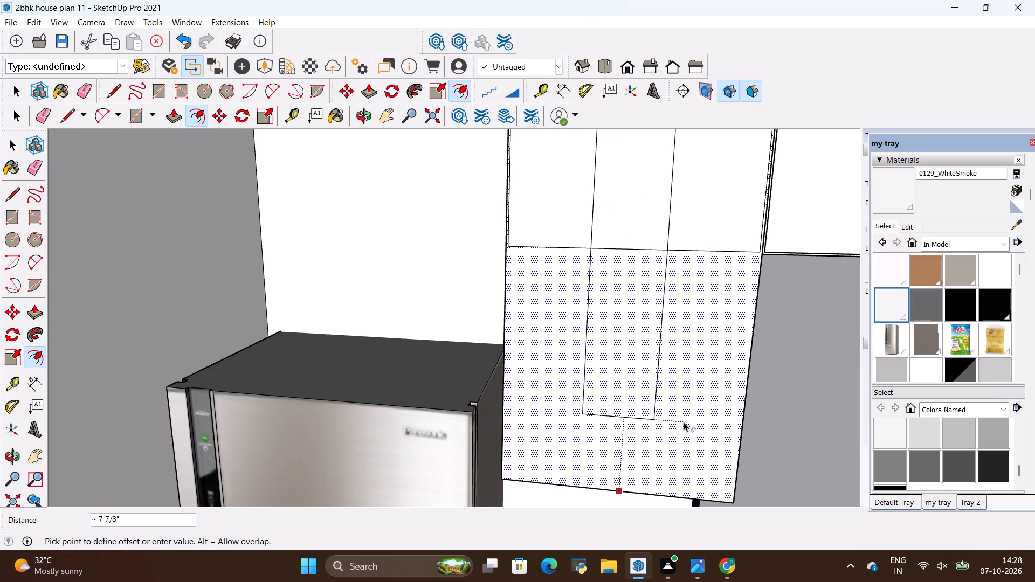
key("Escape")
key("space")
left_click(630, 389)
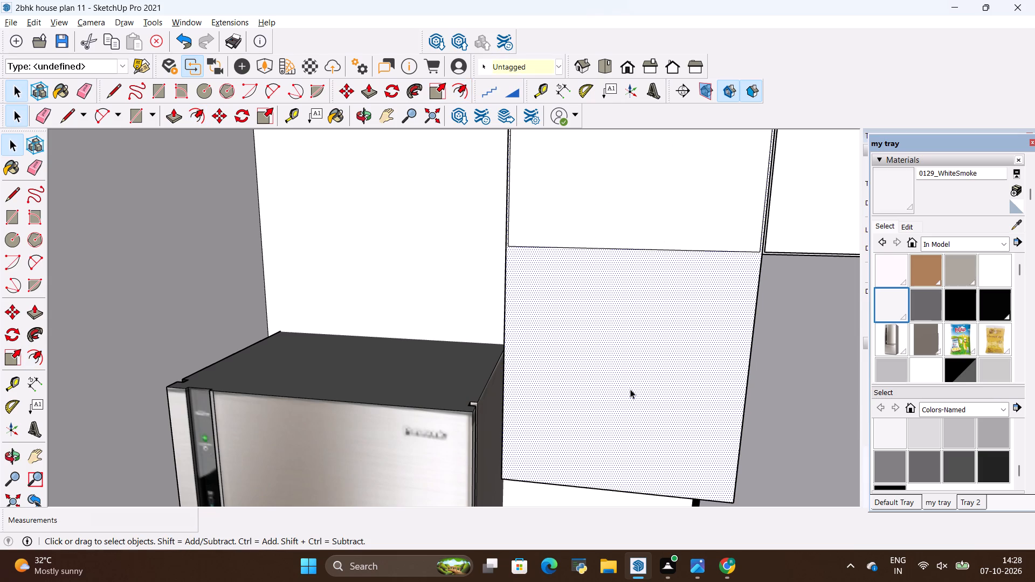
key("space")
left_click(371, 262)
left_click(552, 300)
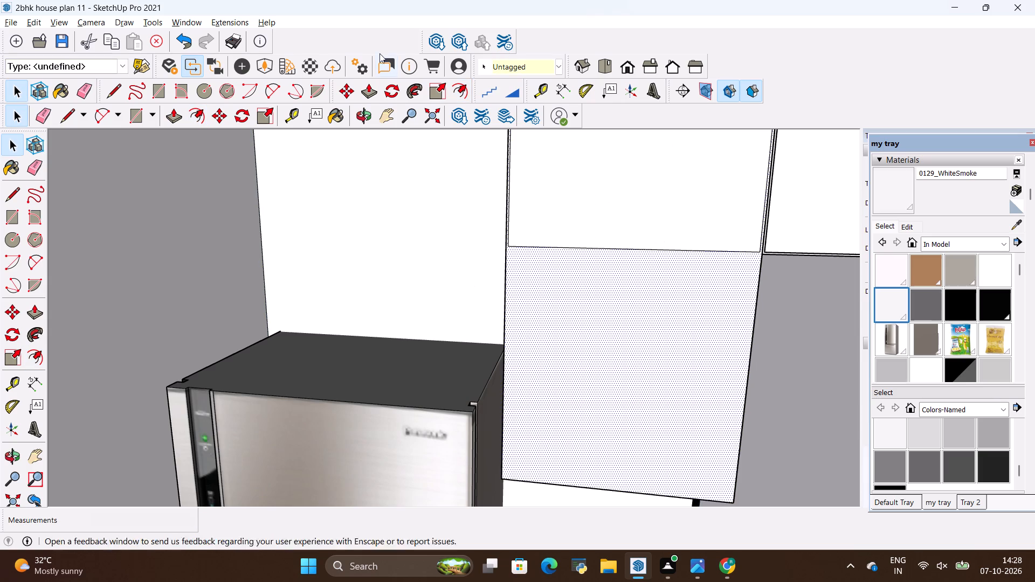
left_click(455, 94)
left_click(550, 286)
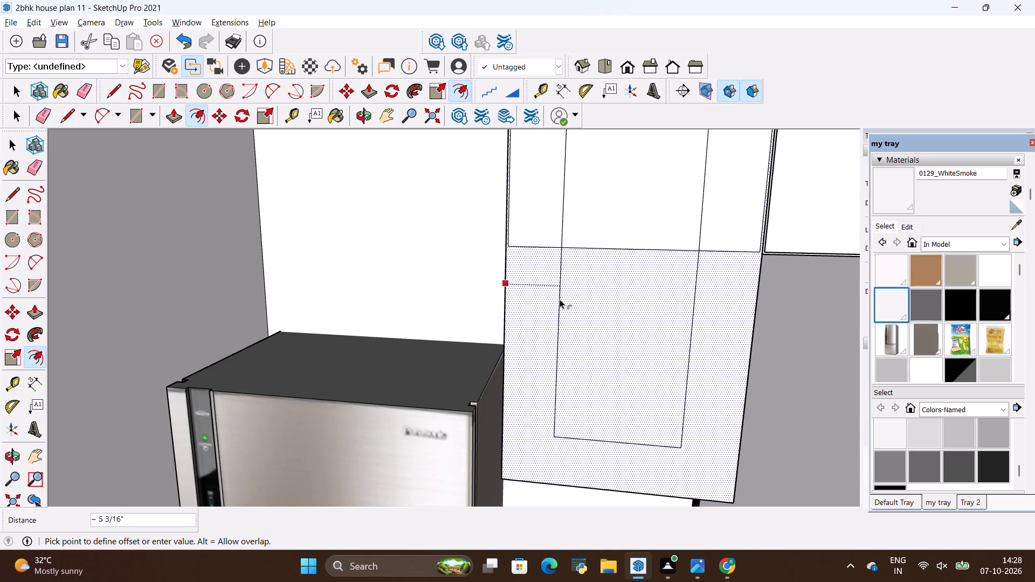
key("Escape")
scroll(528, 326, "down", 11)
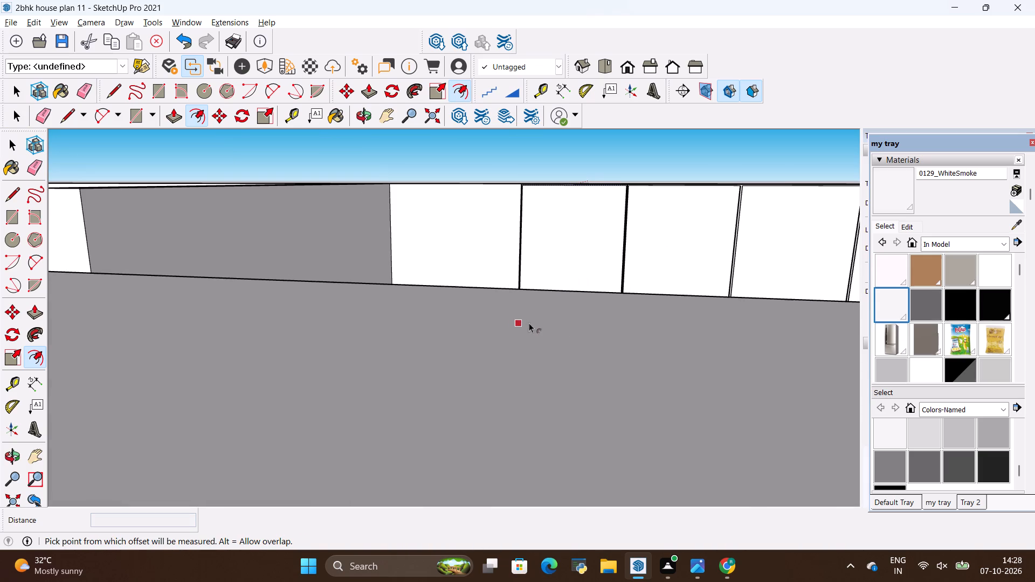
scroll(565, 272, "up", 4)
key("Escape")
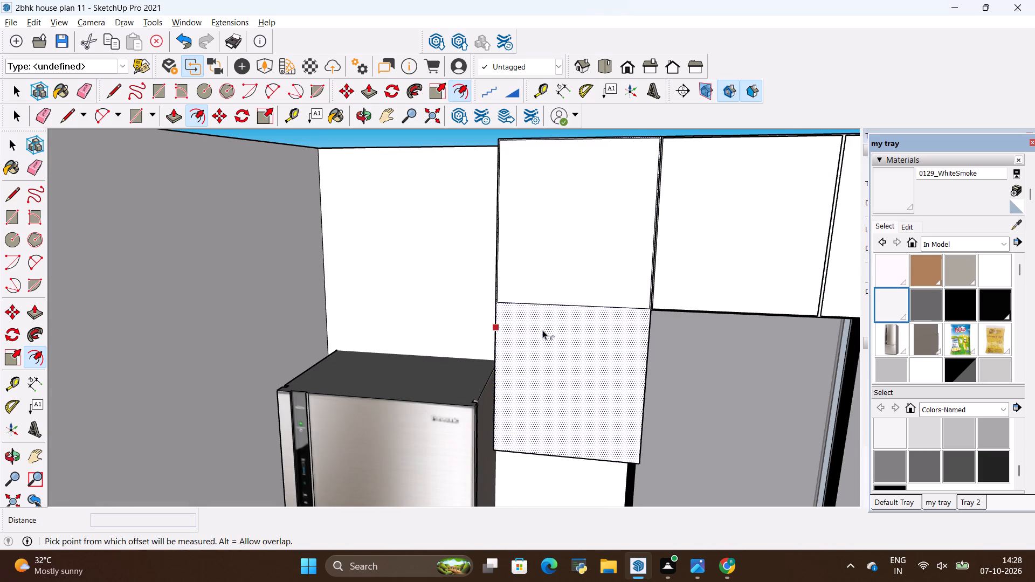
Draw short lines from the upper door outline's two bottom corners to the cabinet's side edges, separating the extension's front face.
scroll(479, 292, "up", 20)
scroll(479, 292, "up", 4)
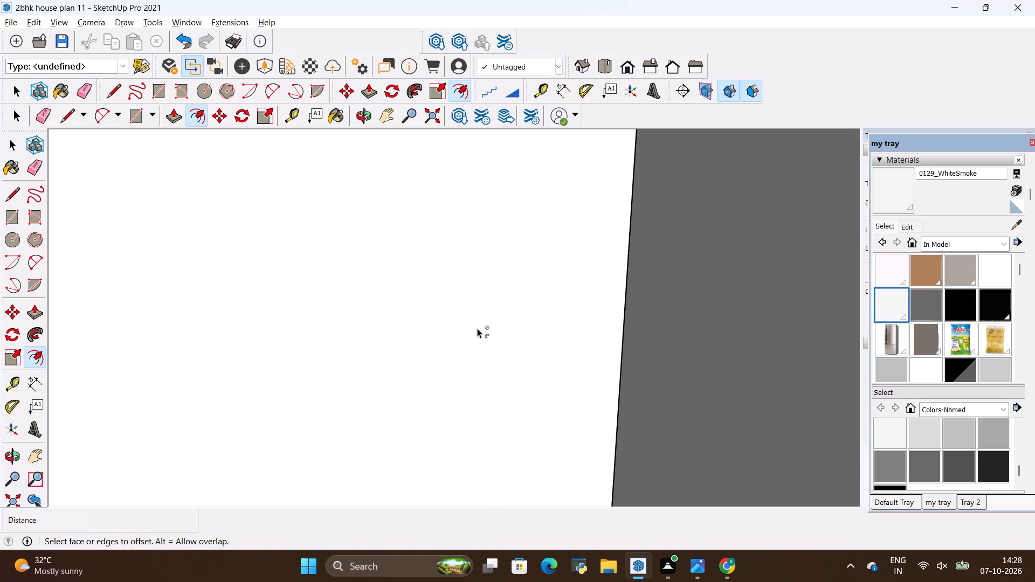
scroll(477, 328, "down", 9)
middle_click_drag(479, 327, 488, 316)
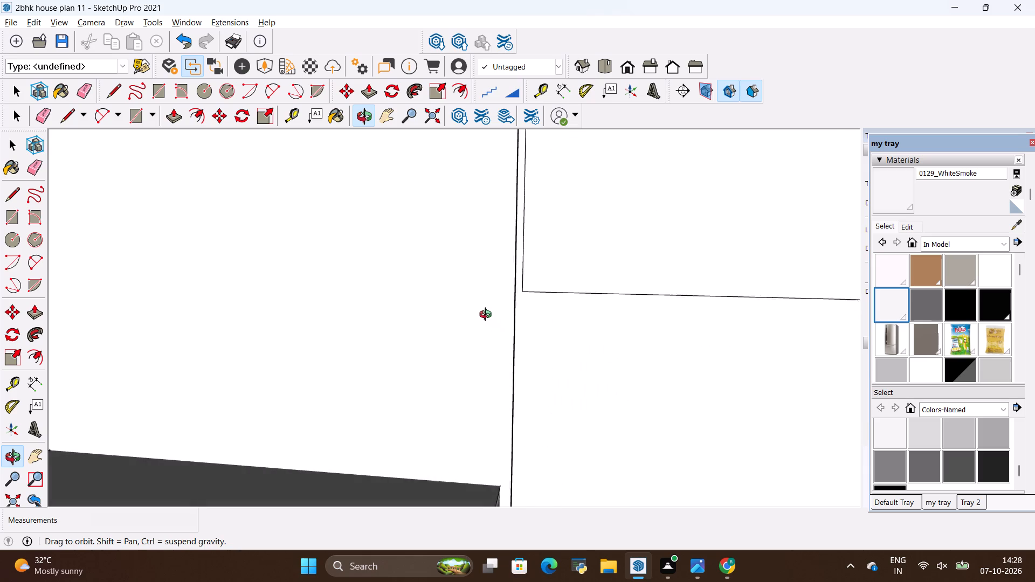
middle_click_drag(488, 316, 495, 336)
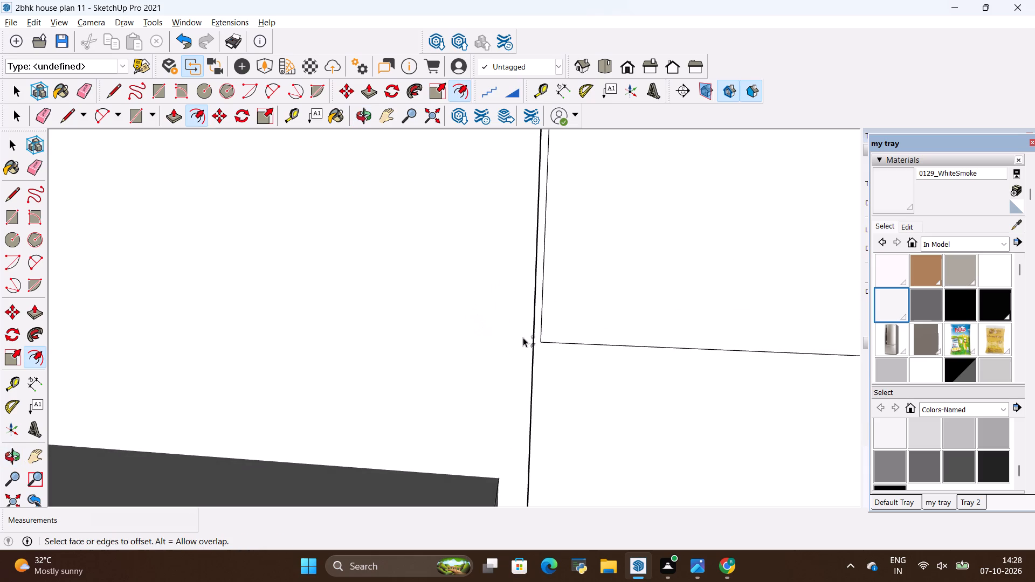
scroll(550, 332, "up", 17)
middle_click_drag(541, 344, 683, 419)
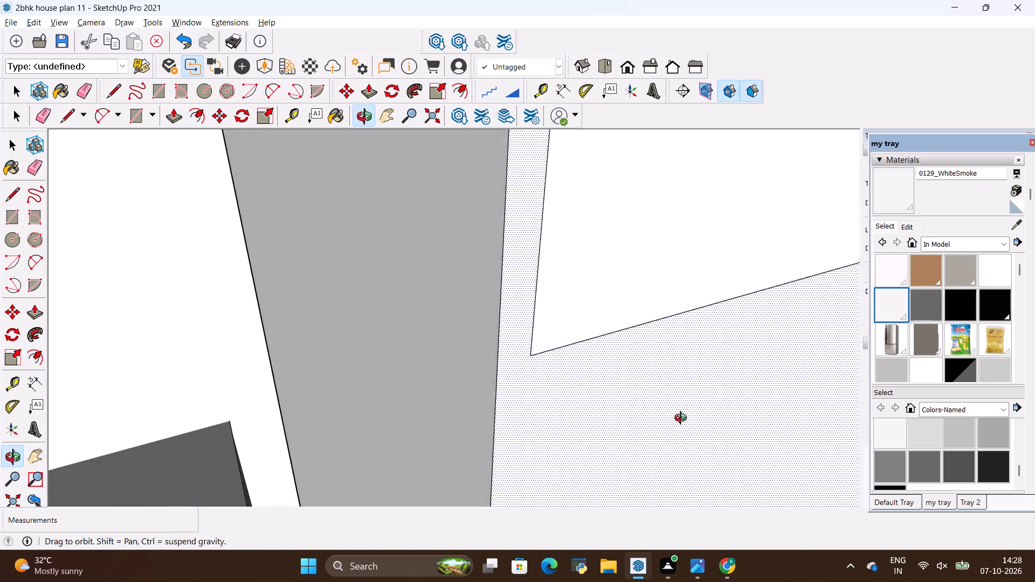
middle_click_drag(683, 419, 830, 344)
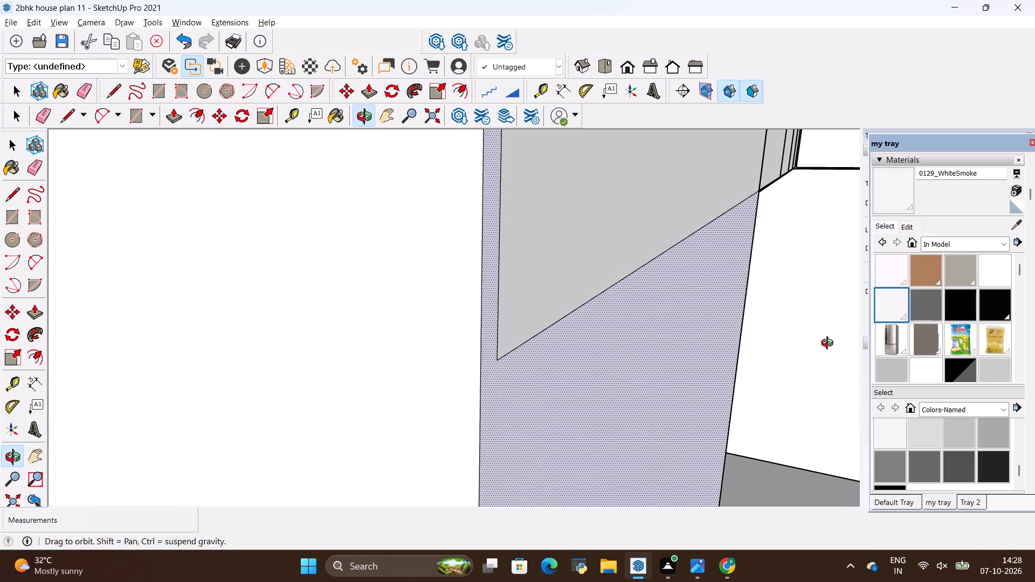
middle_click_drag(830, 344, 527, 336)
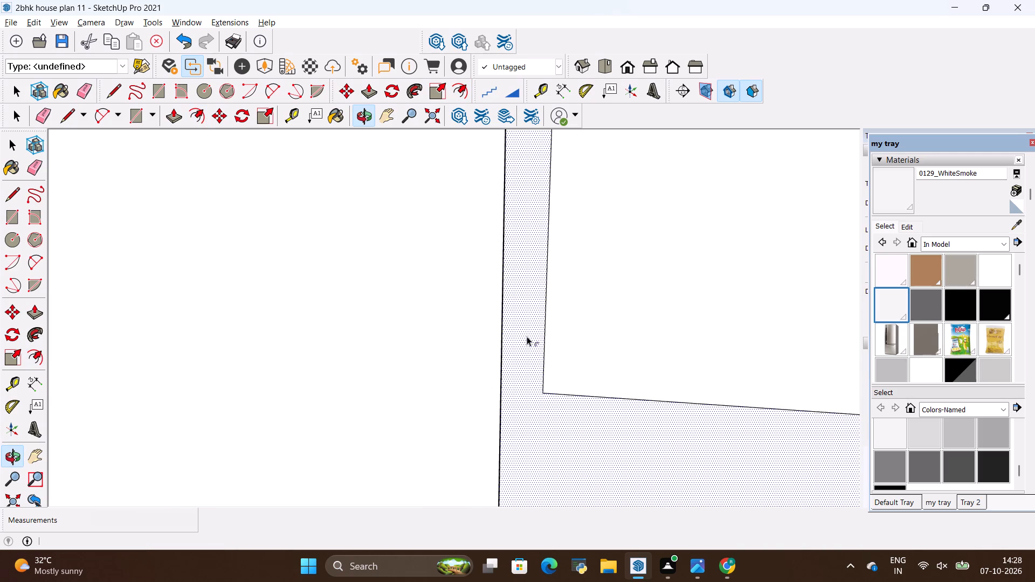
scroll(523, 310, "down", 5)
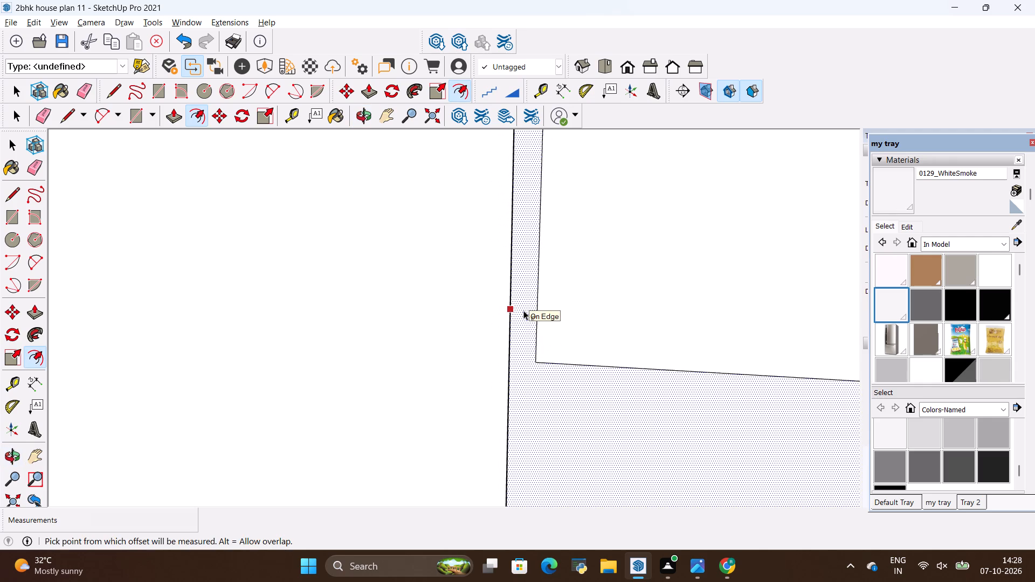
key("l")
left_click(534, 365)
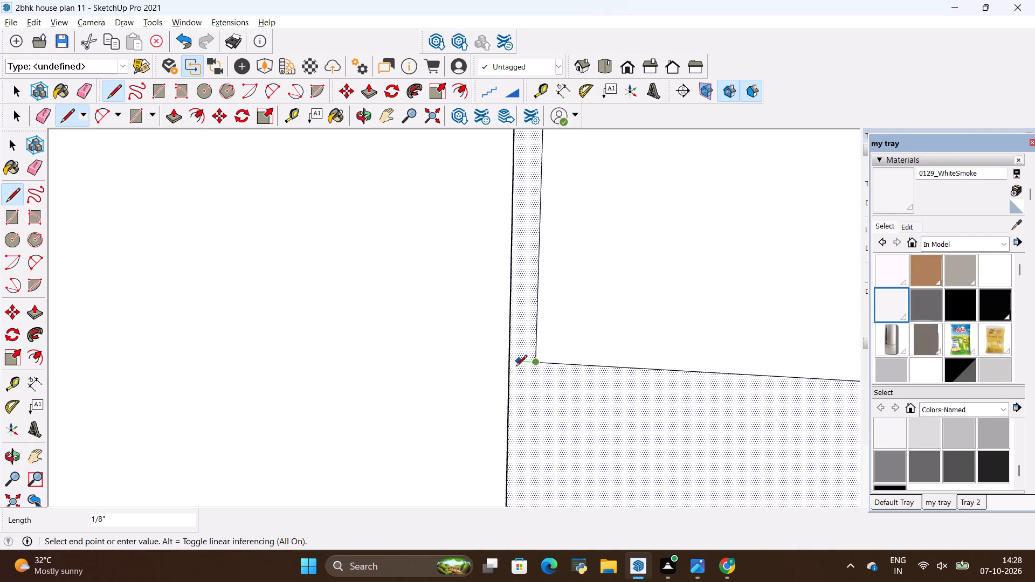
left_click(510, 367)
scroll(289, 335, "down", 9)
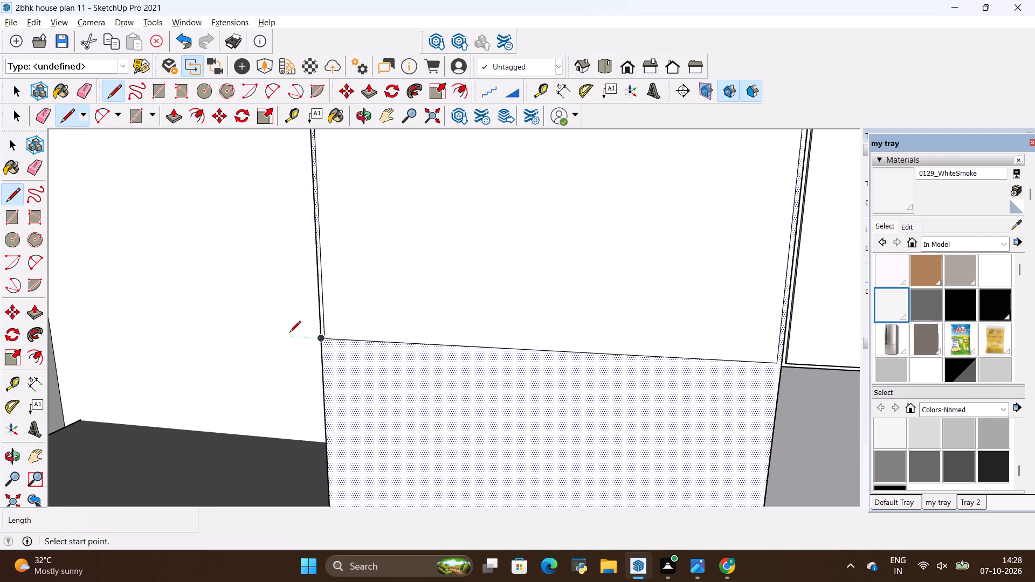
scroll(891, 357, "up", 3)
scroll(819, 357, "up", 14)
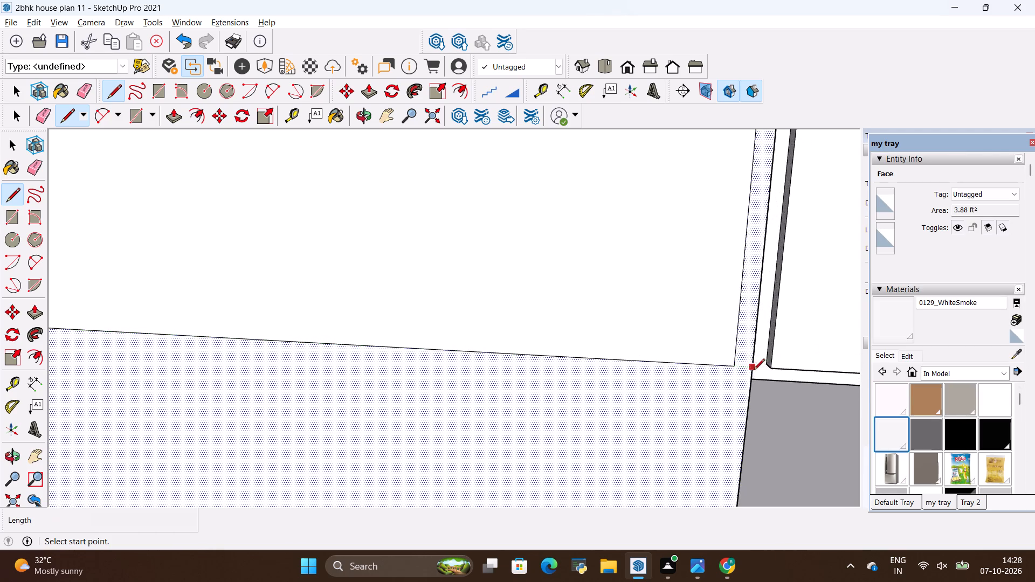
scroll(754, 371, "up", 5)
left_click(727, 367)
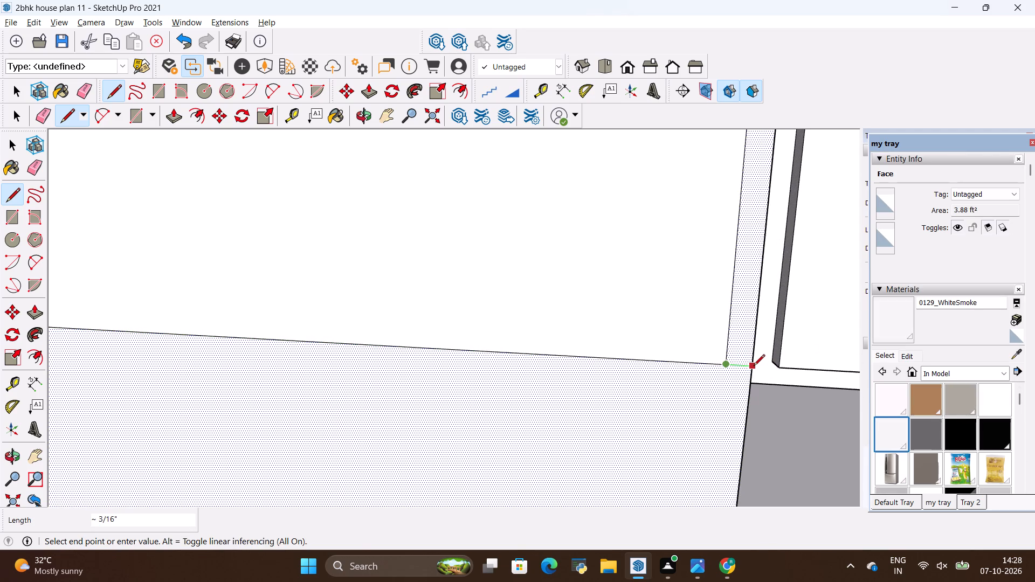
left_click(753, 366)
key("space")
Offset the outline of the cabinet extension's front face inward by 0.2" to form a door panel border.
scroll(594, 322, "down", 16)
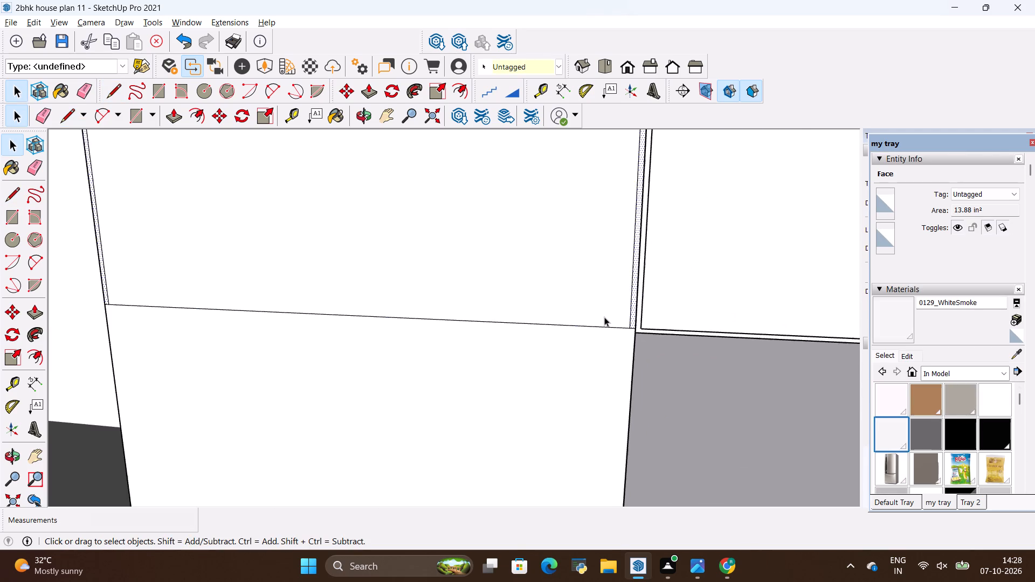
scroll(604, 317, "down", 2)
middle_click_drag(521, 338, 549, 358)
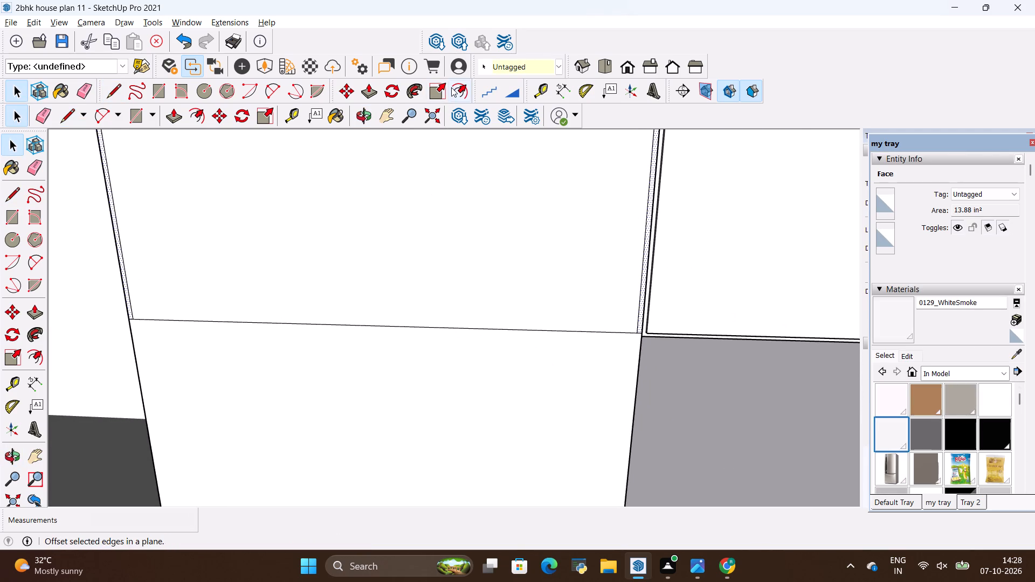
left_click(453, 86)
key("space")
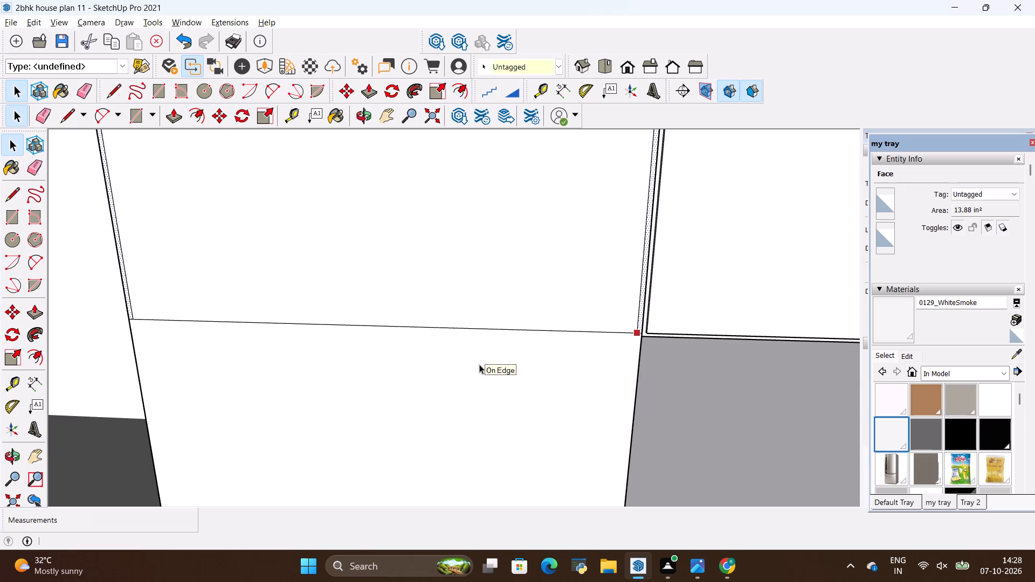
key("Escape")
left_click(478, 367)
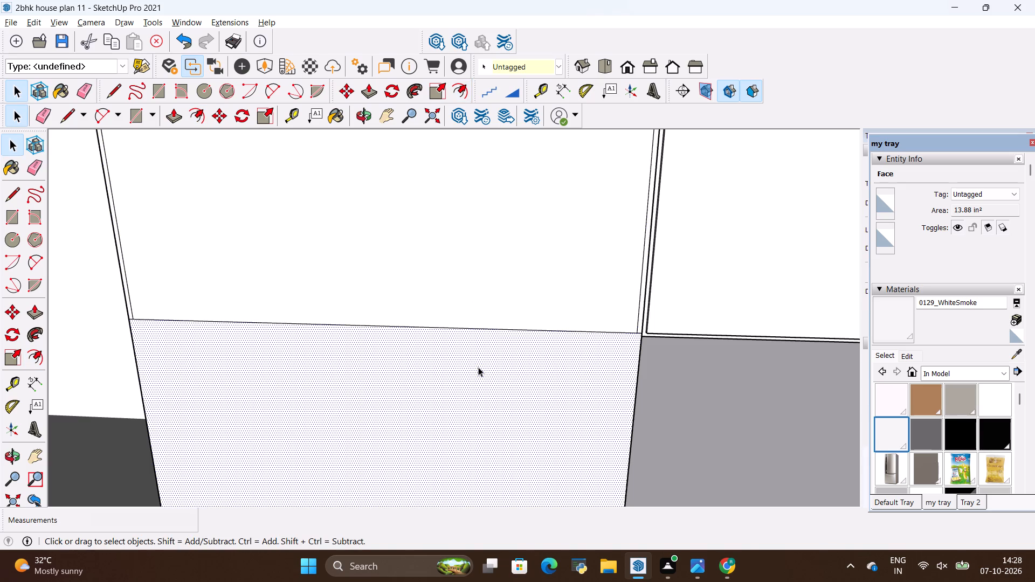
left_click(453, 88)
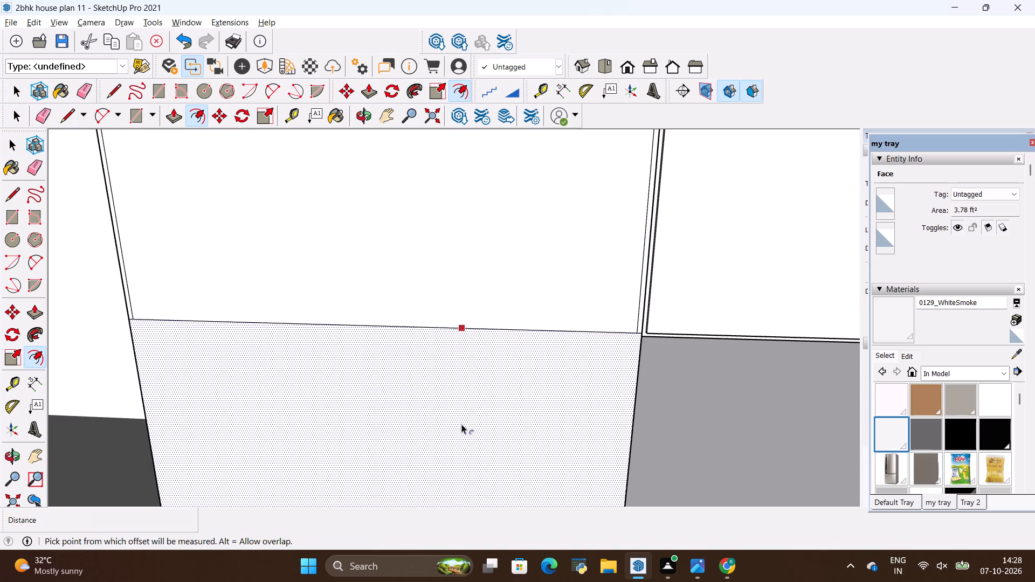
left_click(461, 424)
key("alt+BackSpace")
left_click(482, 397)
key("BackSpace")
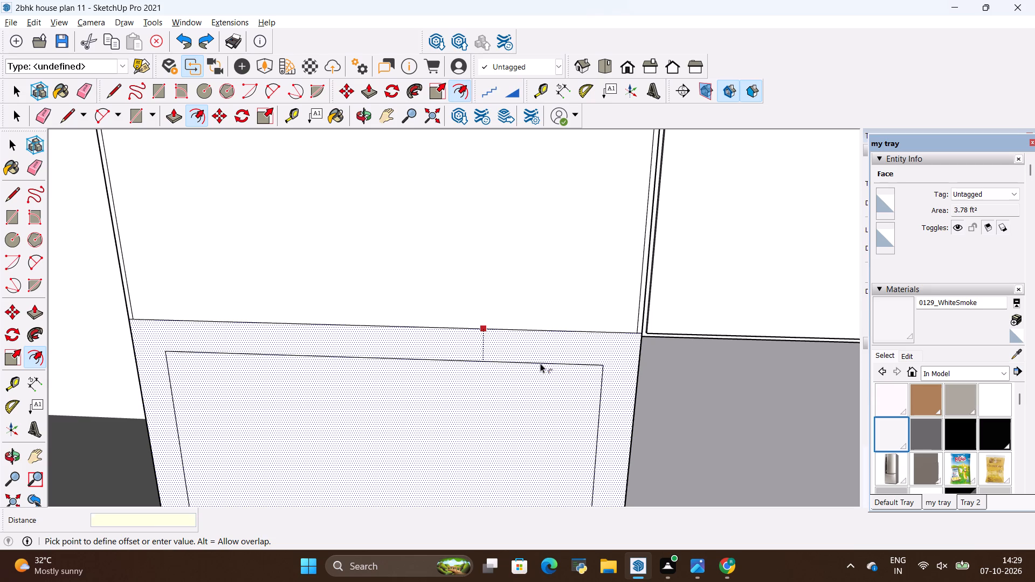
type(".2\"")
key("Return")
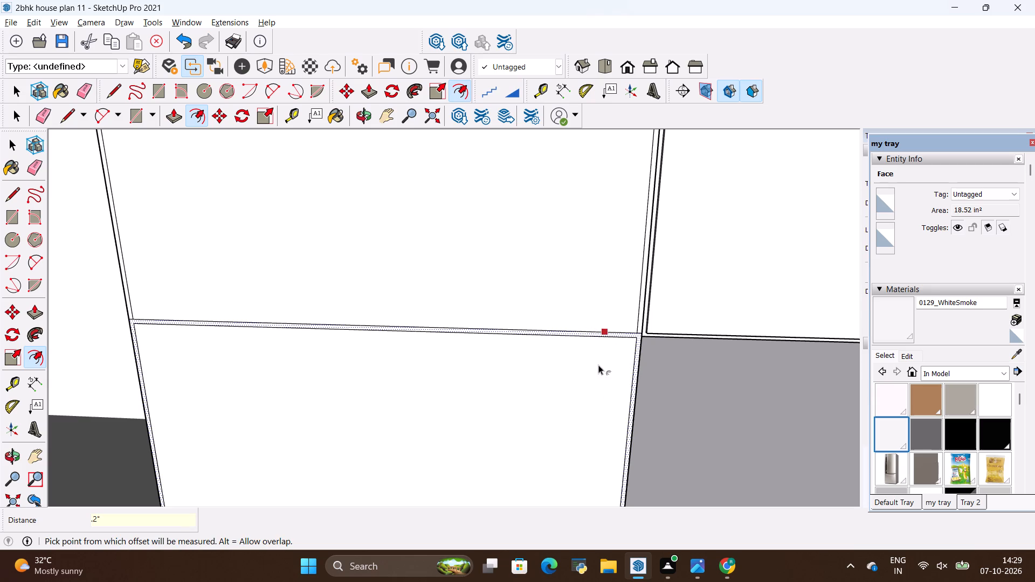
key("Escape")
Push/Pull the narrow borders around the lower and upper door panels of the cabinet beside the refrigerator inward by about 3/16".
scroll(649, 344, "up", 3)
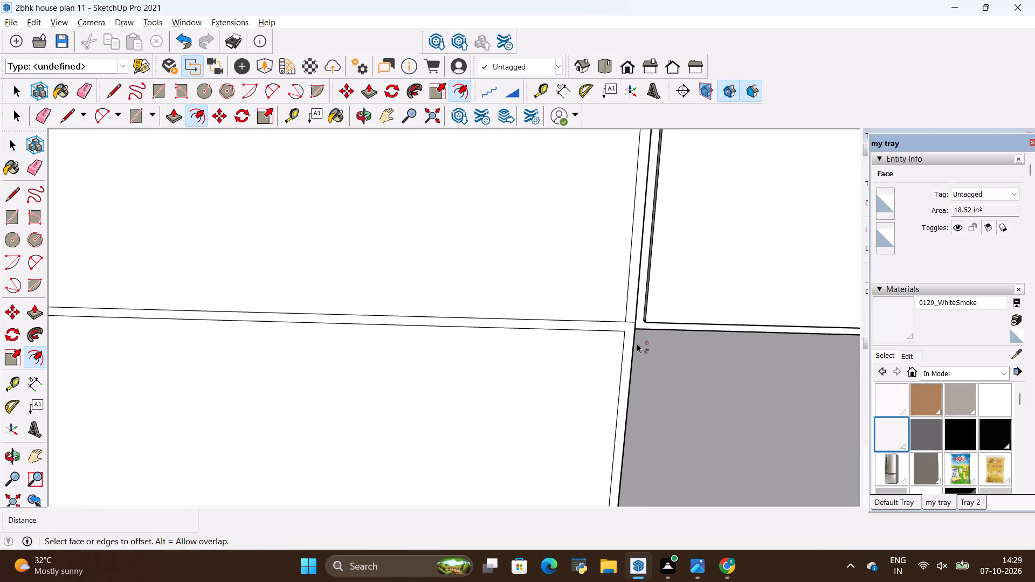
scroll(637, 343, "up", 4)
key("p")
scroll(636, 326, "up", 3)
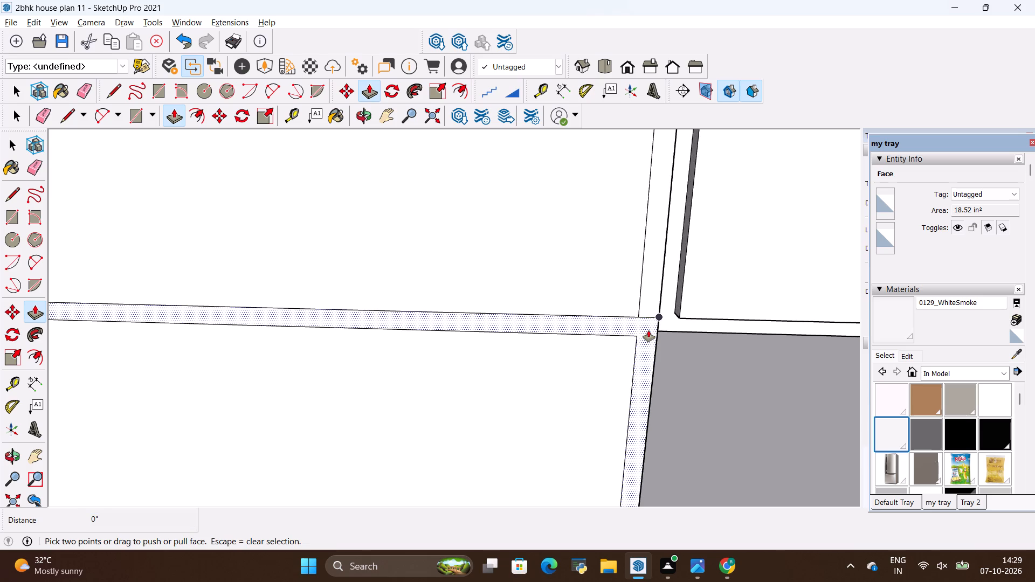
left_click(648, 330)
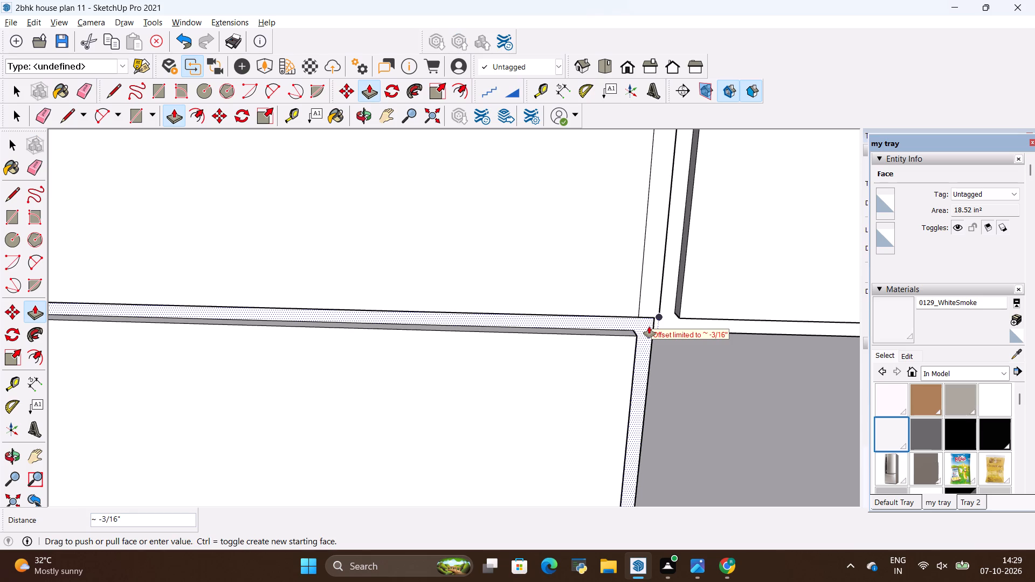
scroll(669, 301, "up", 2)
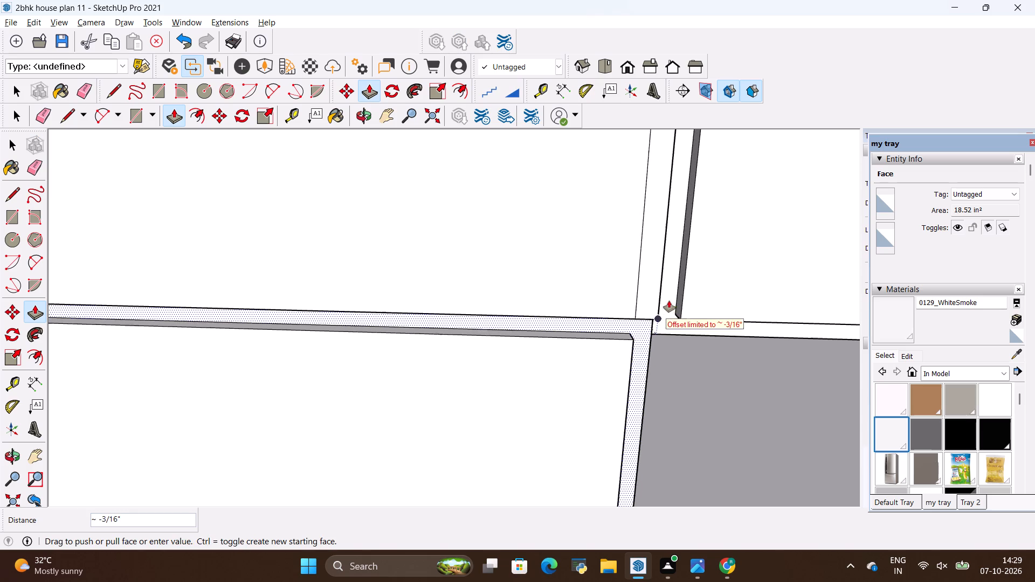
scroll(669, 301, "up", 13)
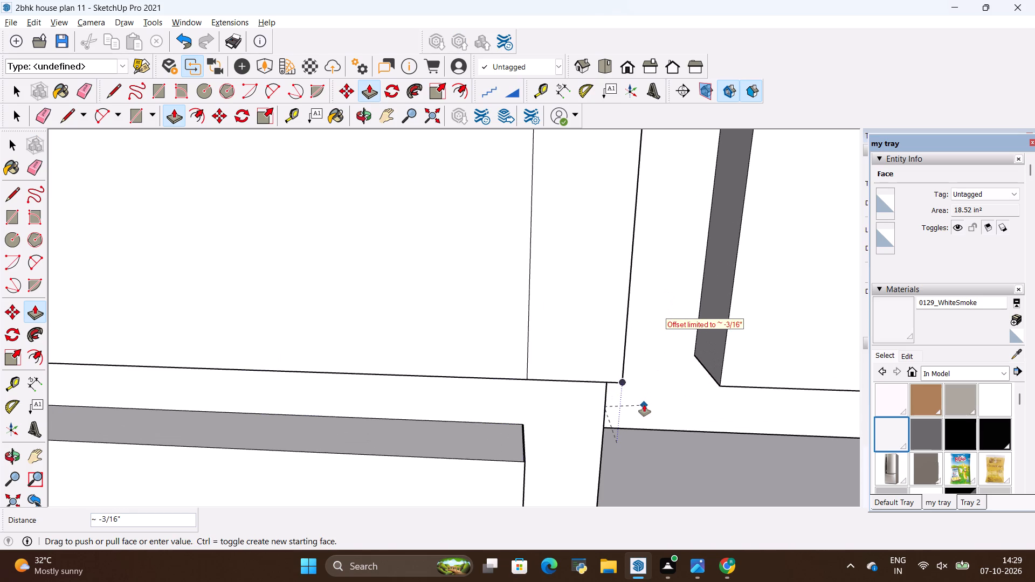
left_click(644, 405)
left_click(592, 336)
left_click(642, 285)
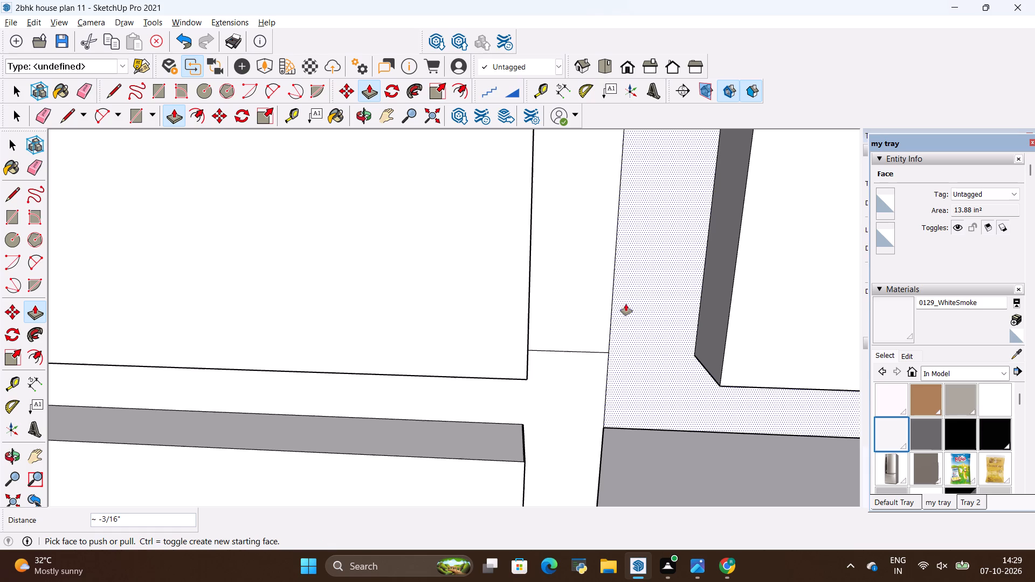
Erase the leftover edges on both sides where the upper and lower door borders of the taller cabinet meet.
key("e")
left_click_drag(575, 344, 578, 366)
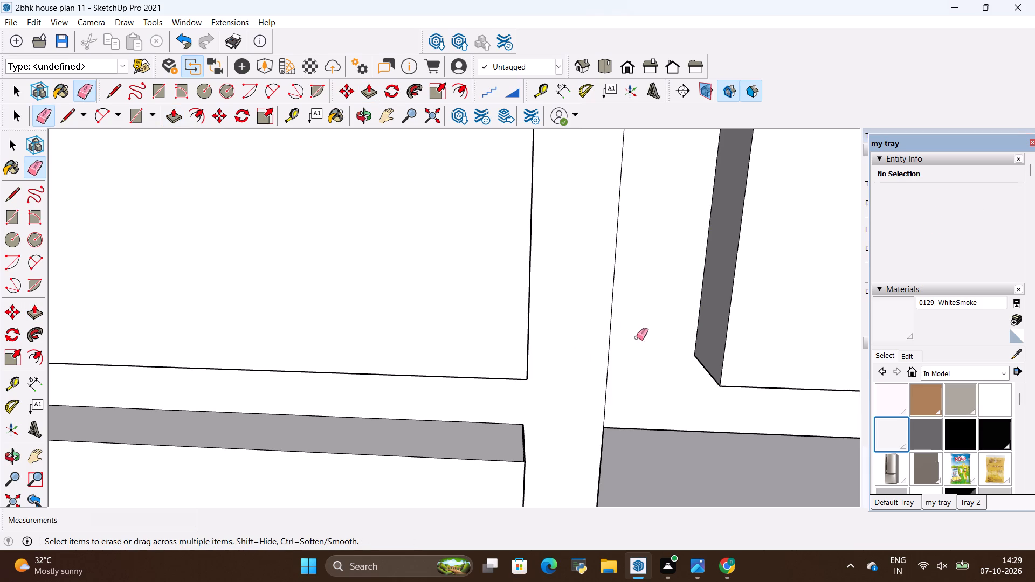
left_click_drag(636, 337, 598, 363)
scroll(644, 345, "down", 20)
scroll(644, 345, "down", 8)
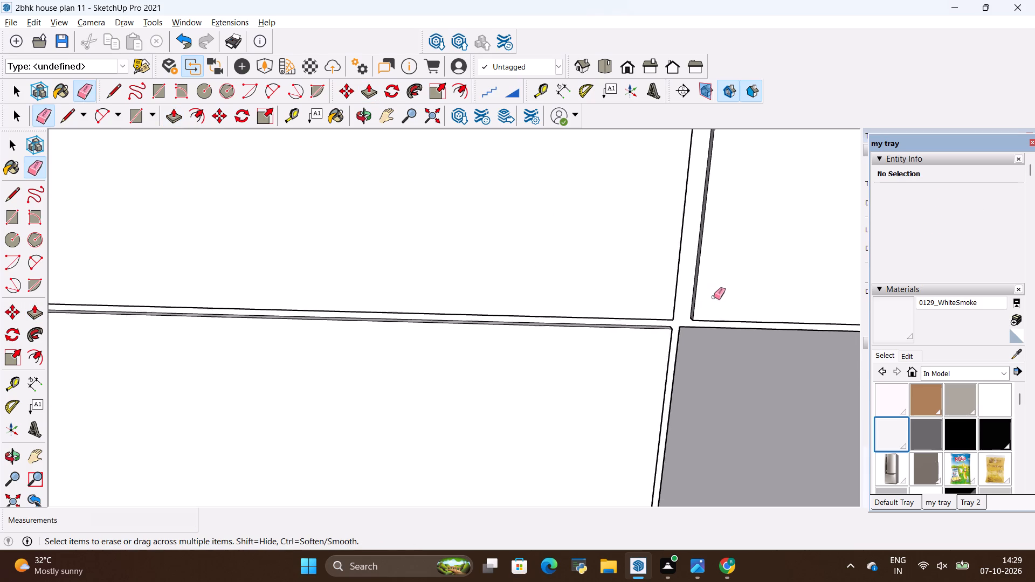
scroll(714, 297, "down", 9)
scroll(207, 286, "up", 6)
scroll(578, 303, "up", 3)
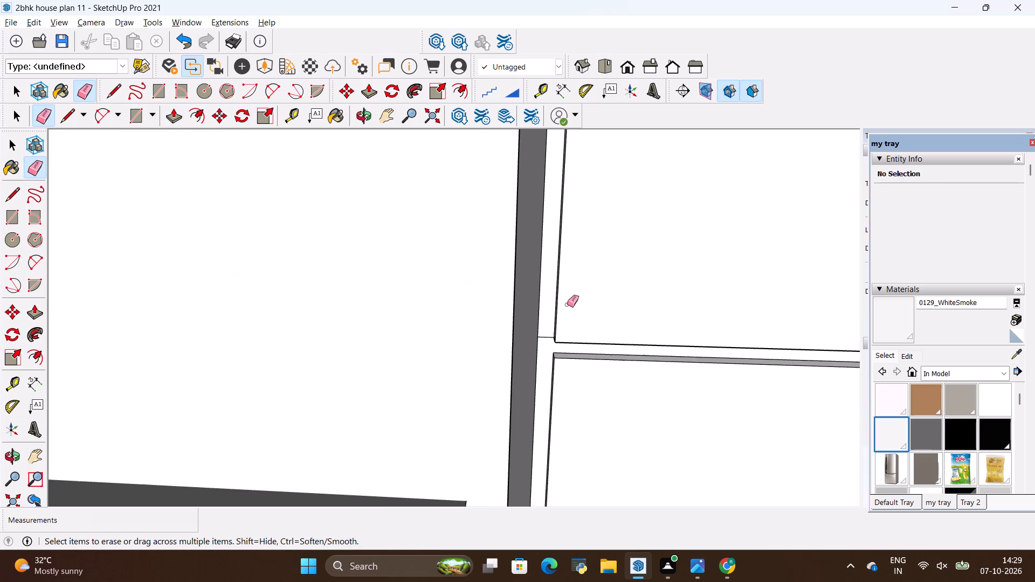
scroll(567, 304, "up", 6)
left_click_drag(712, 171, 715, 212)
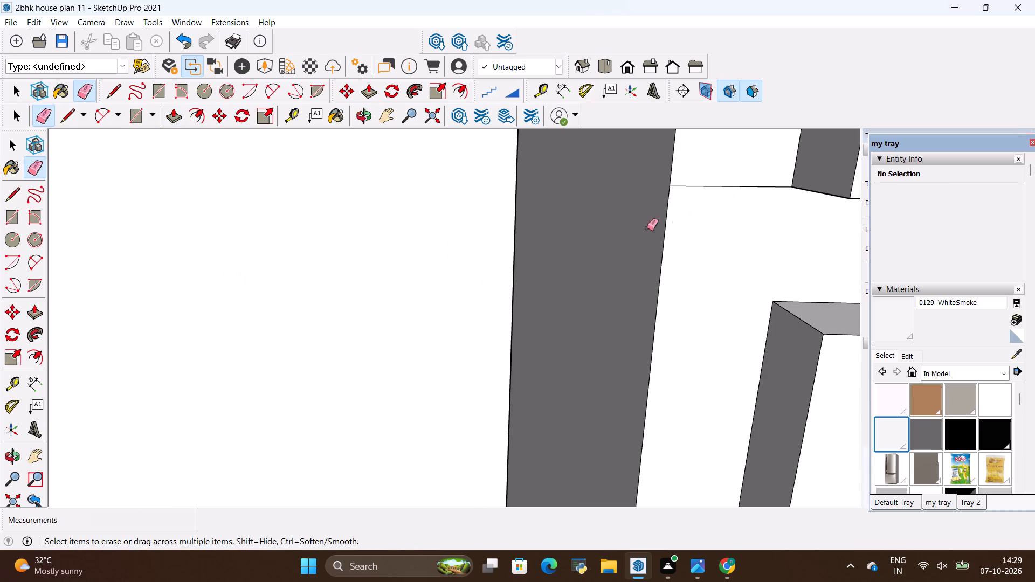
left_click_drag(695, 165, 687, 208)
Examine the taller cabinet, the remaining wall cabinets, the chimney hood and the hob from several angles around the kitchen.
scroll(558, 261, "down", 7)
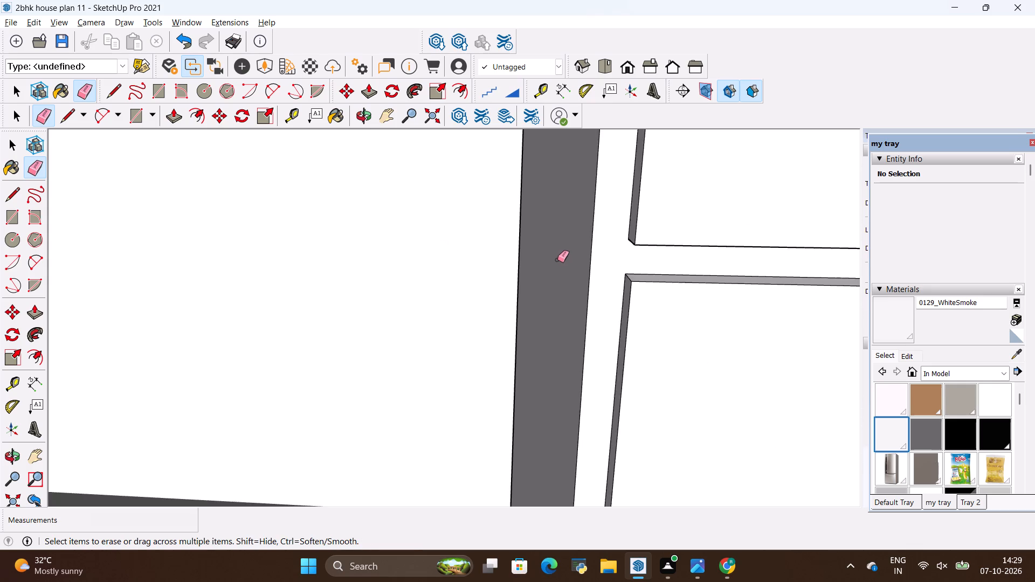
scroll(557, 260, "down", 20)
scroll(557, 260, "down", 10)
scroll(375, 241, "down", 7)
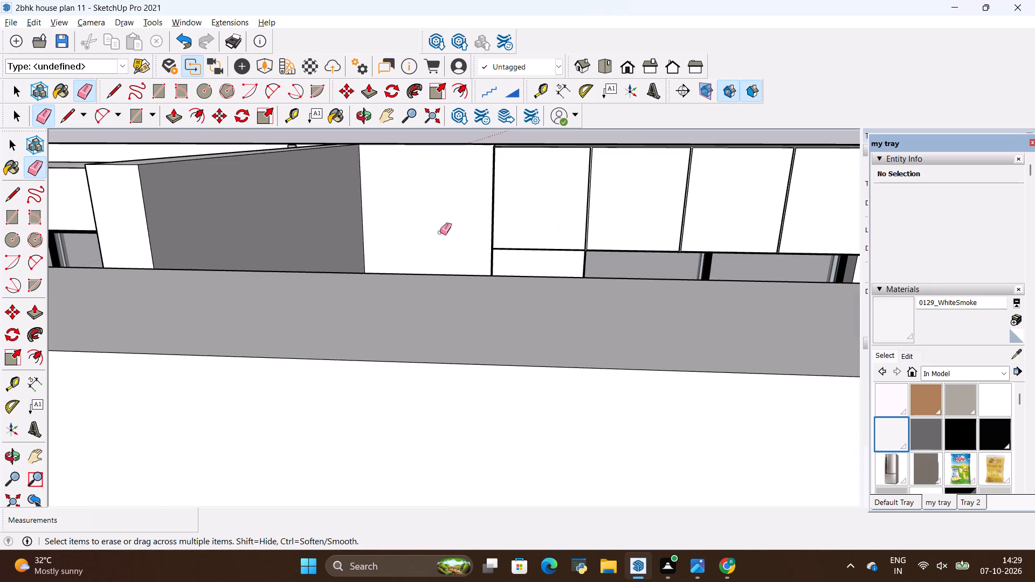
scroll(631, 147, "up", 5)
middle_click_drag(542, 227, 678, 327)
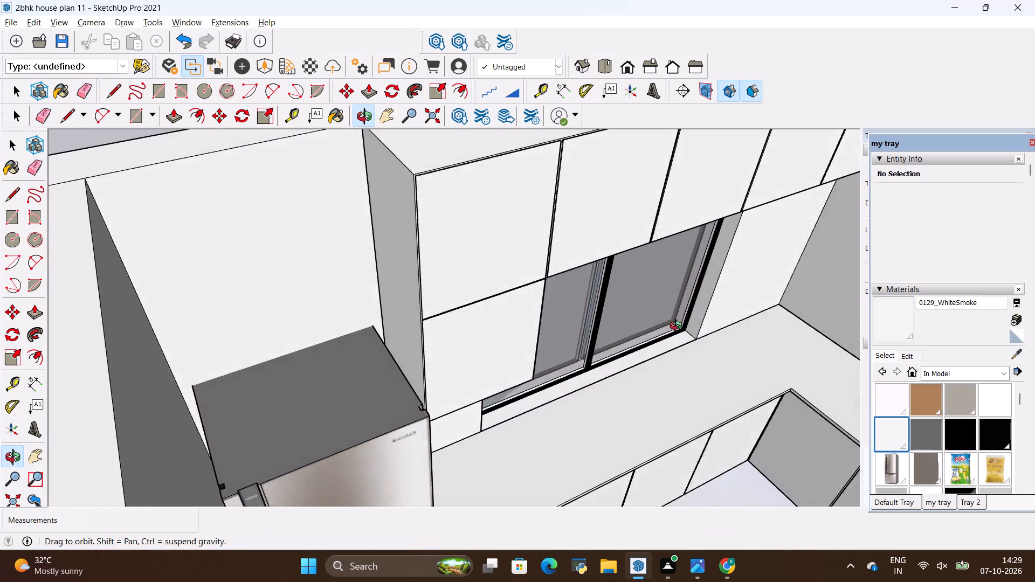
middle_click_drag(678, 327, 637, 261)
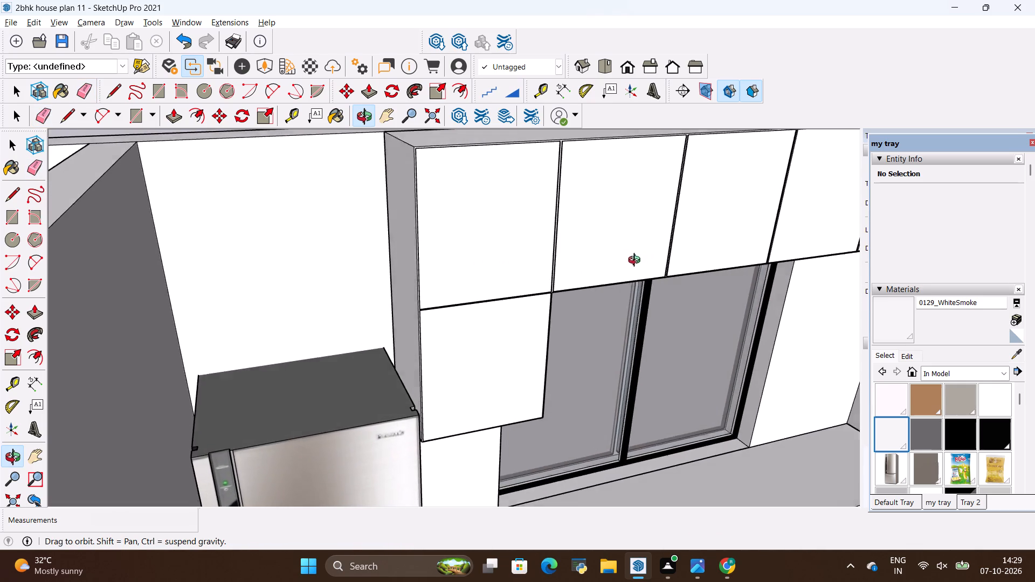
middle_click_drag(637, 261, 639, 258)
scroll(460, 274, "down", 13)
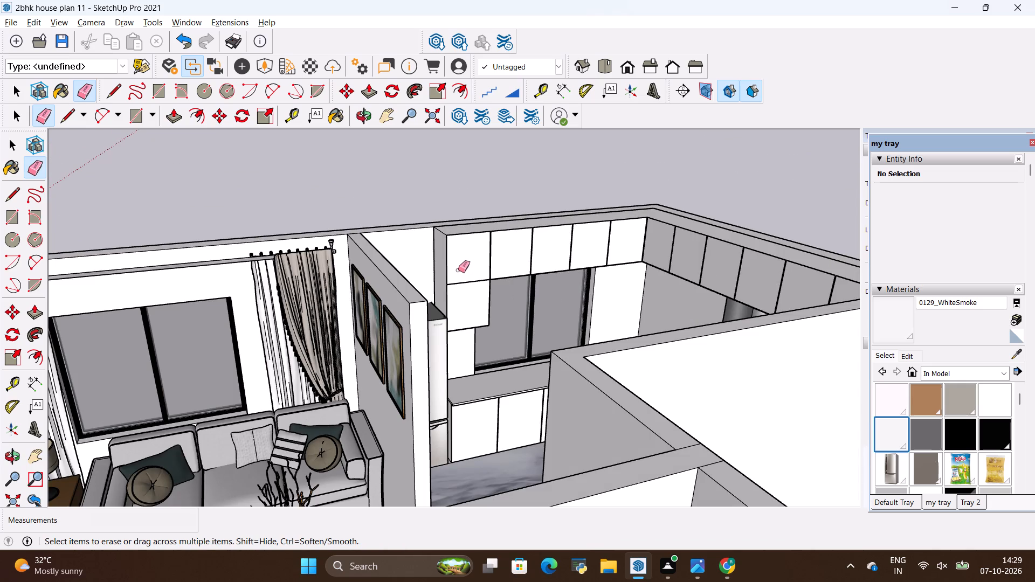
scroll(317, 151, "up", 2)
scroll(393, 191, "down", 3)
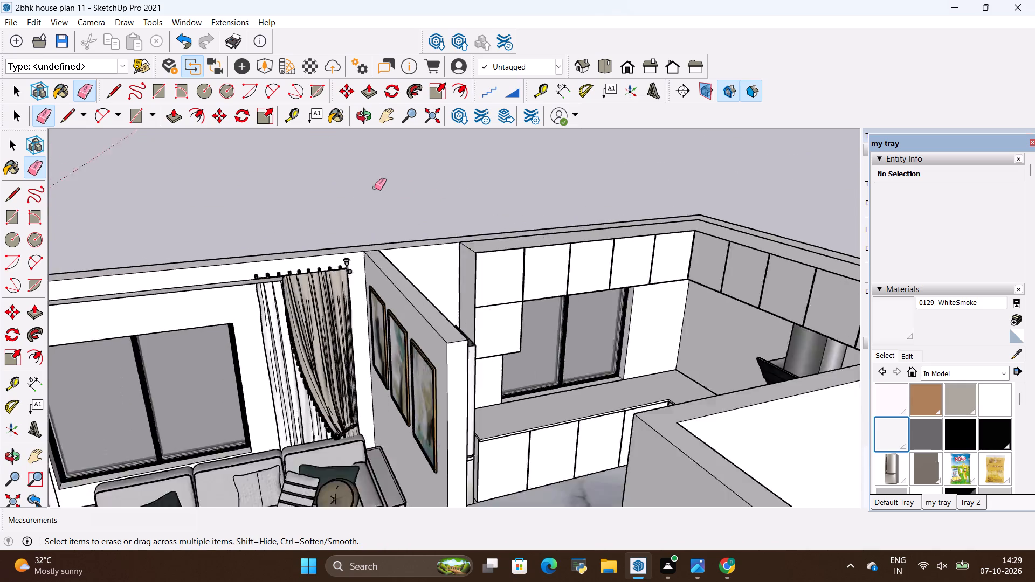
scroll(375, 188, "down", 2)
middle_click_drag(525, 245, 738, 270)
scroll(581, 232, "up", 8)
scroll(461, 228, "up", 6)
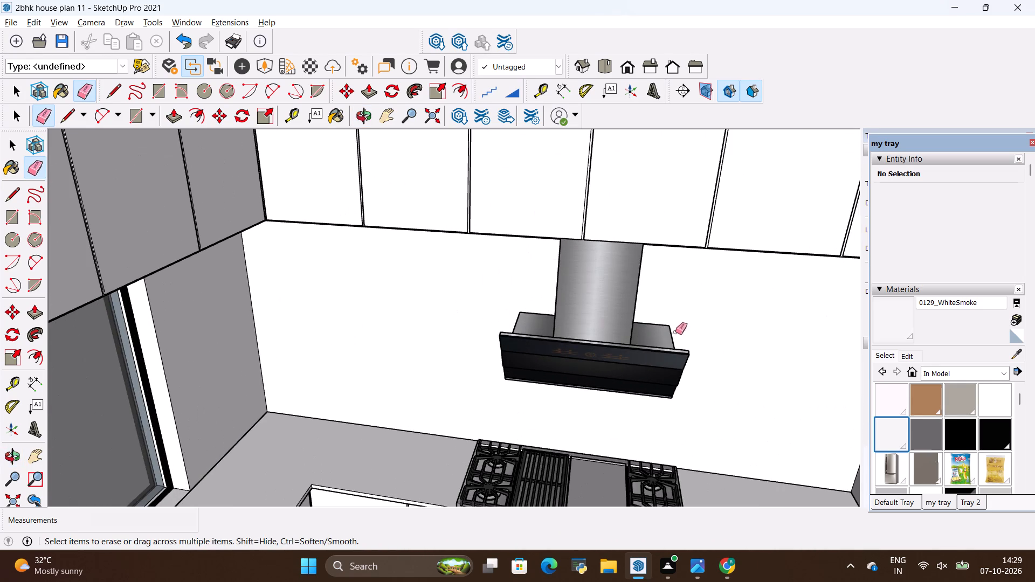
middle_click_drag(675, 331, 626, 331)
scroll(620, 314, "down", 5)
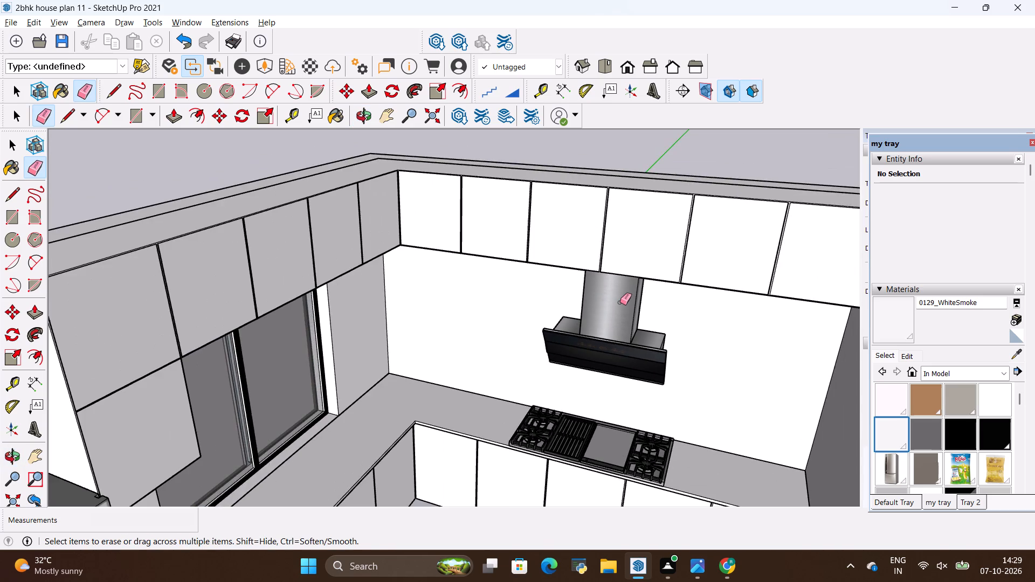
scroll(620, 302, "down", 6)
middle_click_drag(647, 324, 515, 356)
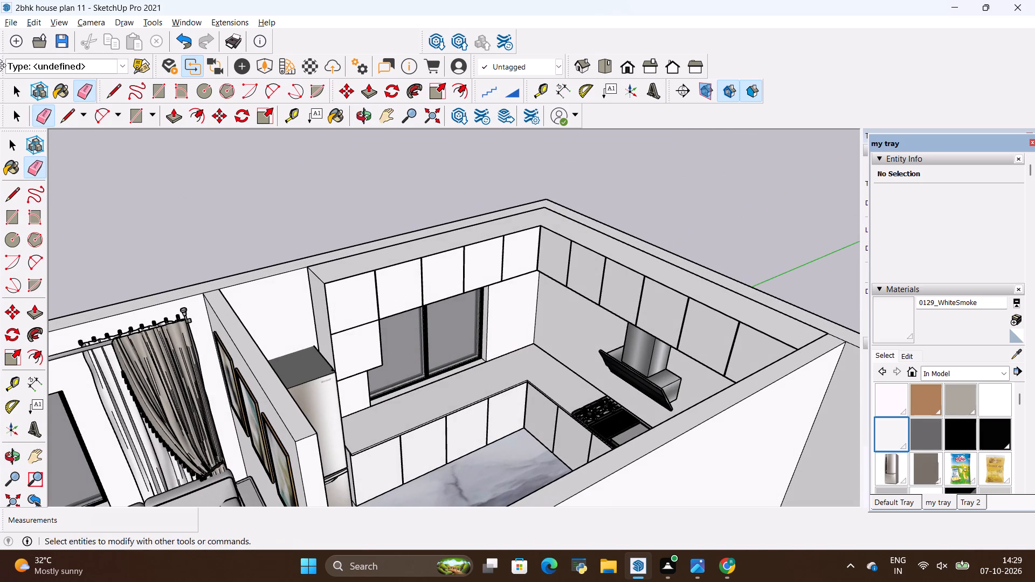
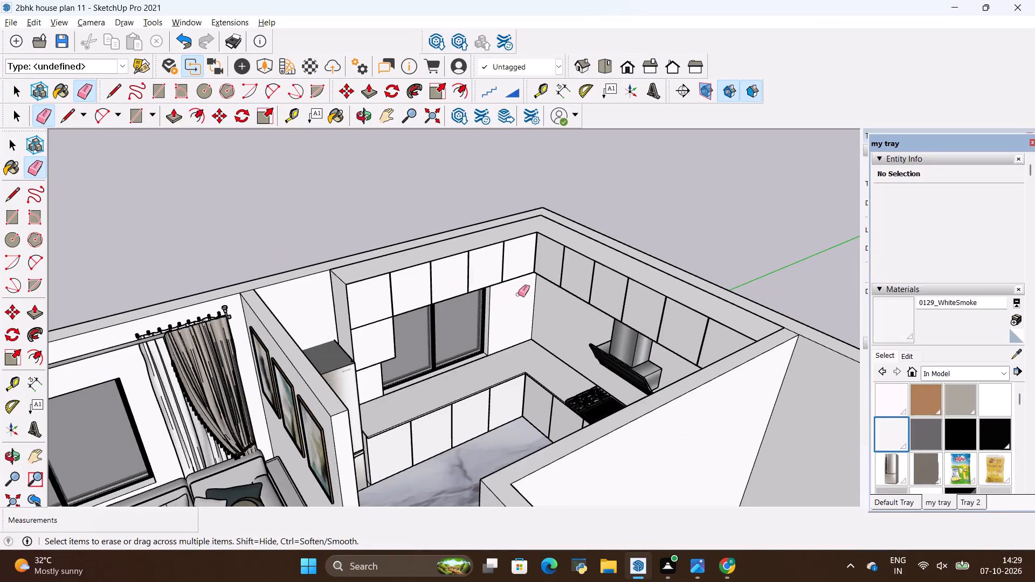
Open the Modern L-Shaped Kitchen Blueprint Render image from the Downloads folder and show it enlarged.
middle_click_drag(518, 295, 490, 341)
key("space")
scroll(463, 393, "up", 3)
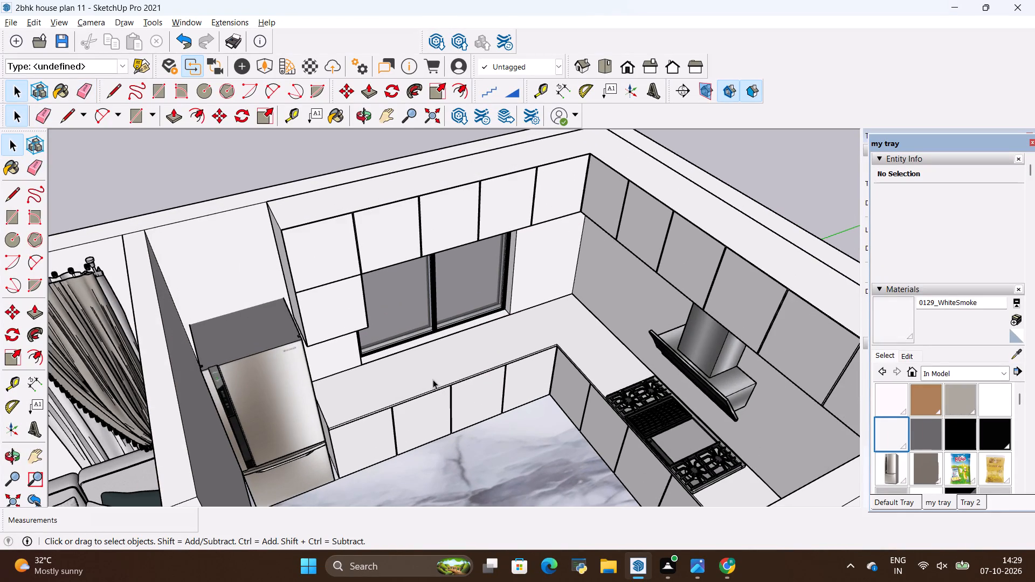
left_click(603, 571)
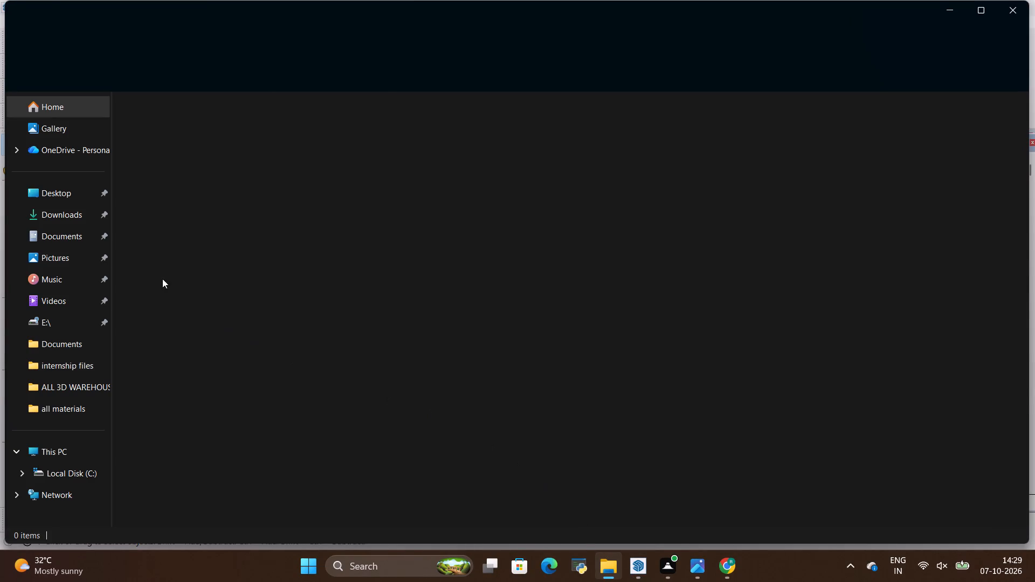
left_click(68, 214)
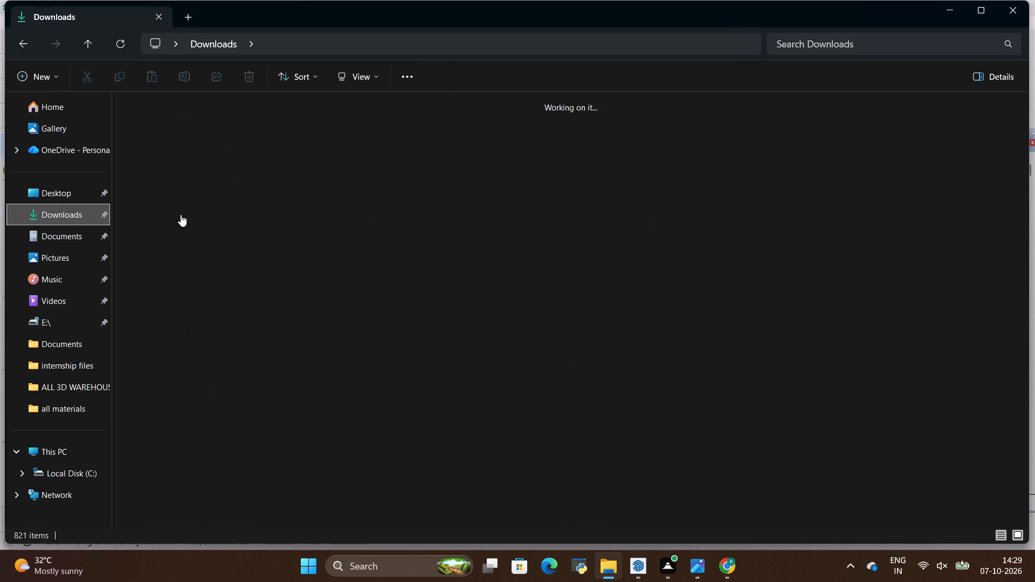
scroll(452, 231, "down", 3)
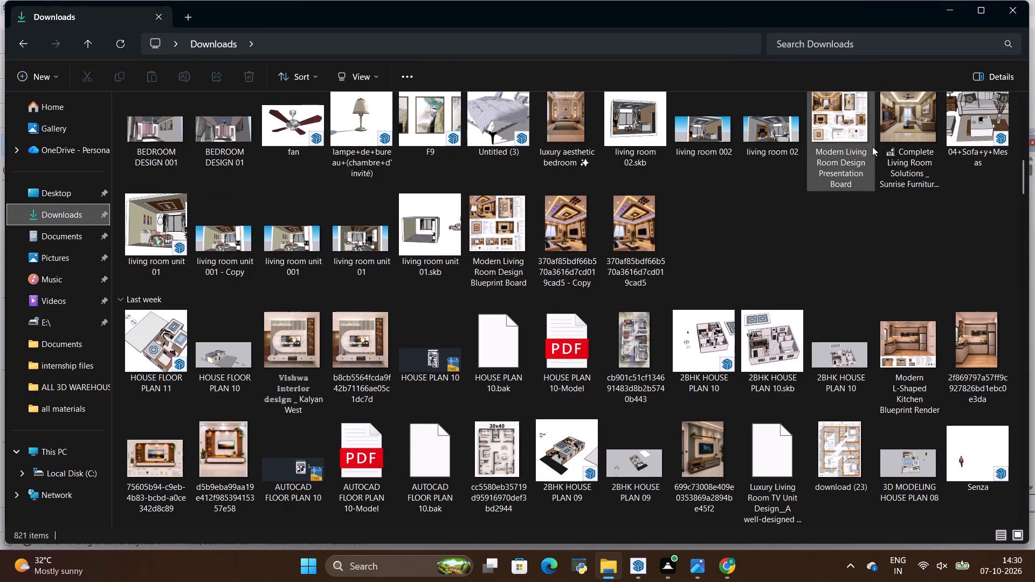
double_click(910, 362)
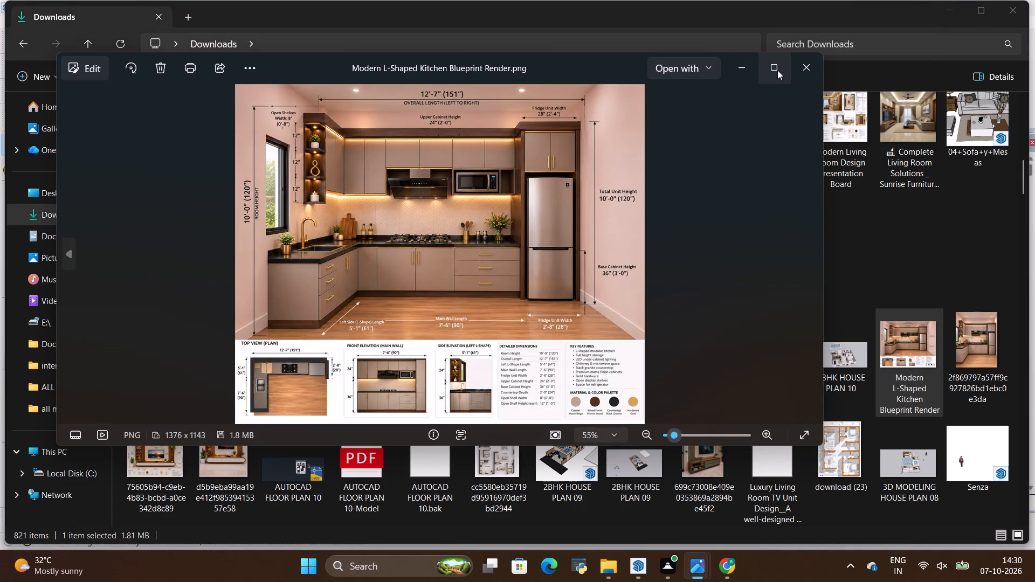
left_click(775, 68)
Examine the kitchen reference image's base cabinets, upper cabinets, fridge unit and material palette.
scroll(364, 166, "up", 3)
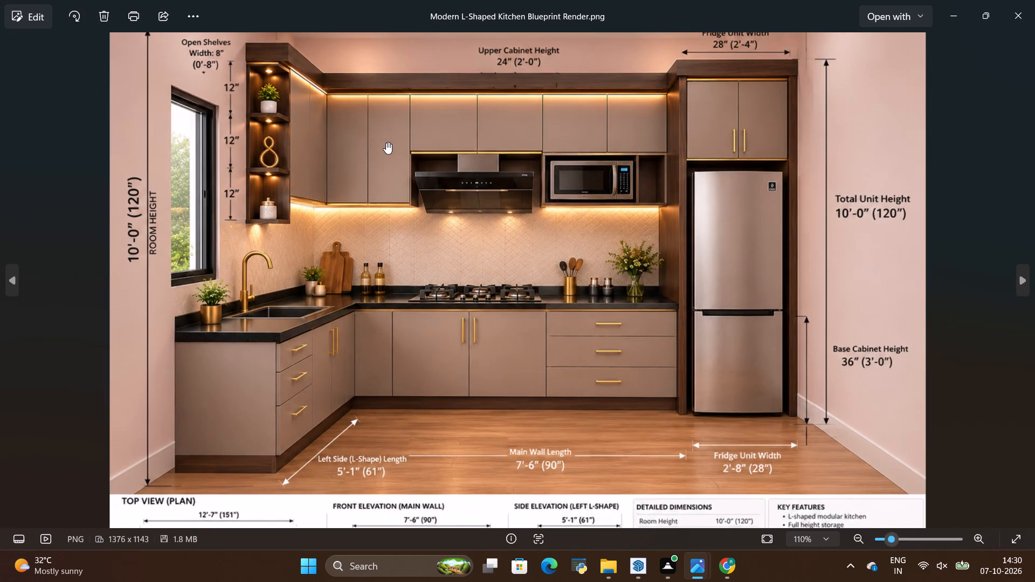
scroll(238, 432, "up", 10)
scroll(158, 397, "up", 4)
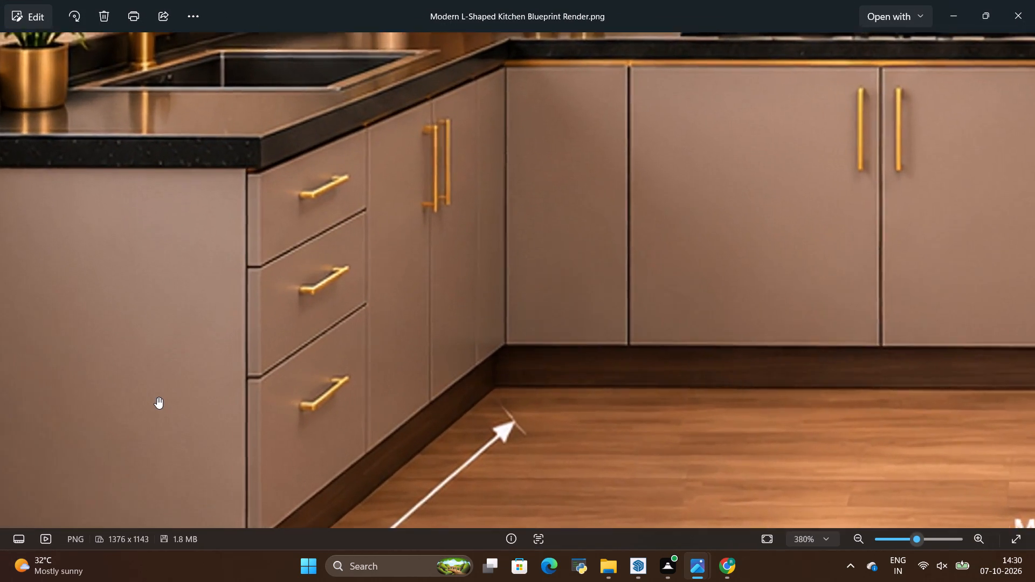
scroll(165, 388, "down", 18)
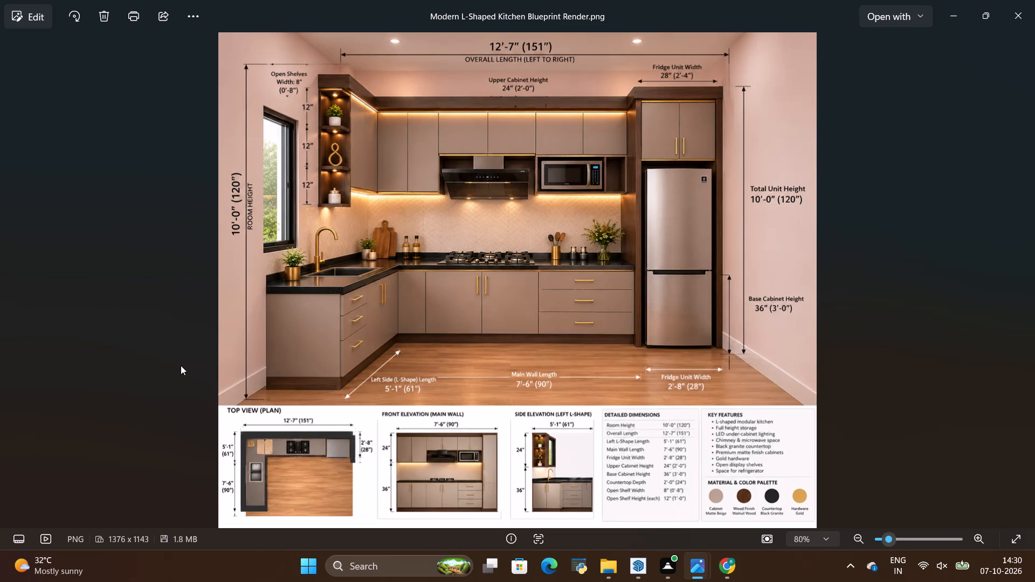
scroll(496, 74, "up", 7)
scroll(598, 82, "up", 3)
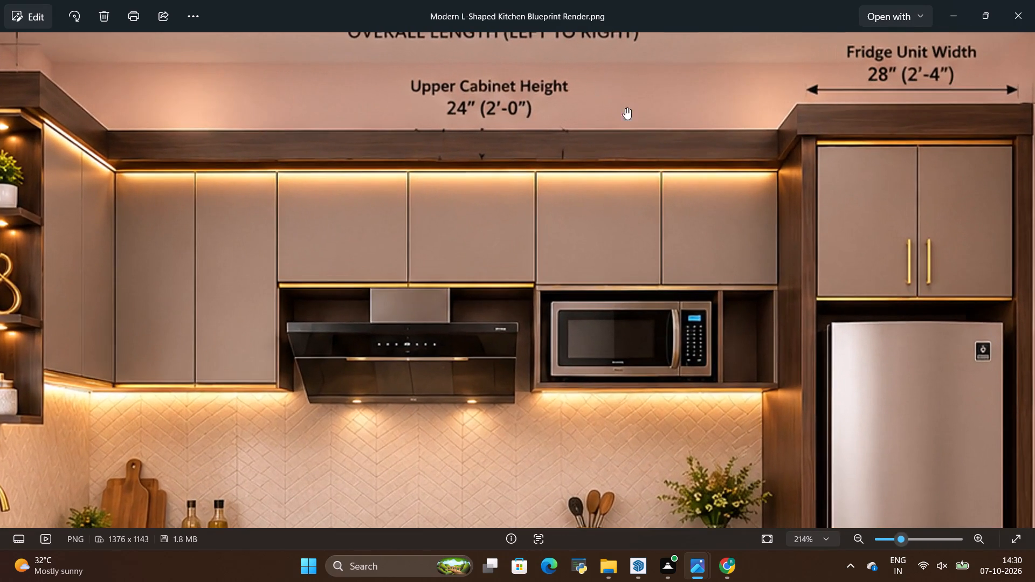
scroll(628, 131, "down", 9)
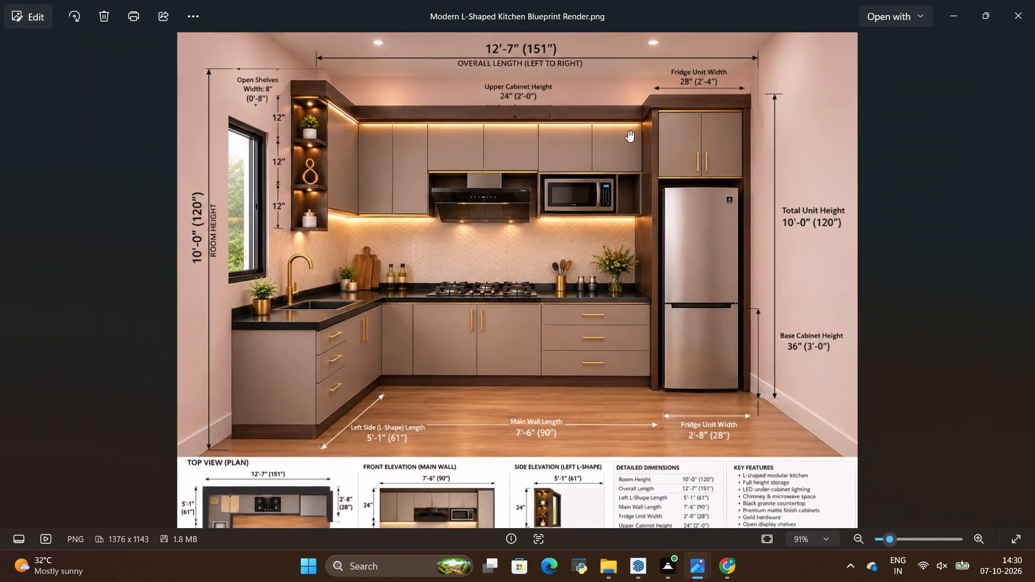
scroll(628, 130, "down", 5)
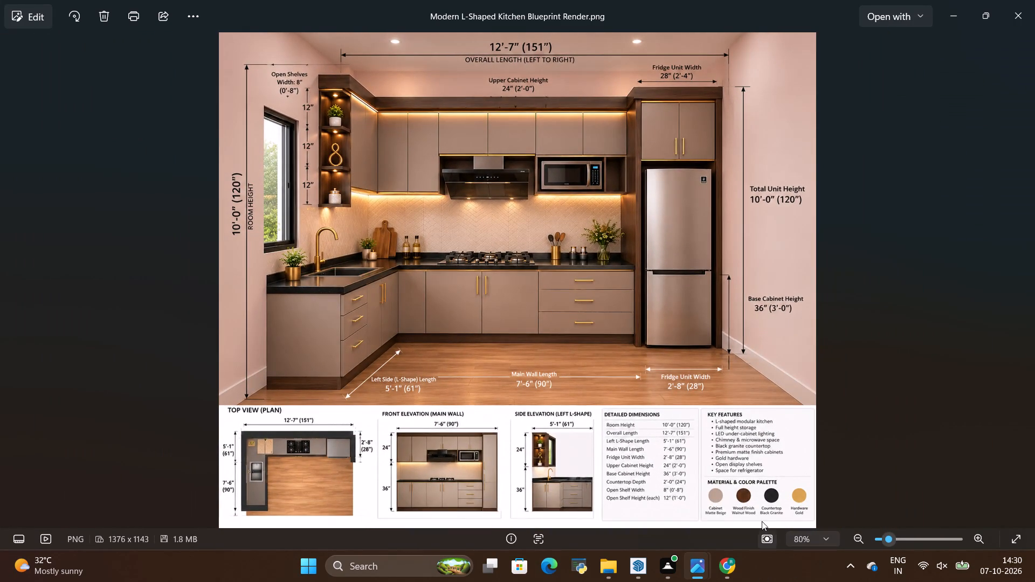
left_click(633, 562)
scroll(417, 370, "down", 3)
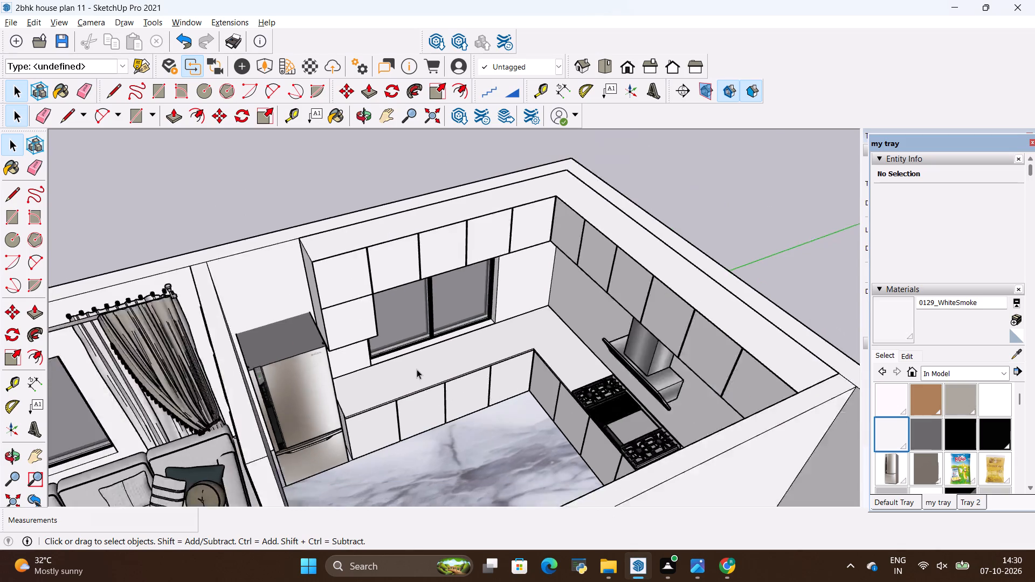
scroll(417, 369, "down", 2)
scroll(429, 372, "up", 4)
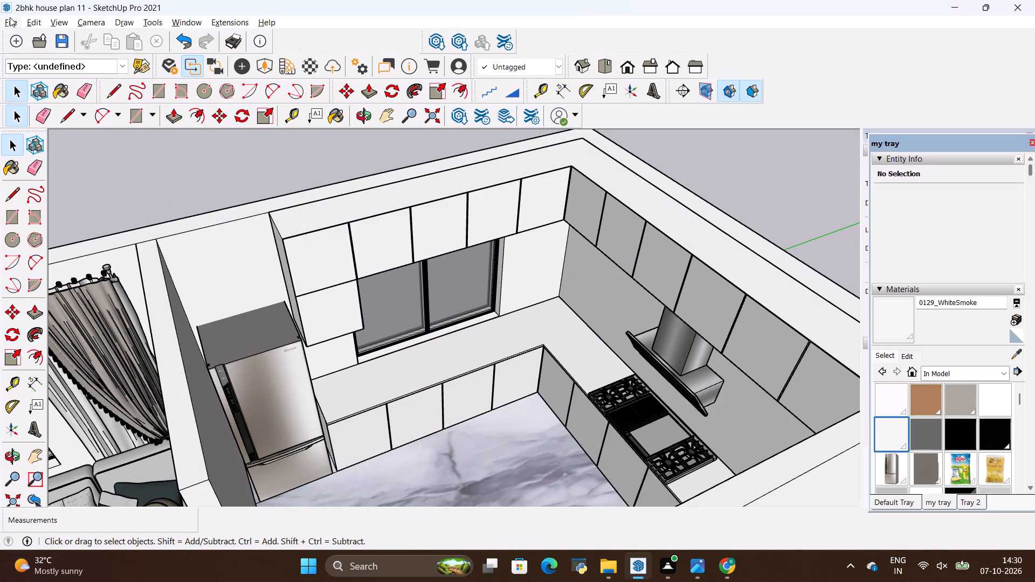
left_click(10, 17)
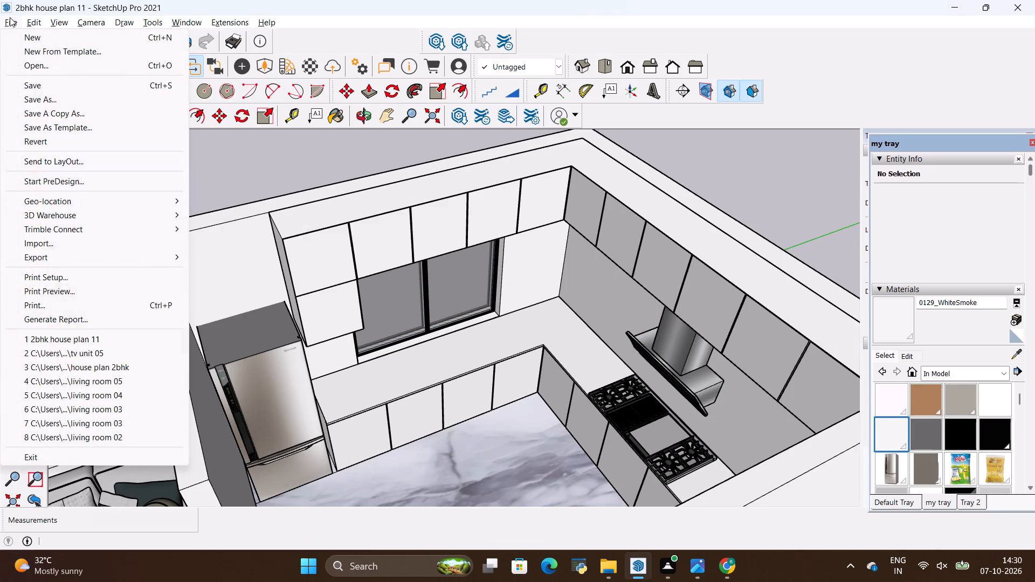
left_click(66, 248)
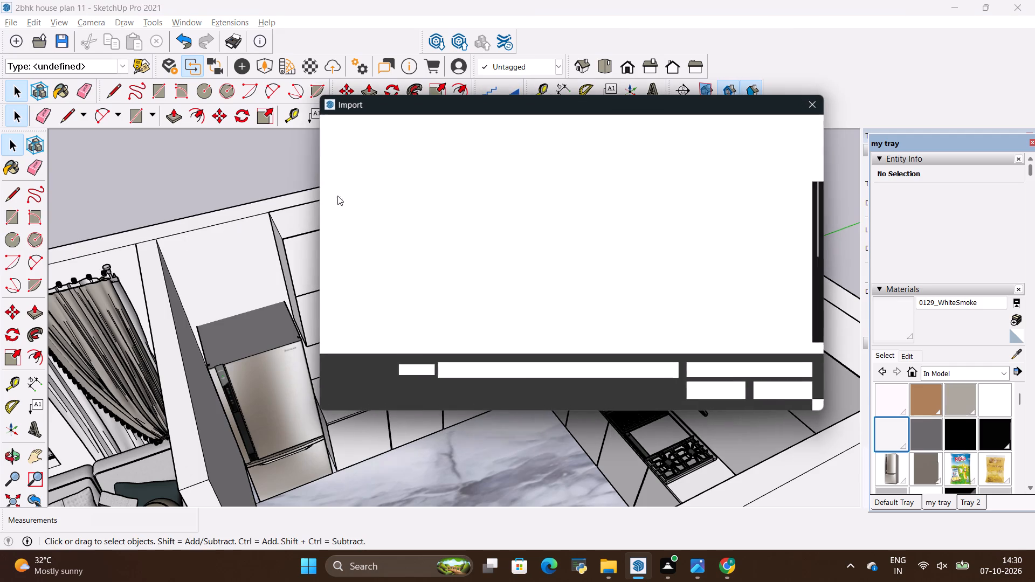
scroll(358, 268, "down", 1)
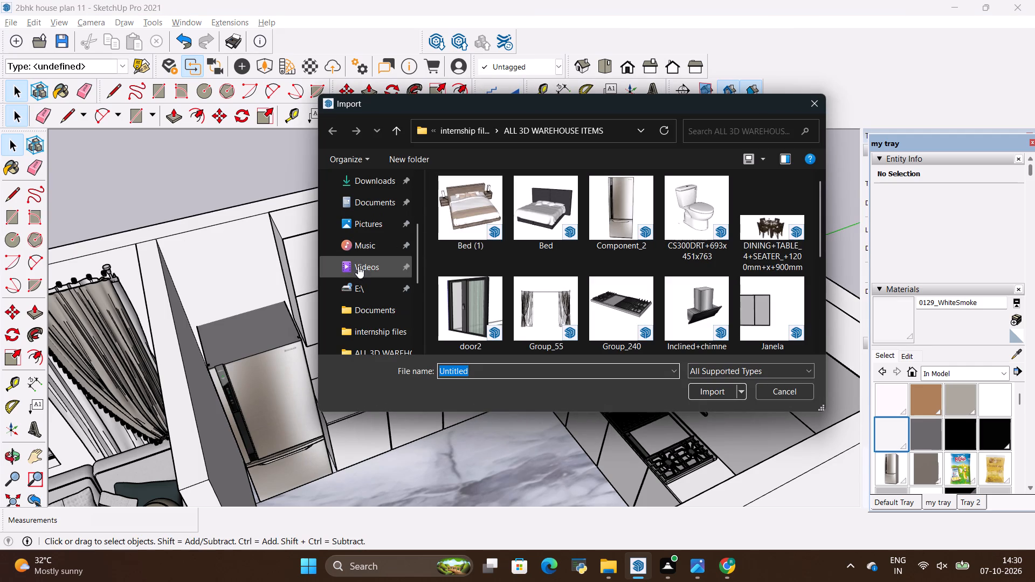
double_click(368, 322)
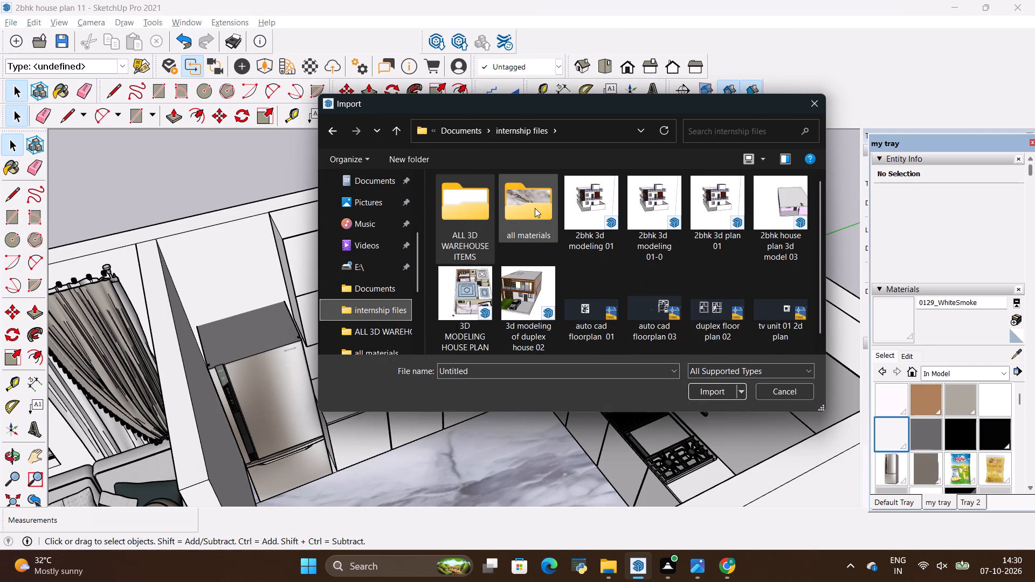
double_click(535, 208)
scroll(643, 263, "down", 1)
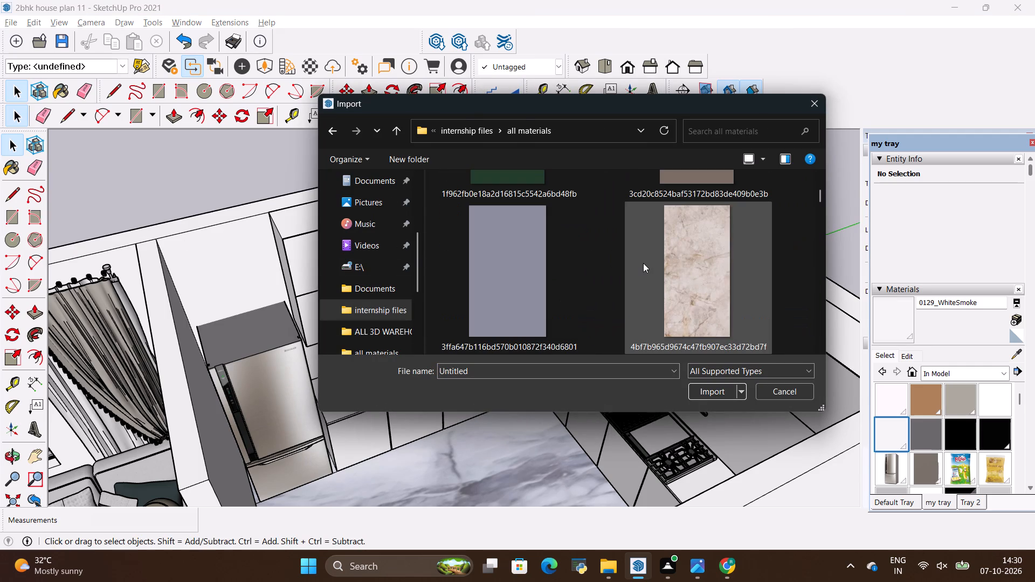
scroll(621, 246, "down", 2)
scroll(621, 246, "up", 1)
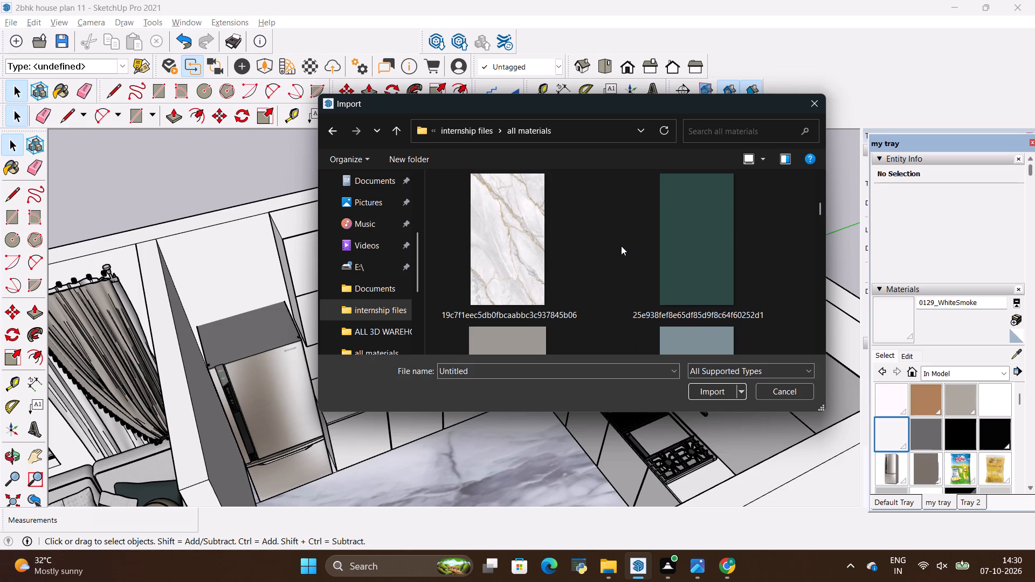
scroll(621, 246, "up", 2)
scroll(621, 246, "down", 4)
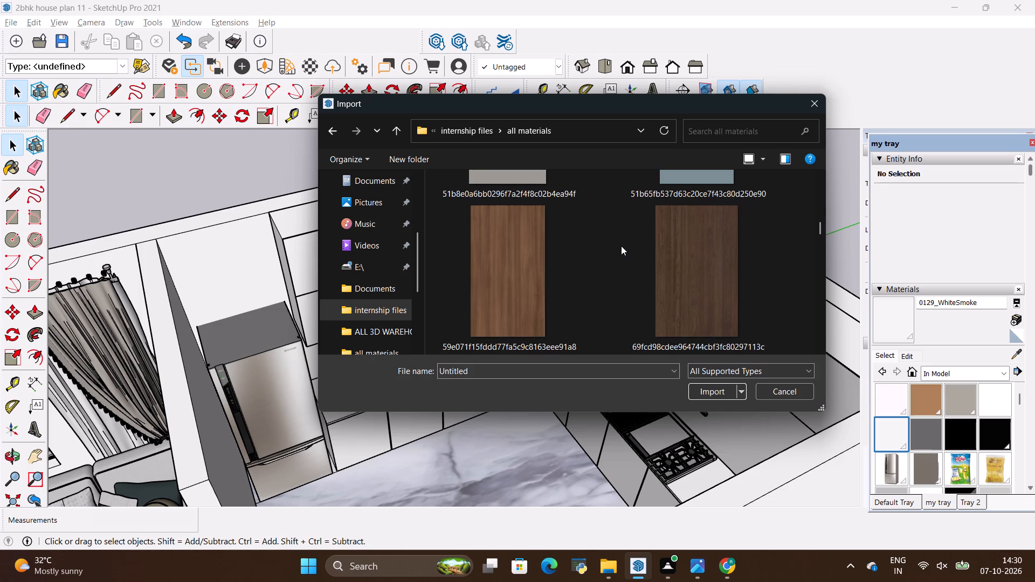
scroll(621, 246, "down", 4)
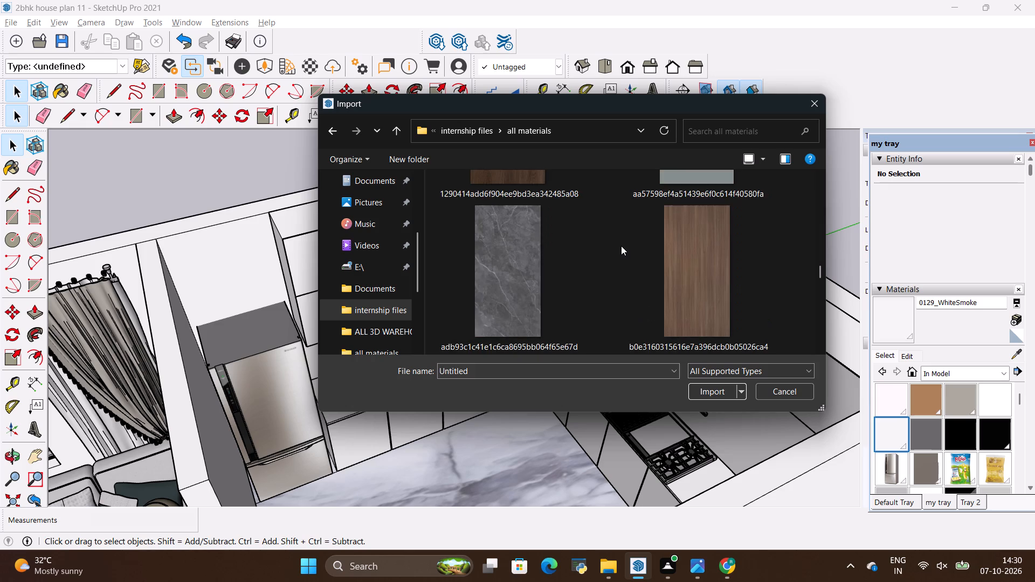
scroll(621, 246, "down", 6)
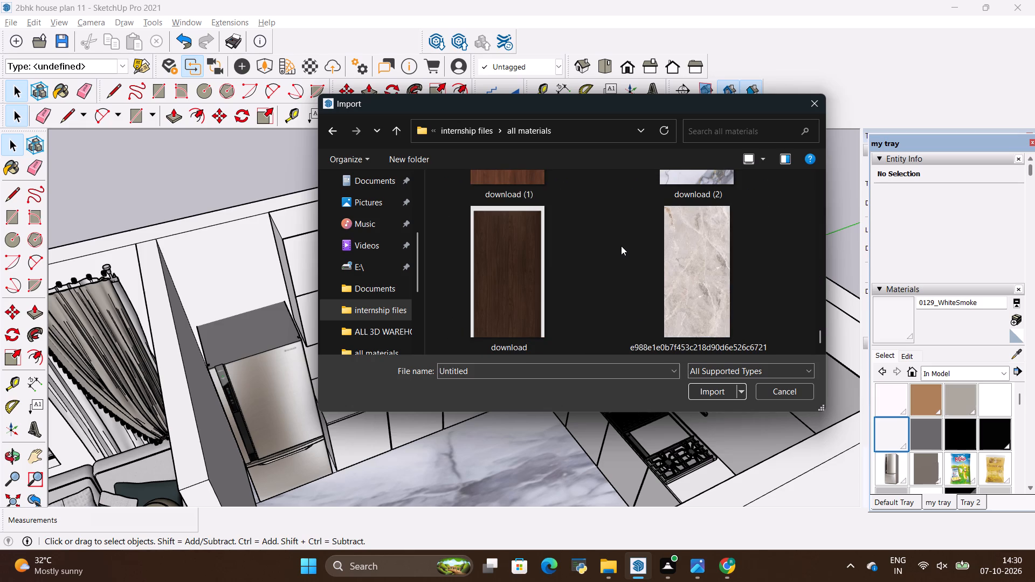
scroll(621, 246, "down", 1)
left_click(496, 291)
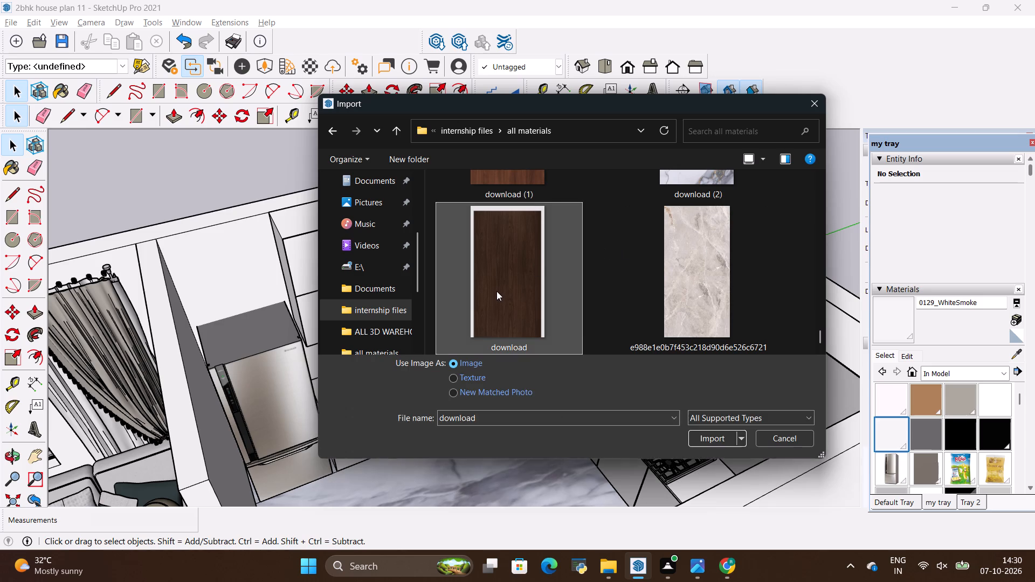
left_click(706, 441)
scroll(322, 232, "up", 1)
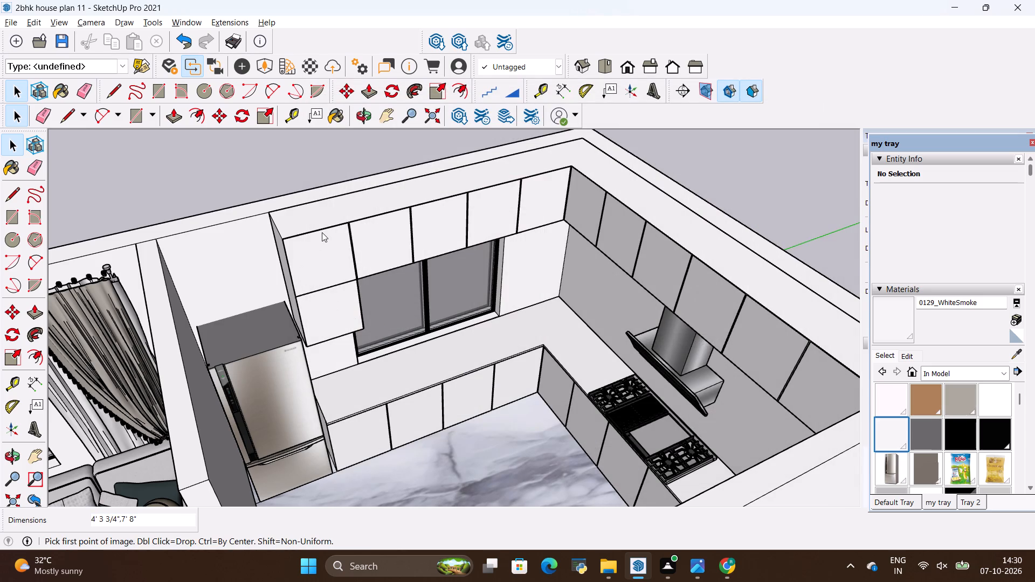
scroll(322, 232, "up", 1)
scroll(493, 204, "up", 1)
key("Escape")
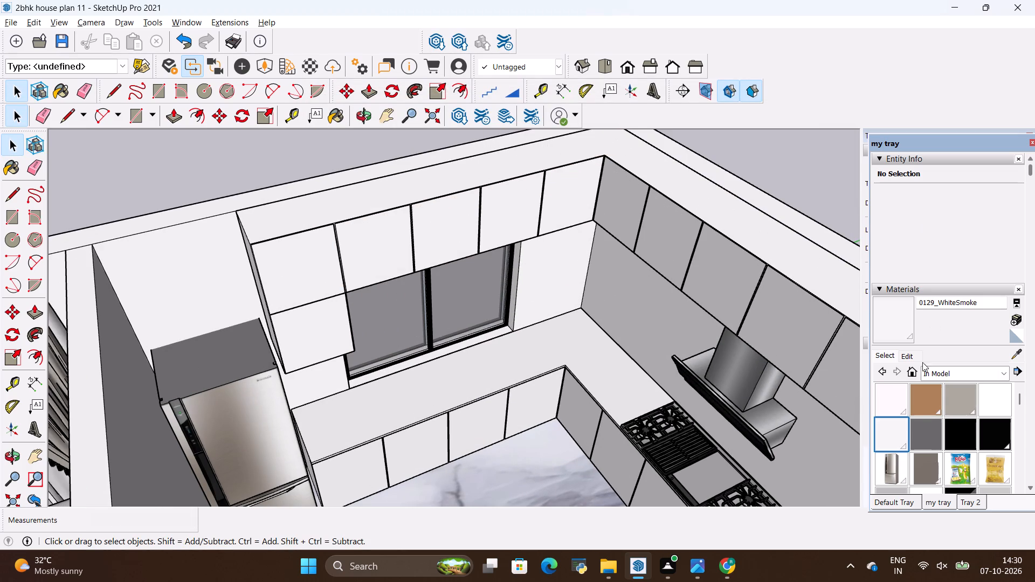
Create a new material in the kitchen model using the dark wood image download.png from the all materials folder as its texture.
left_click(1017, 326)
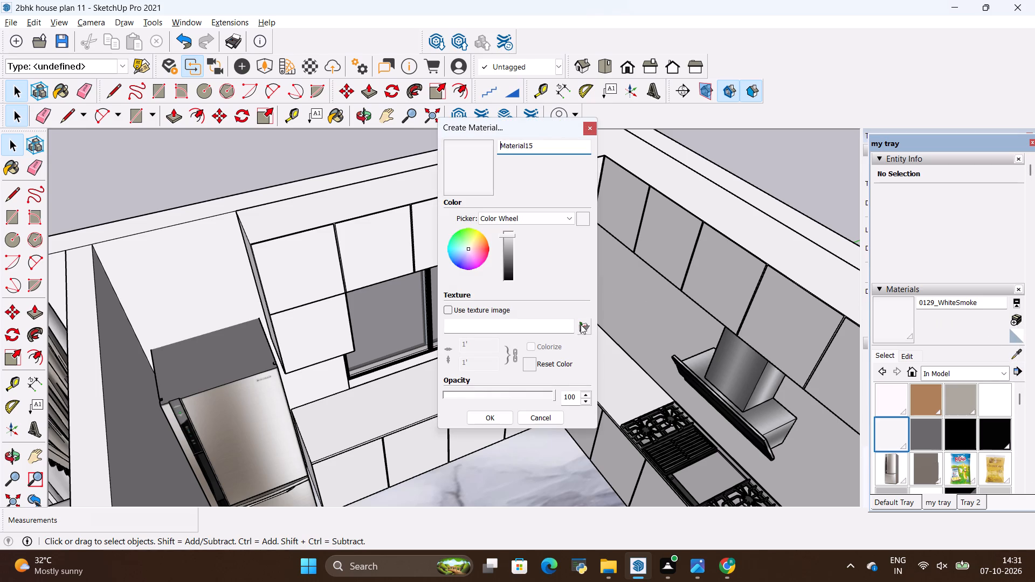
left_click(581, 324)
scroll(473, 241, "down", 8)
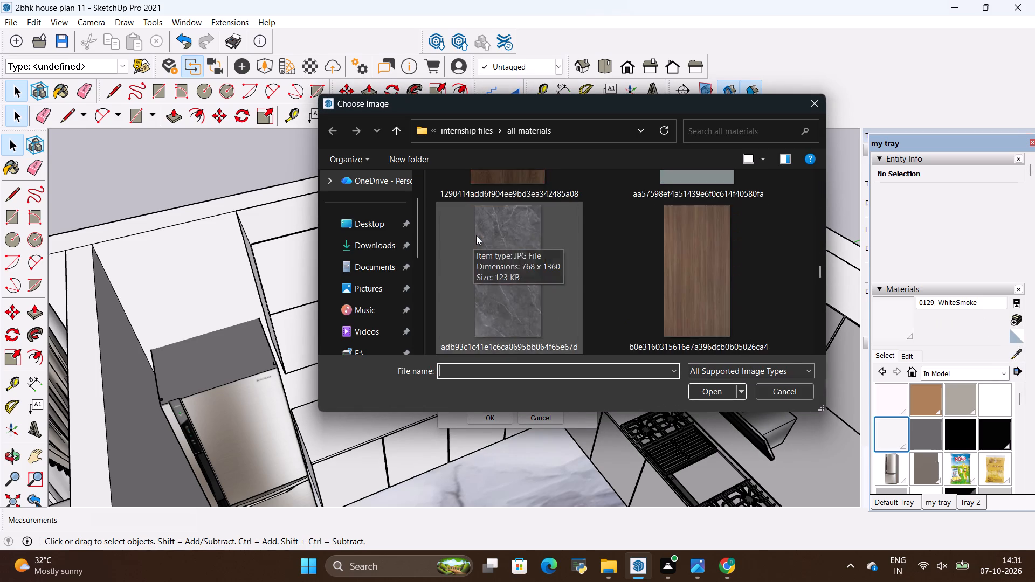
scroll(476, 235, "down", 13)
left_click(506, 265)
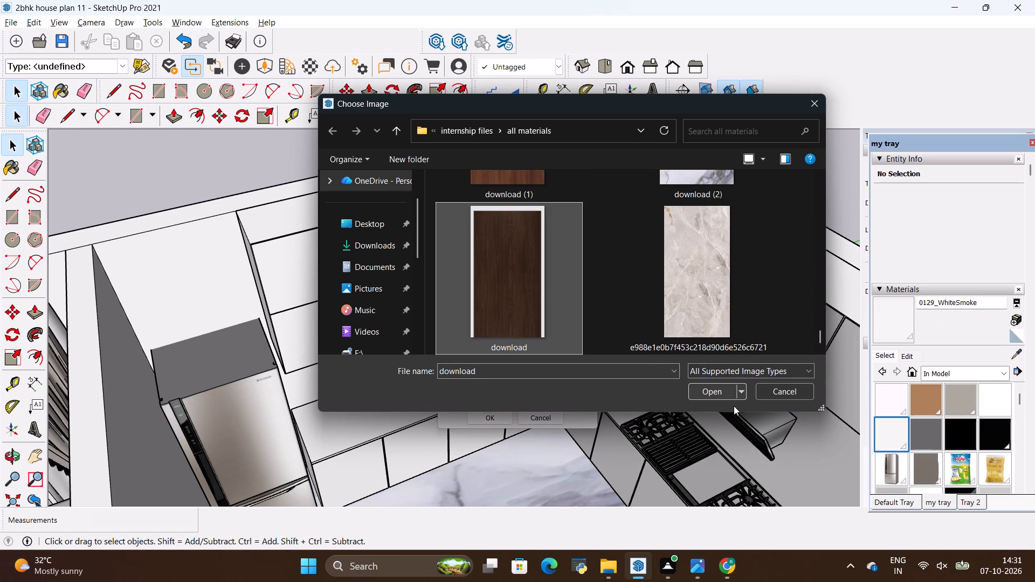
left_click(727, 393)
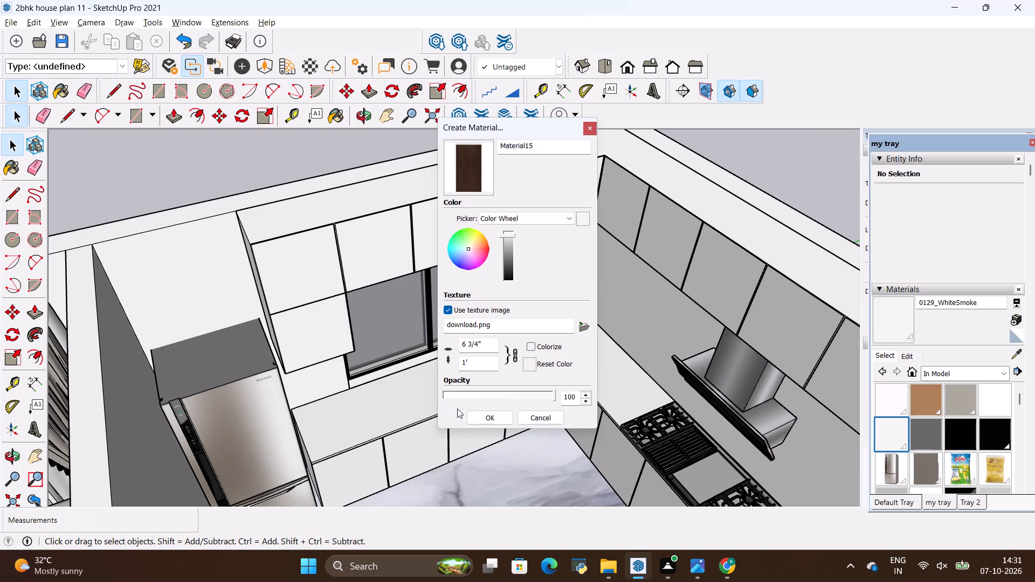
left_click(474, 413)
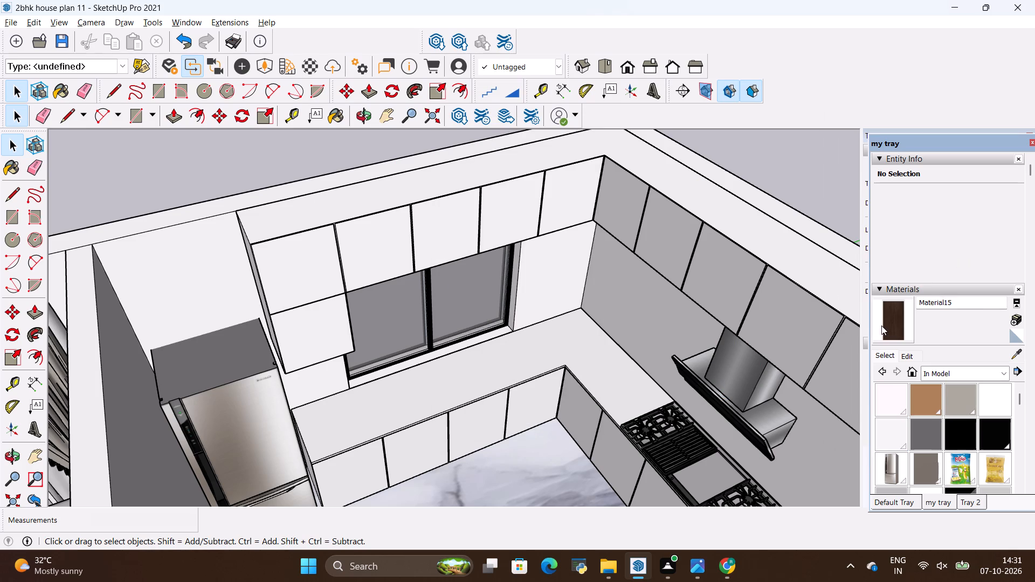
Check the reference image, then paint the top upper-cabinet door nearest the fridge with the new dark wood material.
left_click(881, 325)
key("alt+Tab")
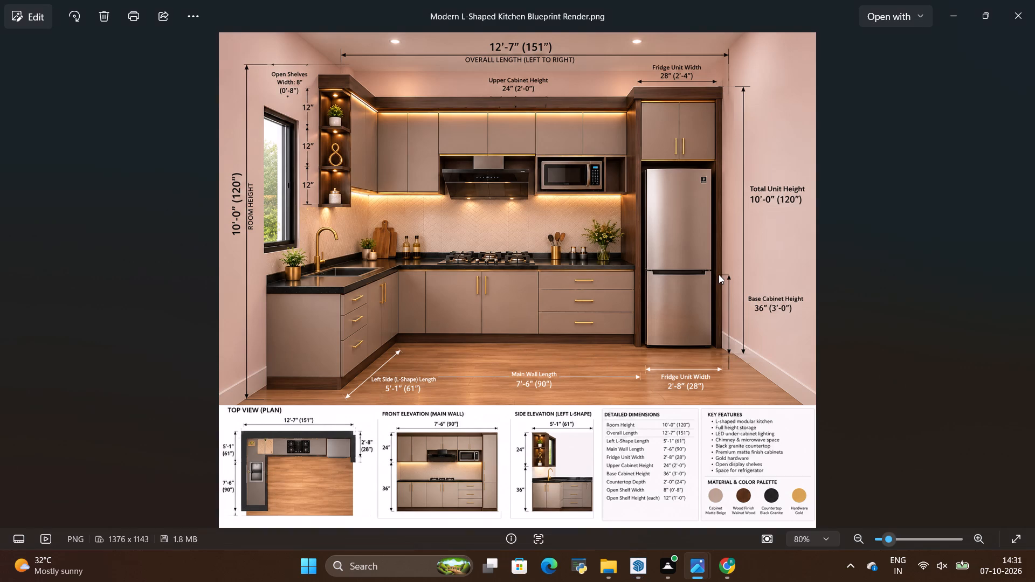
key("alt+Tab")
scroll(492, 264, "down", 5)
scroll(426, 210, "up", 3)
key("alt+Tab")
key("alt+Tab")
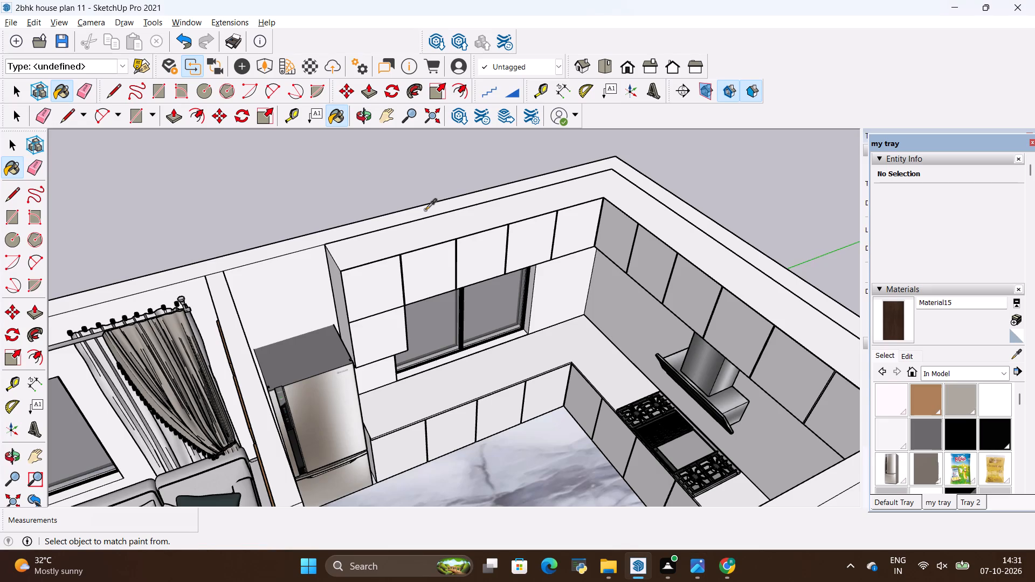
scroll(425, 210, "down", 2)
scroll(393, 288, "up", 4)
left_click(392, 281)
scroll(437, 267, "up", 4)
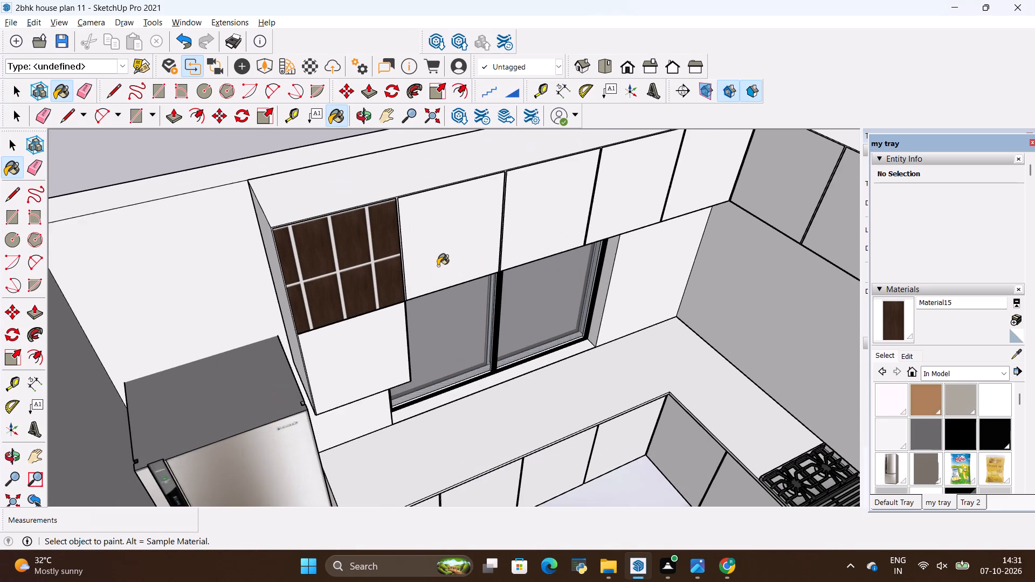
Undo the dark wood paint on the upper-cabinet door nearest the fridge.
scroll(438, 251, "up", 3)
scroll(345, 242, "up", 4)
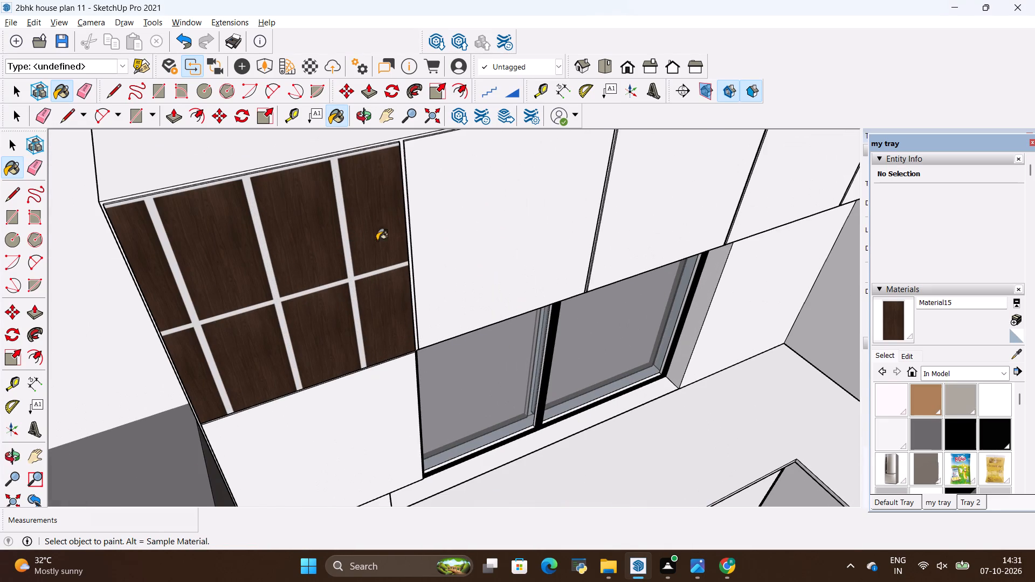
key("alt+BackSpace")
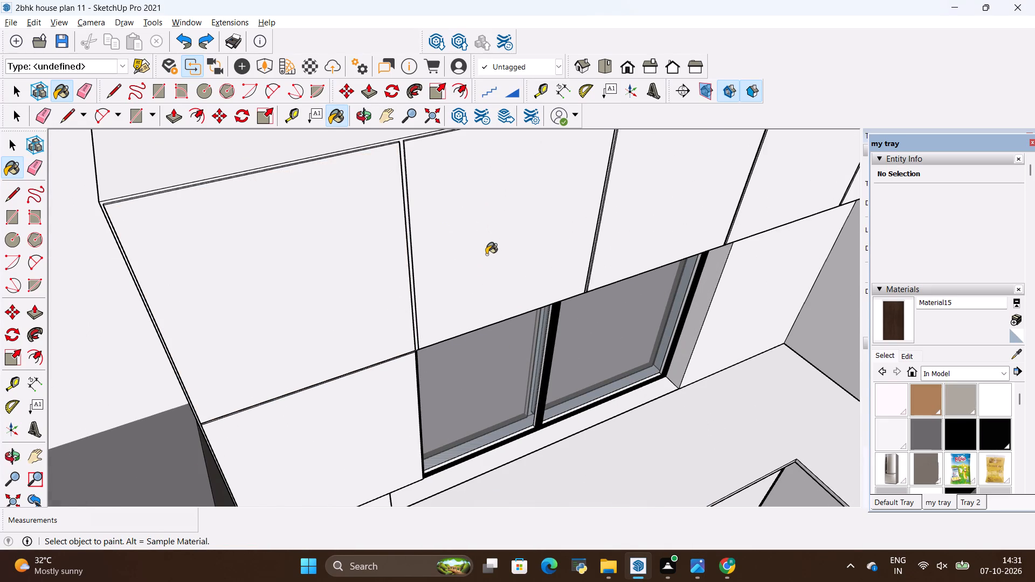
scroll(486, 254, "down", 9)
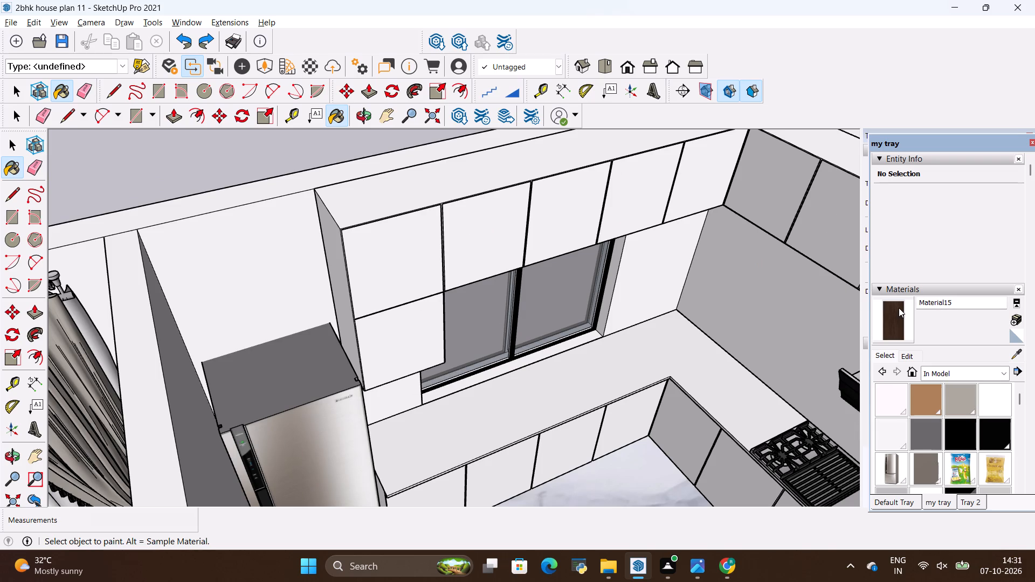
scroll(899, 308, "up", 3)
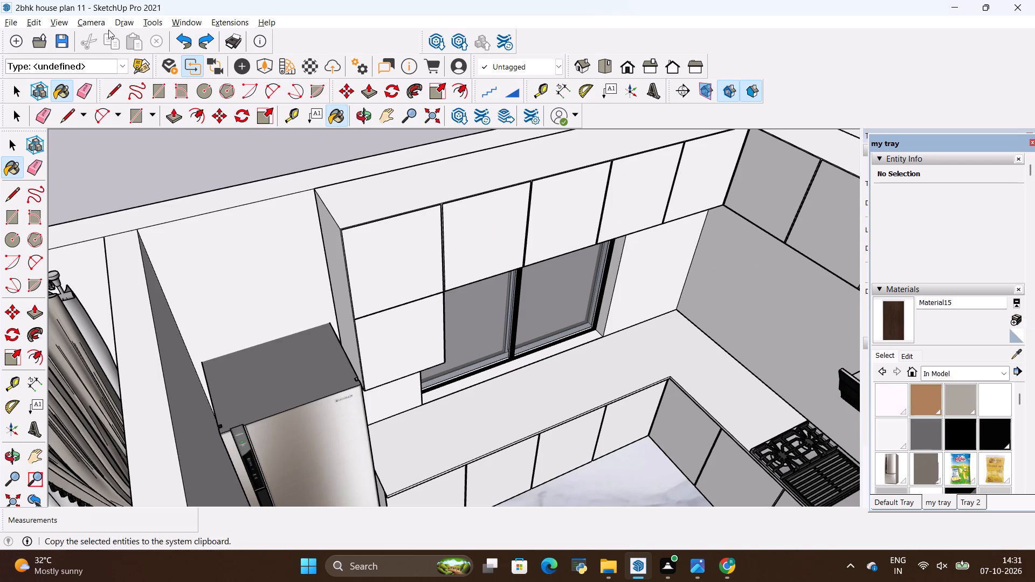
Create a new material using the grey-beige image 51b8e0a6bb0296f7a2f4f8c02b4ea94f.jpg from the all materials folder as its texture.
left_click(1018, 325)
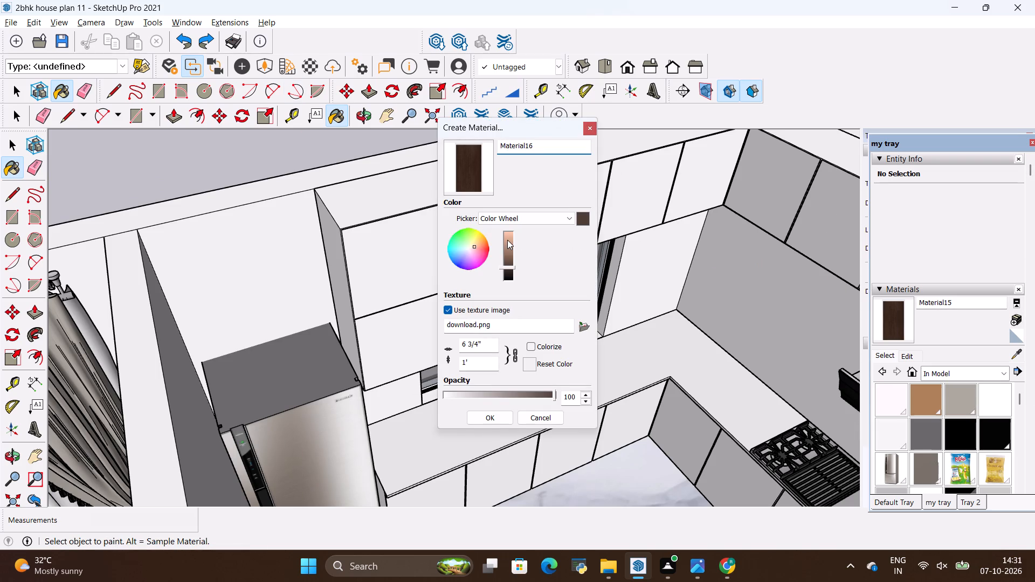
left_click(584, 328)
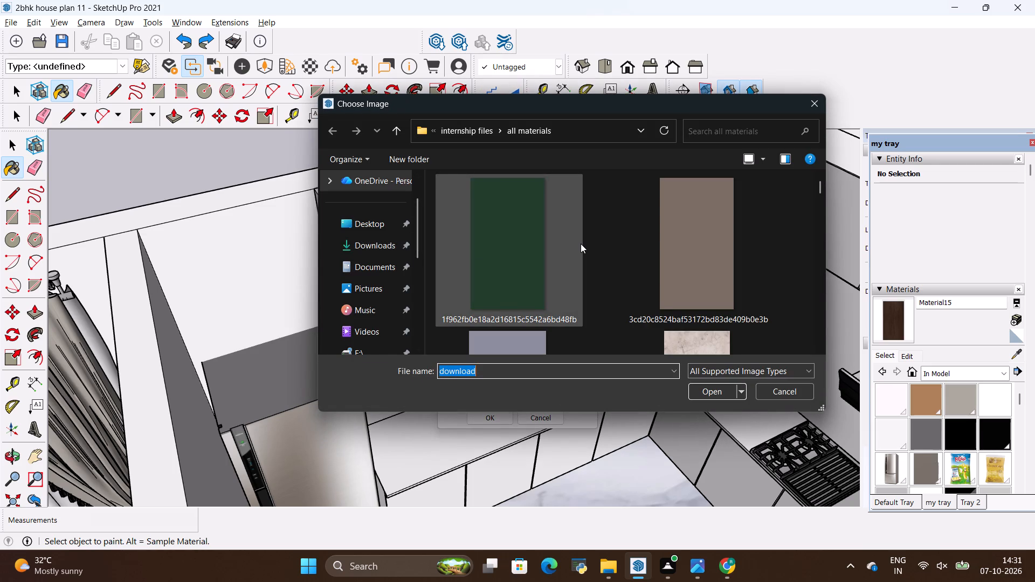
scroll(581, 244, "down", 1)
scroll(583, 243, "up", 3)
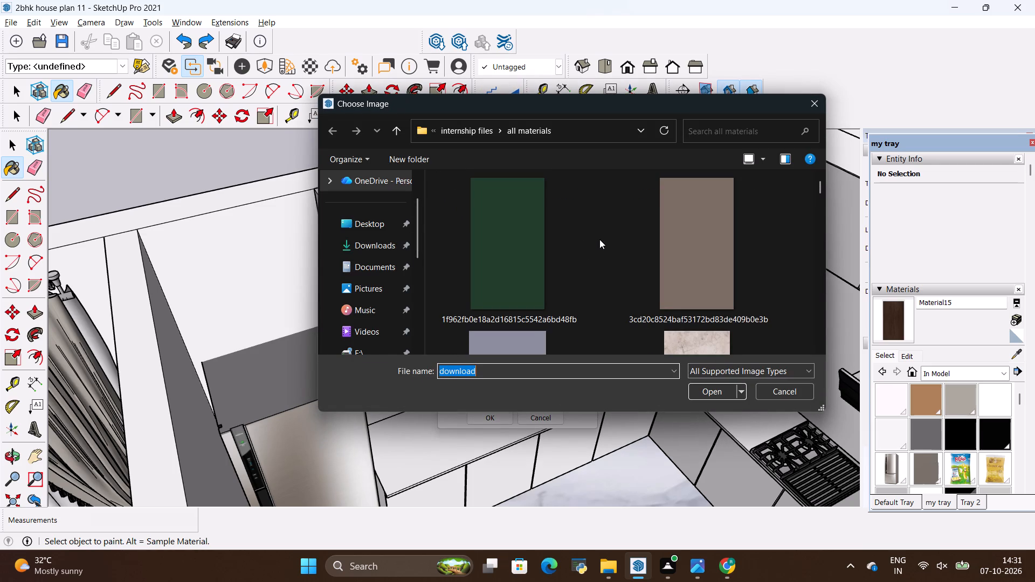
scroll(599, 239, "down", 4)
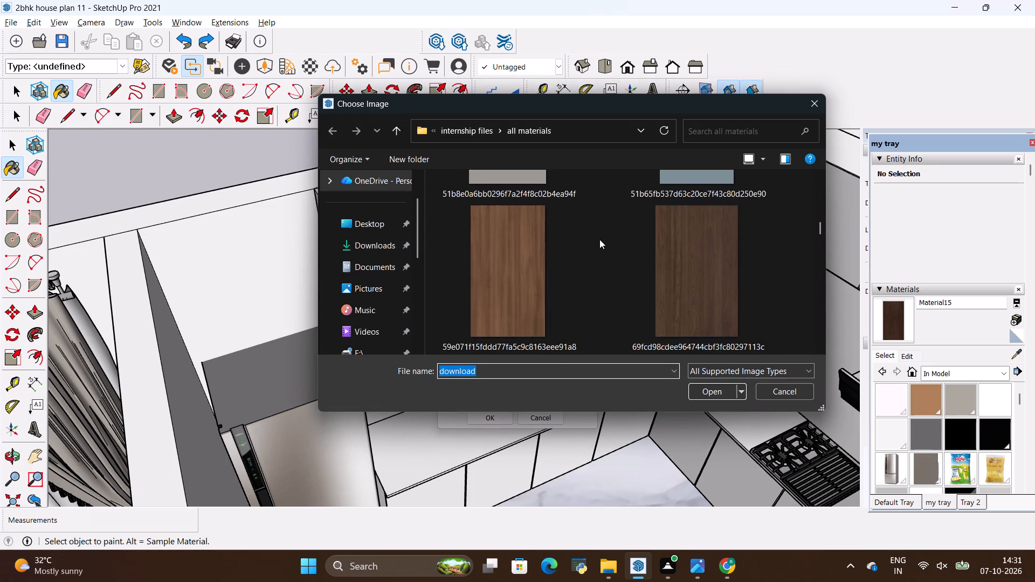
scroll(599, 239, "up", 1)
left_click(520, 237)
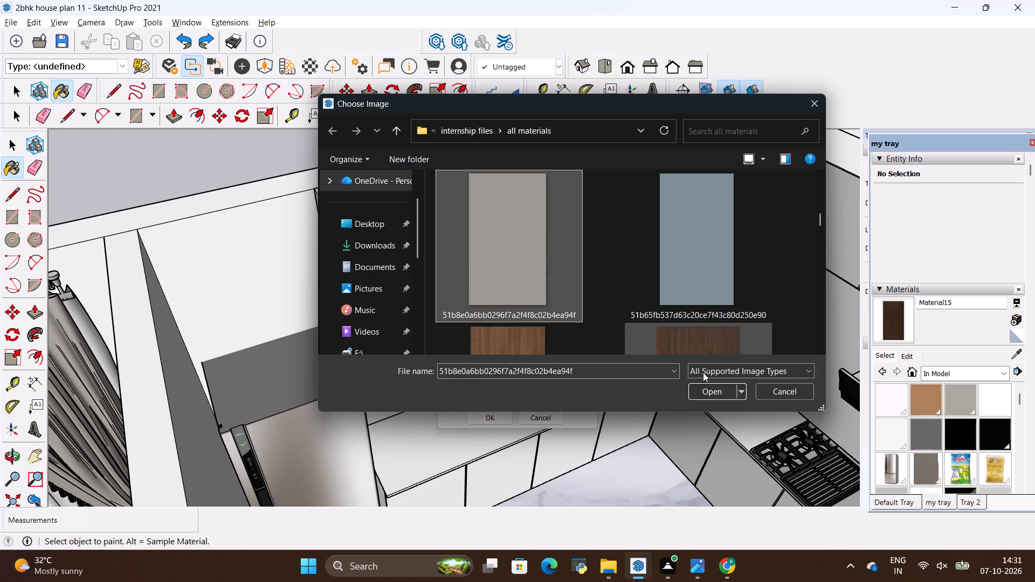
left_click(714, 389)
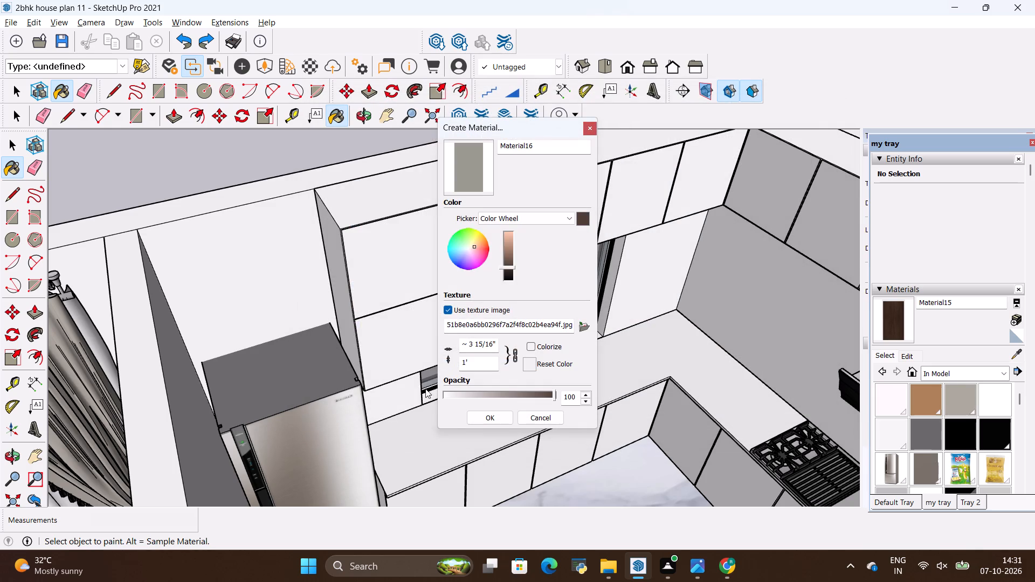
left_click(476, 416)
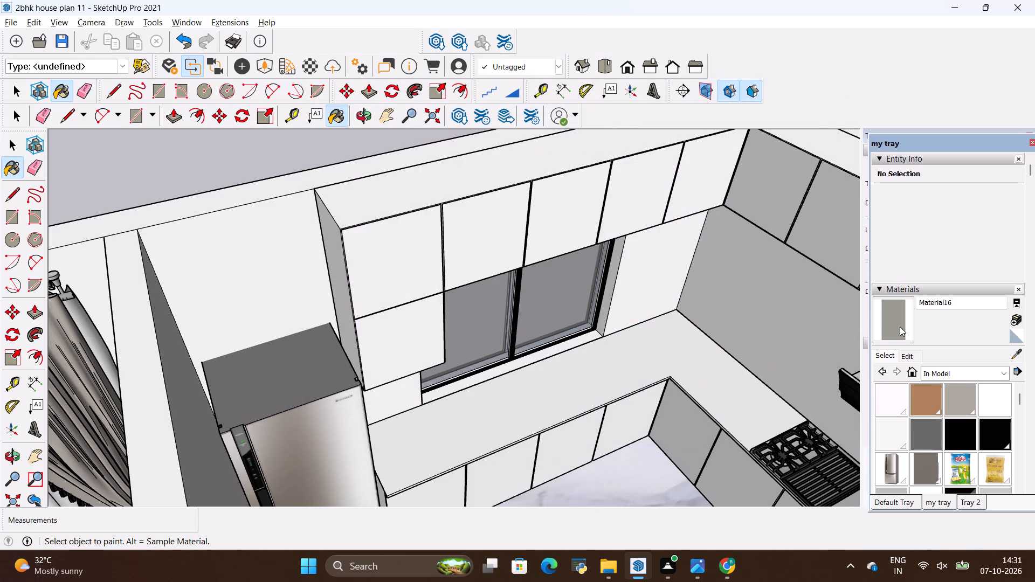
Paint the five top upper-cabinet doors along the window wall with the new grey-beige material.
left_click(896, 326)
scroll(296, 345, "down", 2)
left_click(363, 282)
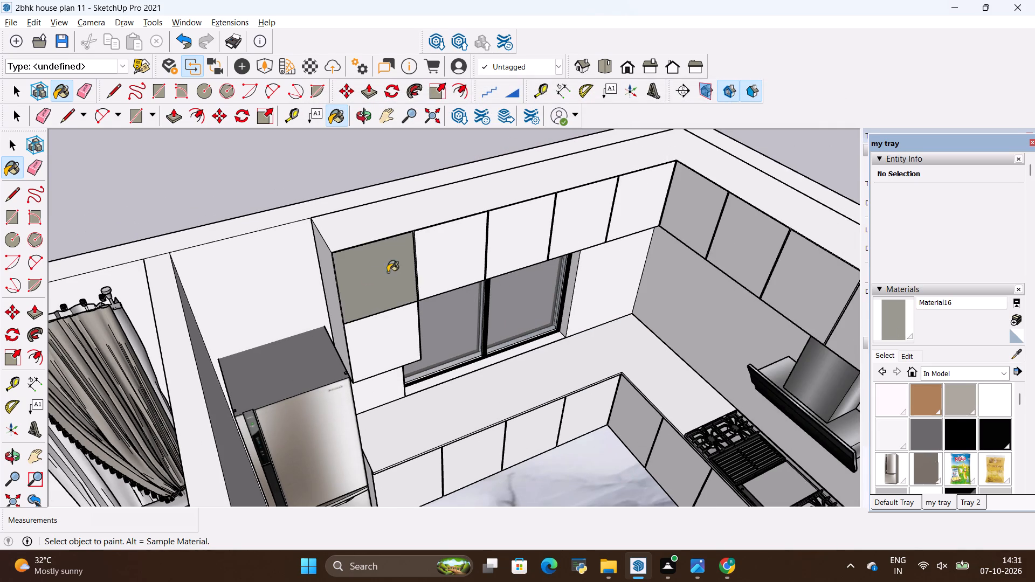
scroll(423, 262, "up", 3)
left_click(472, 262)
left_click(530, 256)
left_click(603, 235)
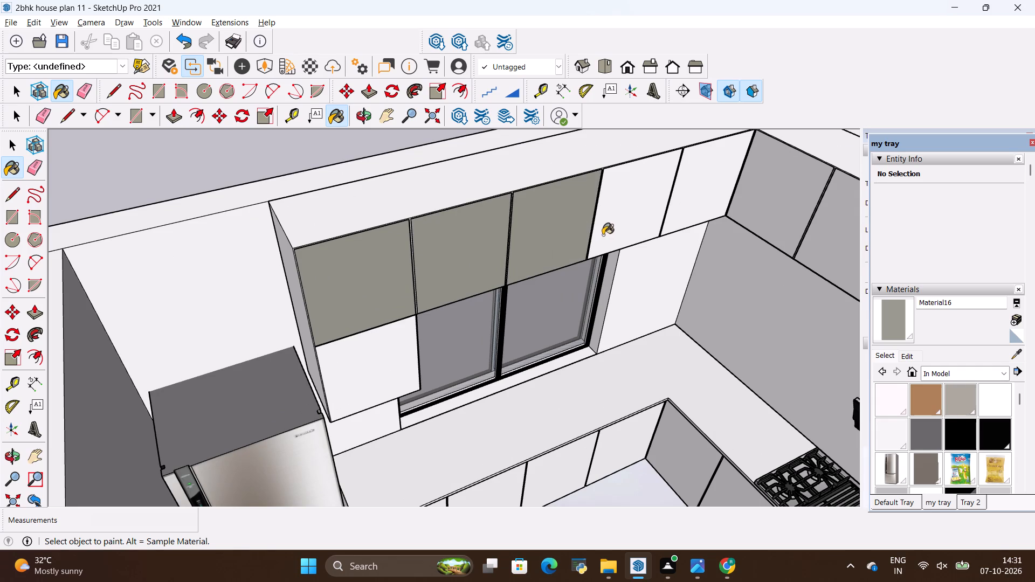
left_click(681, 190)
Paint the six upper-cabinet doors along the hob wall with the same grey-beige material.
scroll(448, 221, "down", 5)
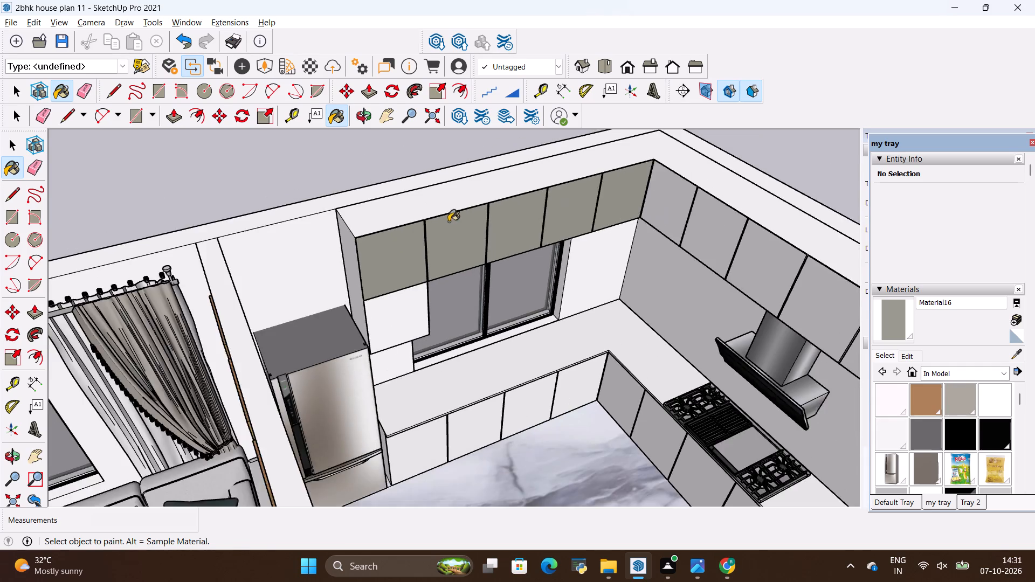
scroll(448, 221, "down", 5)
scroll(611, 210, "up", 3)
left_click(609, 209)
left_click(649, 234)
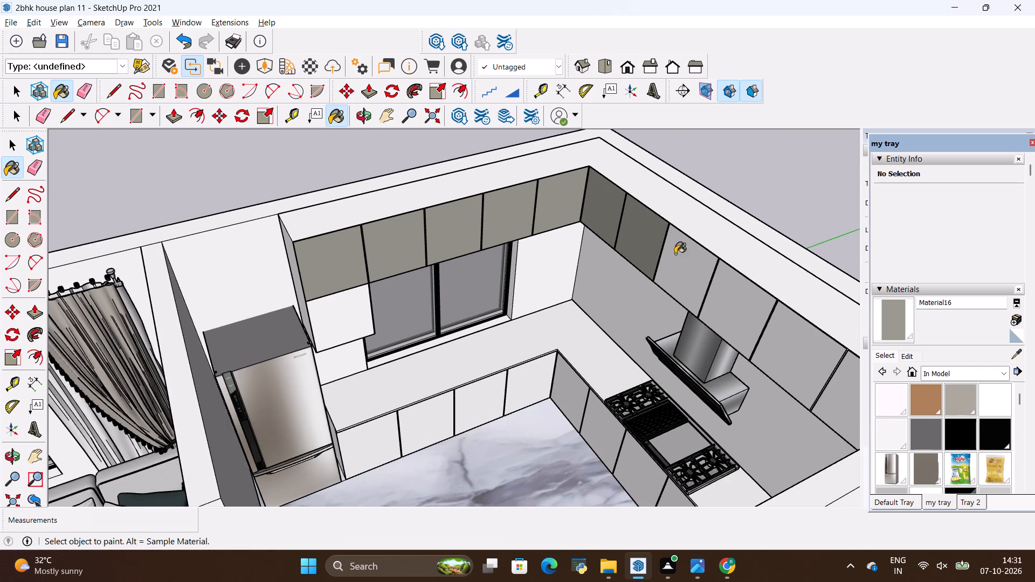
left_click(683, 268)
left_click(743, 309)
left_click(793, 359)
left_click(835, 417)
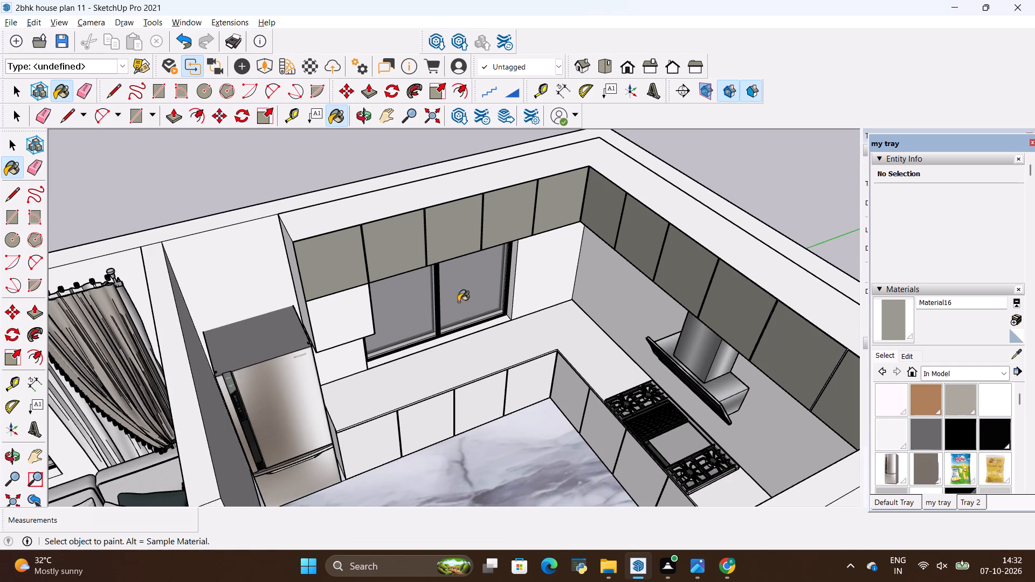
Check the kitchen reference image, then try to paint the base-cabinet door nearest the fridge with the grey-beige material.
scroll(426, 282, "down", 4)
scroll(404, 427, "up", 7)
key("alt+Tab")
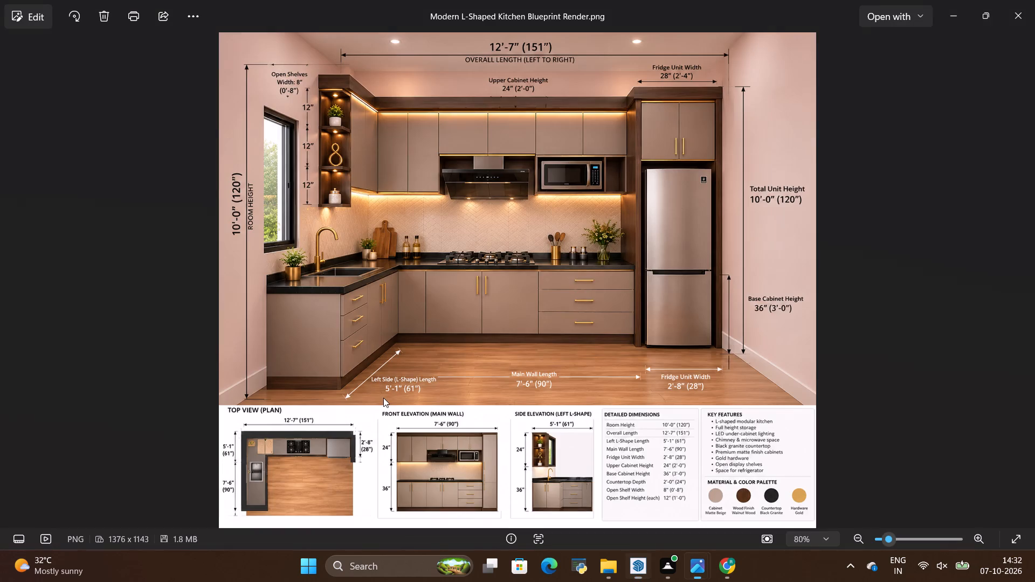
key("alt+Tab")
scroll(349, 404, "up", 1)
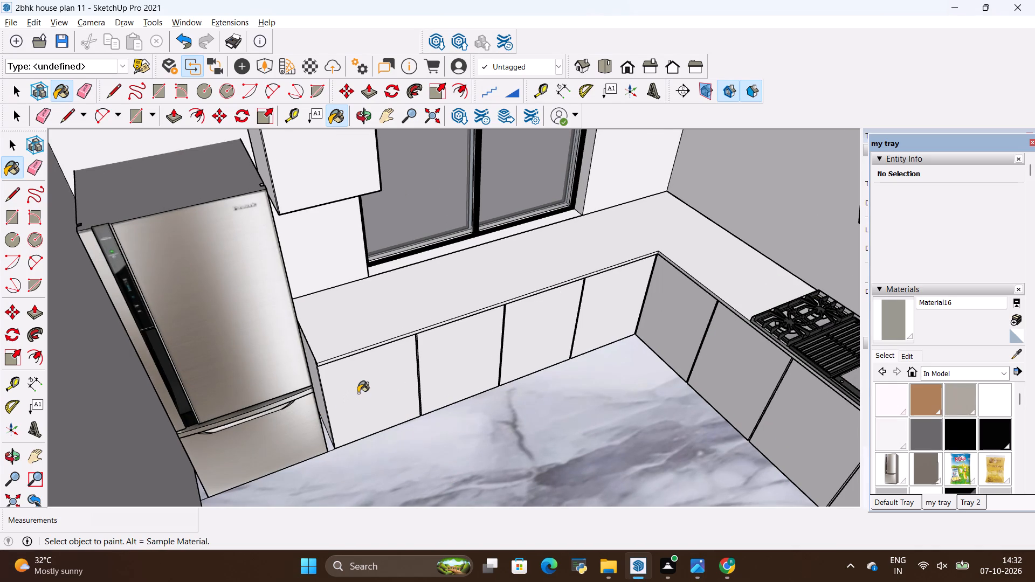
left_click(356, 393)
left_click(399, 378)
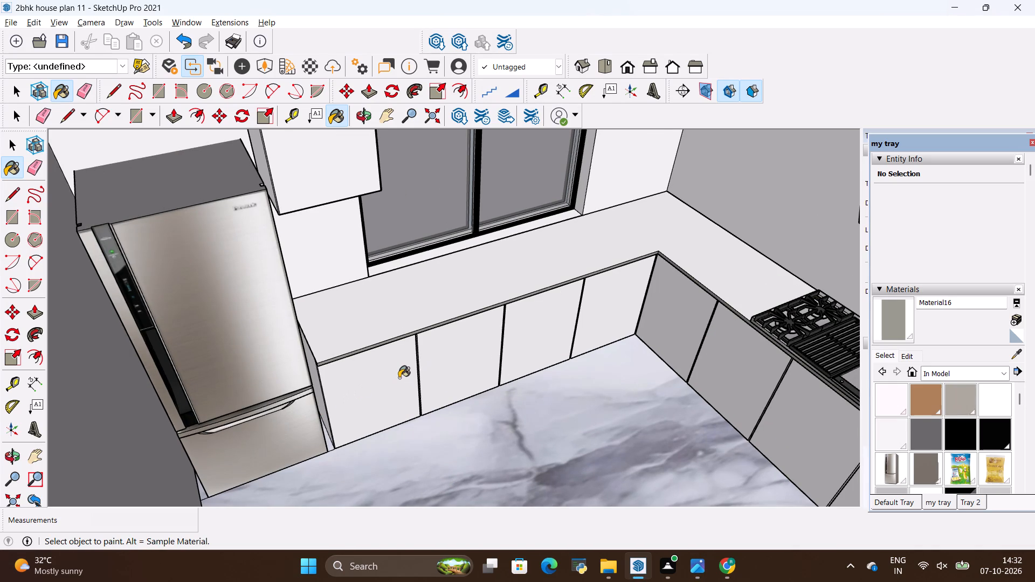
Open the base cabinet group for editing and paint its four window-side doors with the grey-beige material.
scroll(399, 378, "down", 9)
key("space")
scroll(388, 378, "up", 4)
double_click(385, 387)
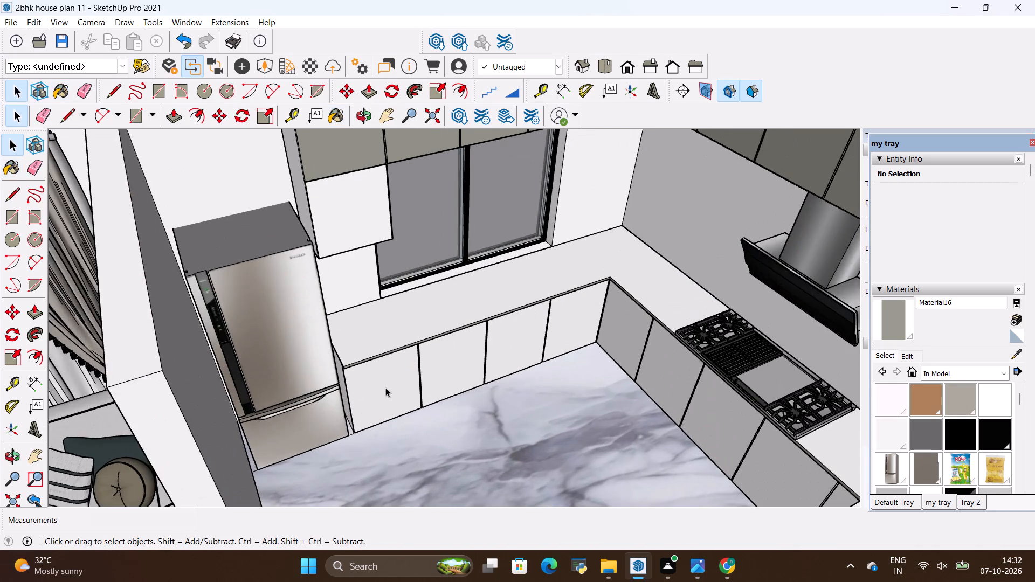
left_click(896, 319)
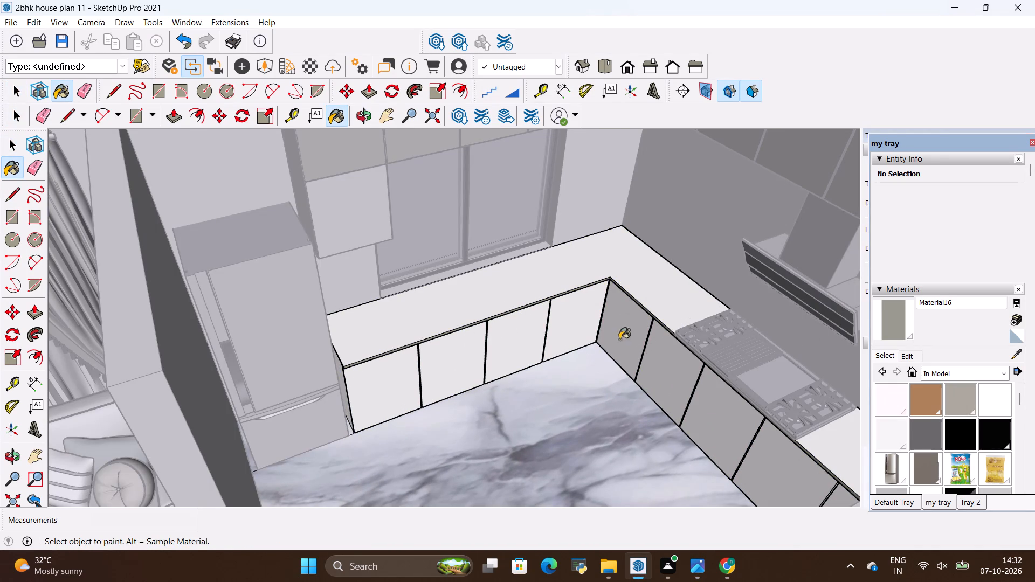
scroll(619, 339, "up", 3)
left_click(277, 384)
left_click(368, 366)
left_click(445, 351)
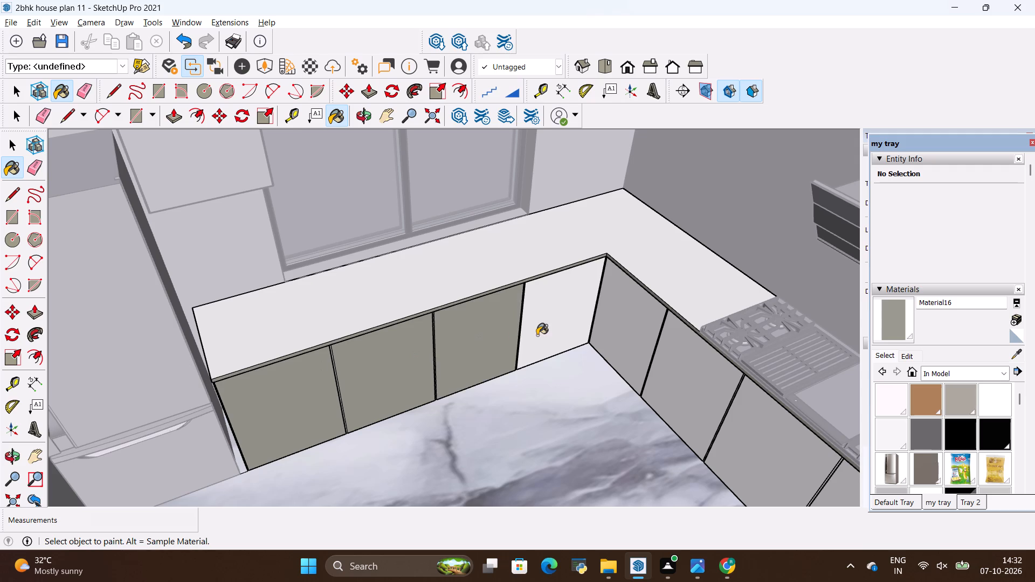
left_click(537, 335)
Paint the five base-cabinet doors along the hob wall with the grey-beige material.
left_click(636, 324)
left_click(678, 375)
scroll(387, 322, "down", 4)
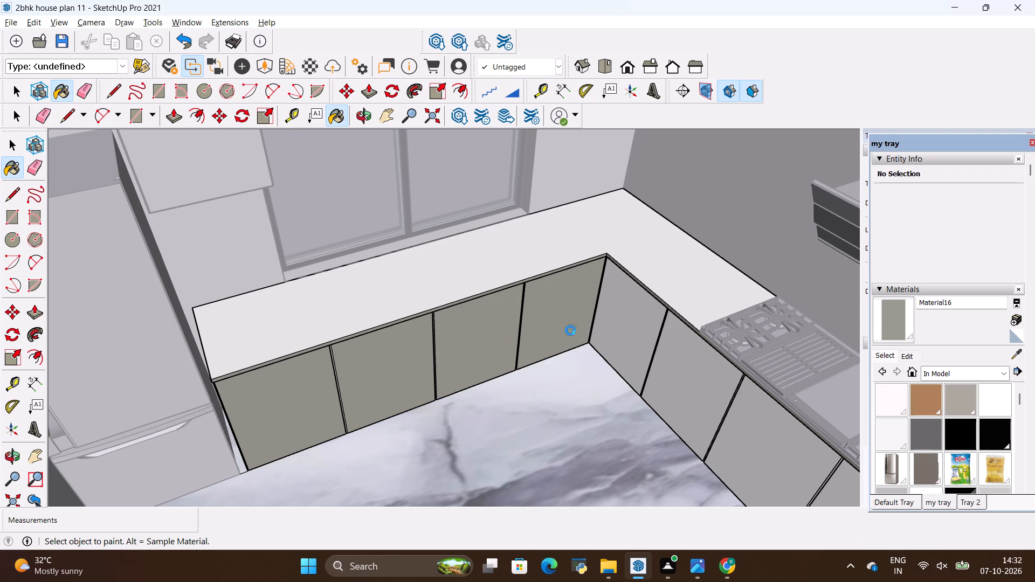
left_click(625, 343)
left_click(709, 440)
scroll(503, 371, "down", 3)
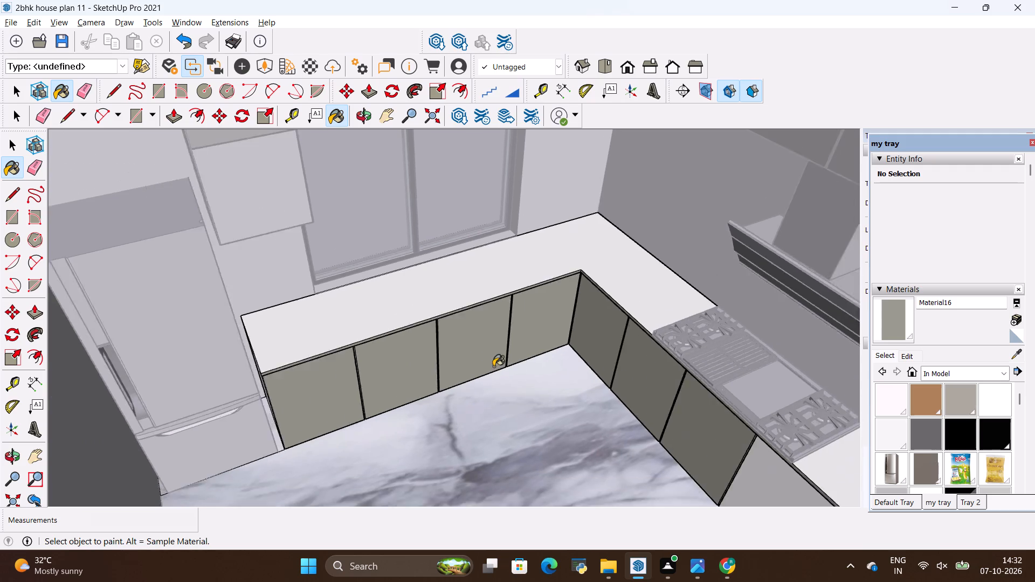
scroll(493, 366, "down", 3)
middle_click_drag(474, 408, 700, 404)
scroll(645, 375, "up", 4)
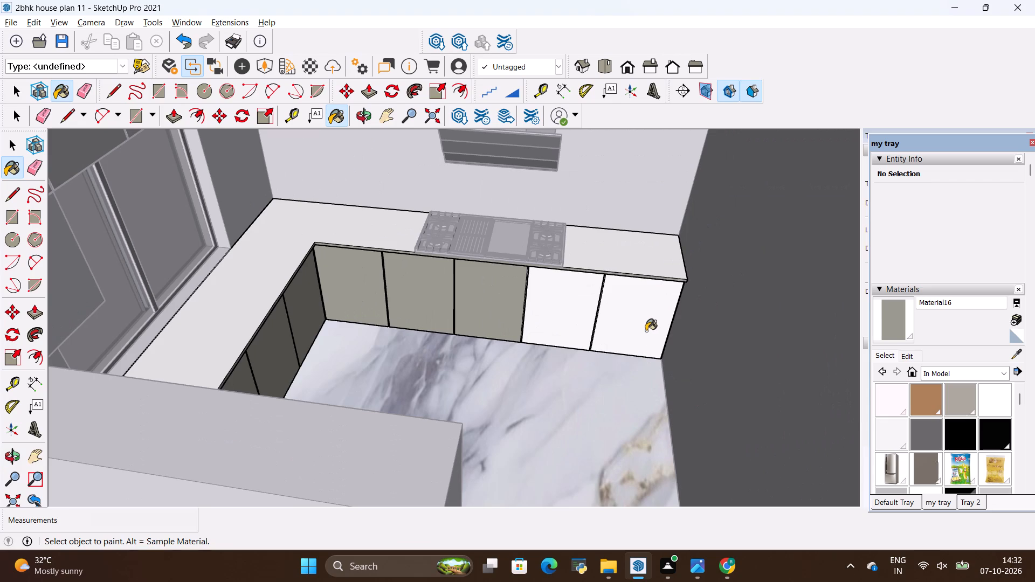
left_click(646, 331)
left_click(579, 324)
Examine the painted base cabinets and compare them with the cabinets and countertop in the kitchen reference image.
scroll(475, 324, "down", 8)
middle_click_drag(494, 338, 291, 351)
scroll(493, 286, "up", 3)
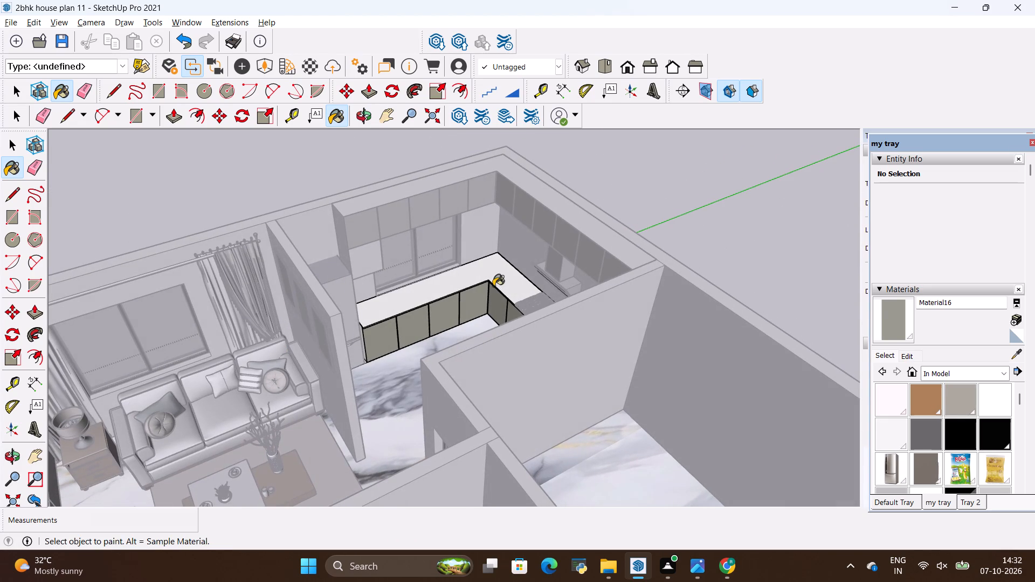
scroll(493, 286, "up", 1)
scroll(391, 278, "down", 5)
scroll(392, 220, "up", 4)
scroll(359, 416, "up", 2)
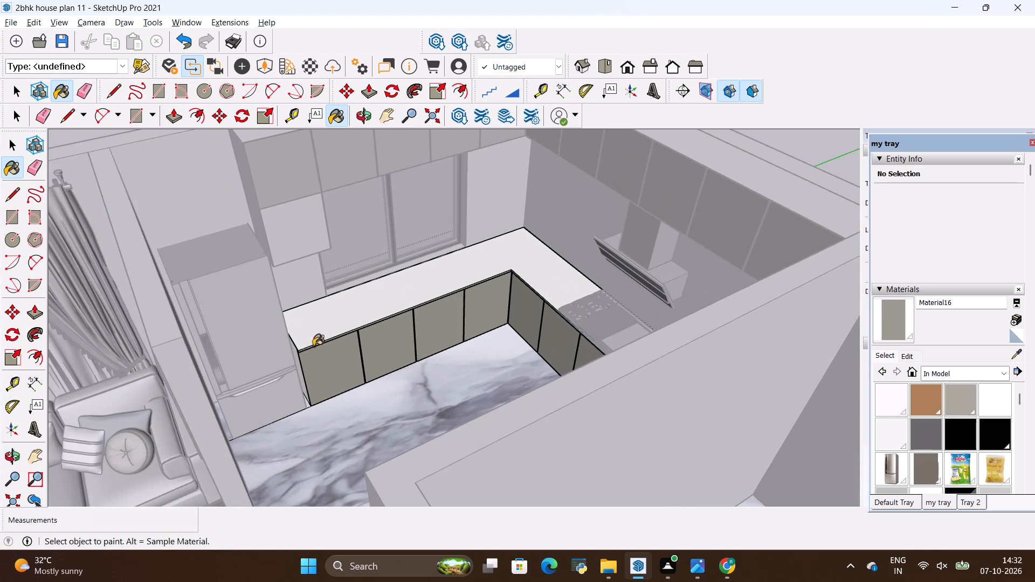
scroll(368, 365, "down", 5)
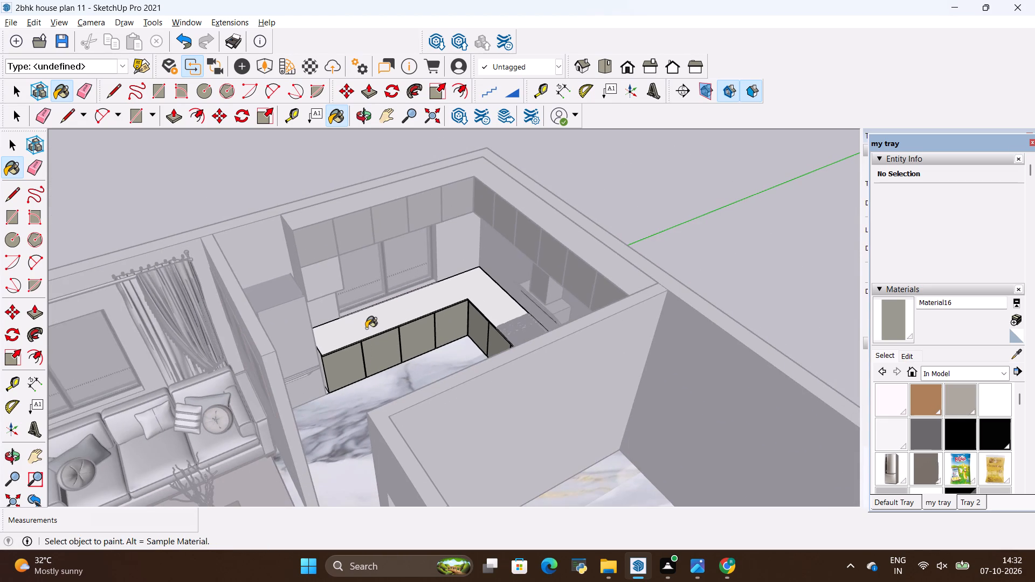
key("alt+Tab")
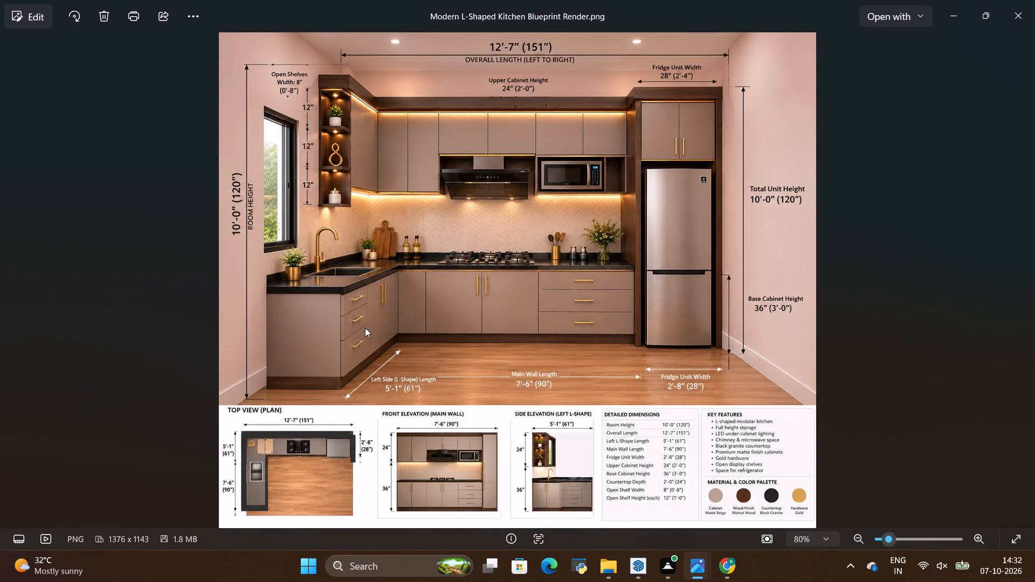
key("alt+Tab")
key("alt+Tab")
scroll(336, 257, "up", 7)
key("alt+Tab")
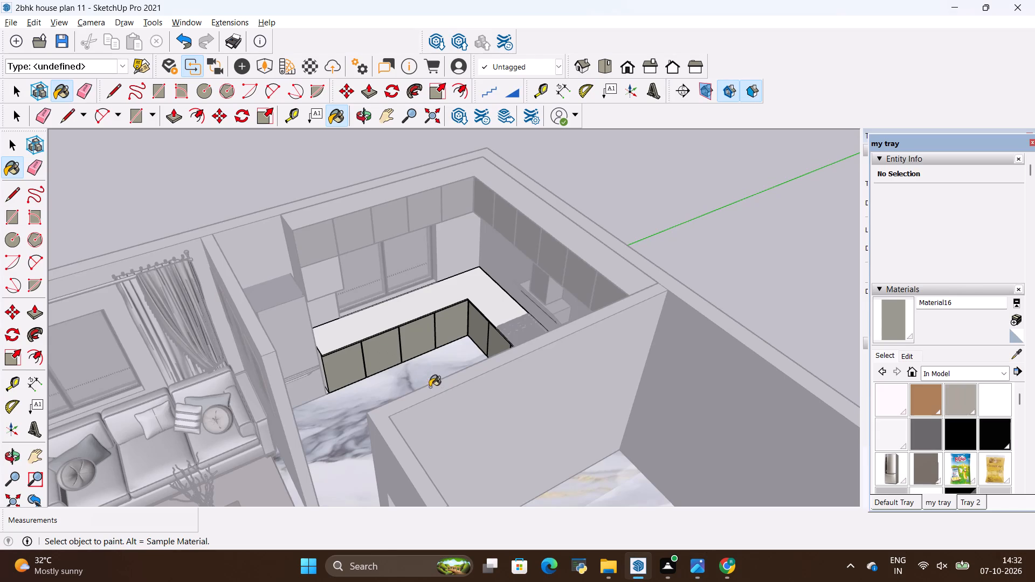
Leave the base cabinet group and return to the whole house model.
scroll(384, 283, "up", 2)
key("space")
left_click(394, 318)
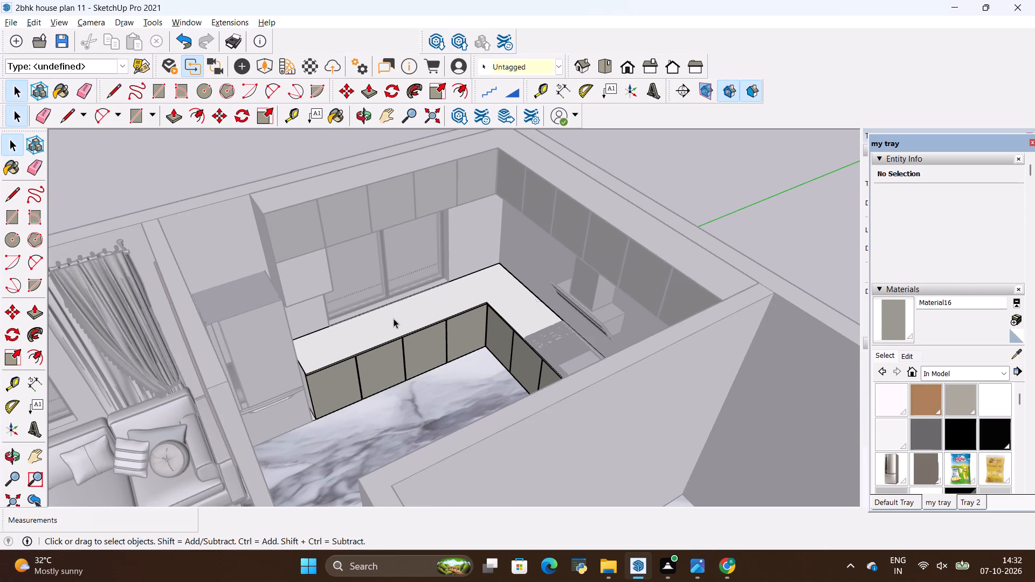
left_click(730, 183)
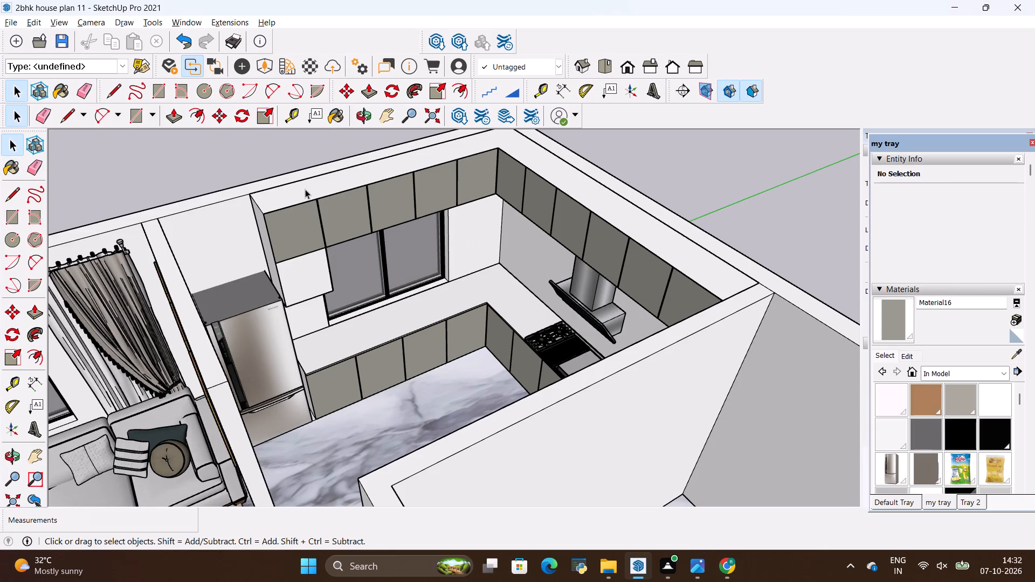
scroll(304, 188, "up", 2)
scroll(304, 187, "down", 4)
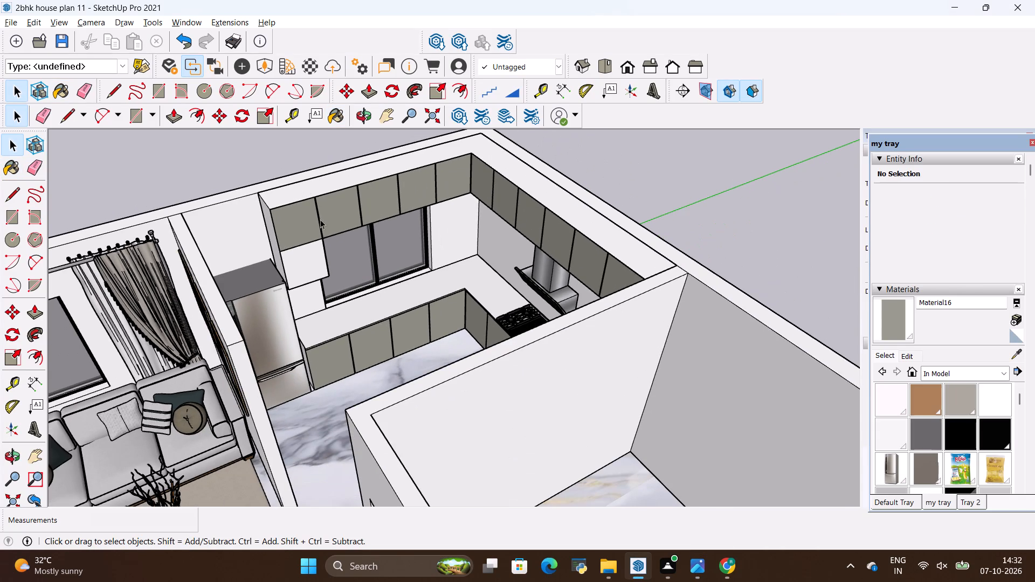
middle_click_drag(390, 331, 446, 298)
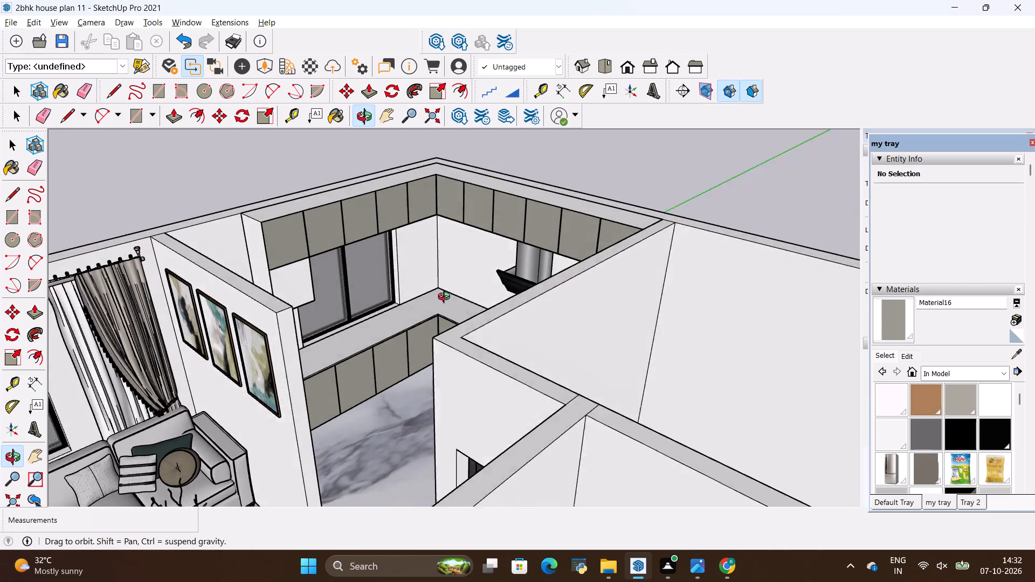
Paint the top surface of the L-shaped wall cabinets with the grey-beige Material16.
middle_click_drag(446, 298, 441, 313)
left_click(889, 317)
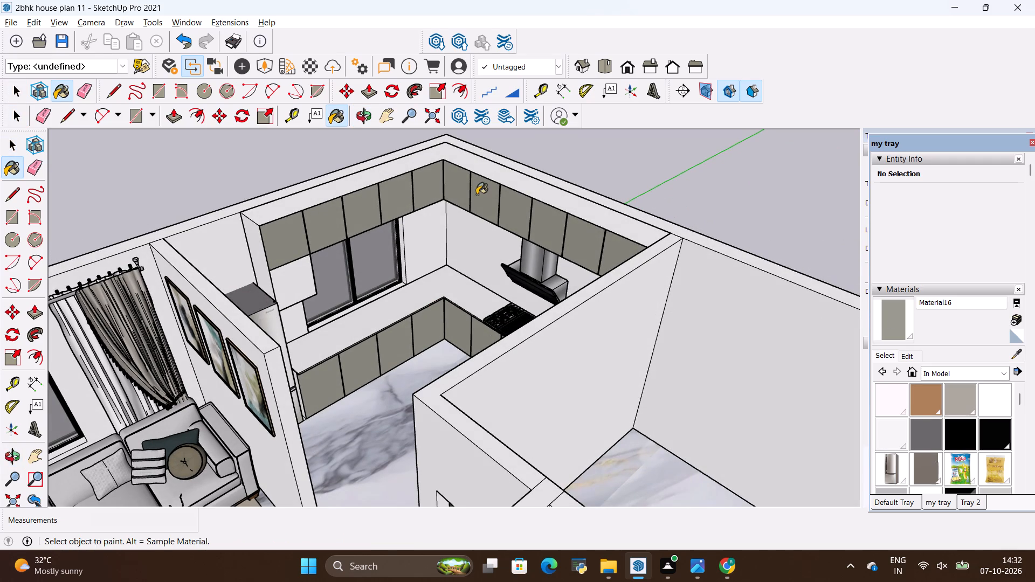
scroll(477, 195, "up", 3)
left_click(541, 181)
scroll(523, 226, "down", 5)
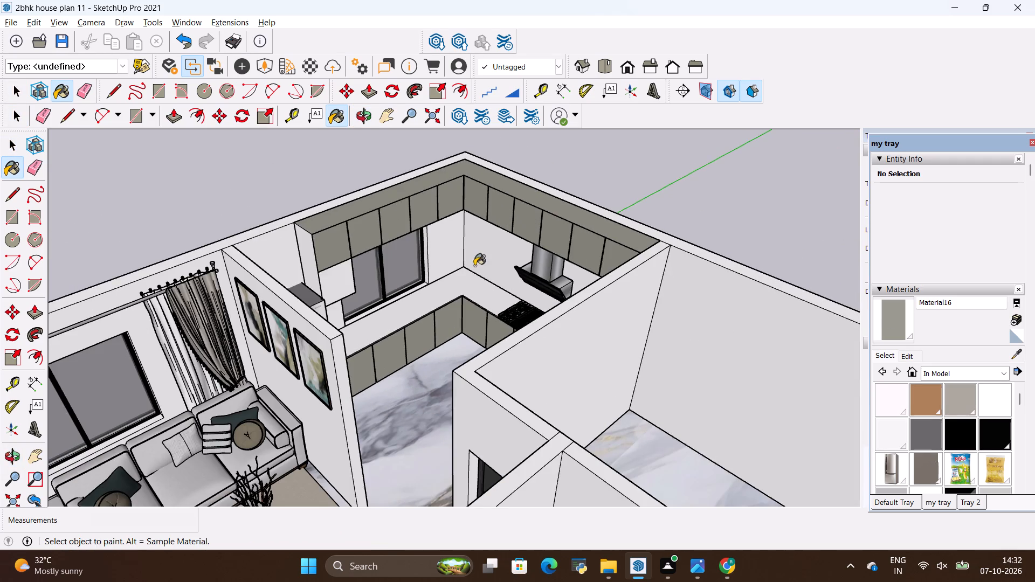
Paint the small lower wall-cabinet door beside the window and the fridge-side cabinet panel with the grey-beige material.
middle_click_drag(474, 267, 395, 321)
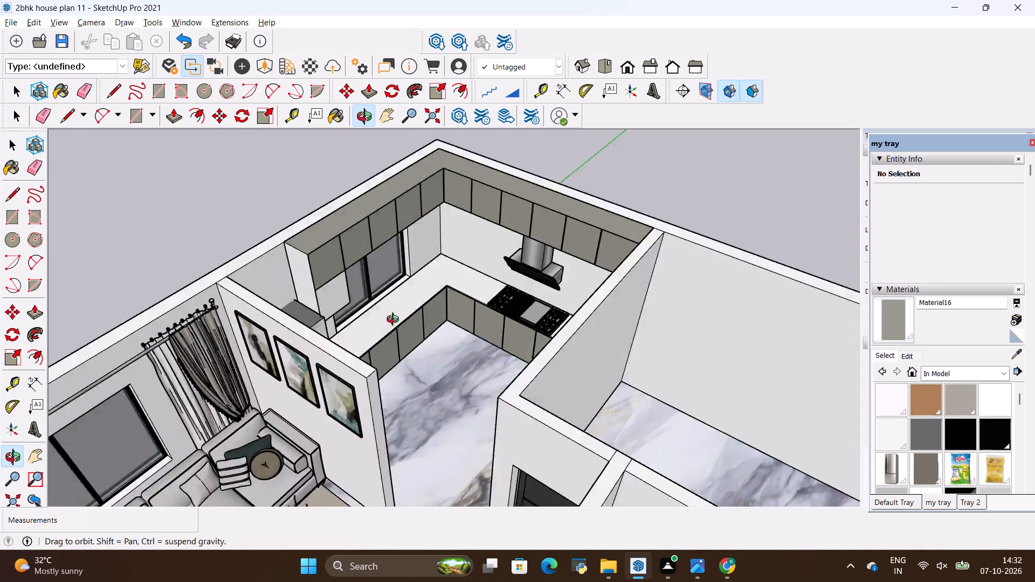
middle_click_drag(395, 321, 410, 289)
scroll(376, 261, "up", 4)
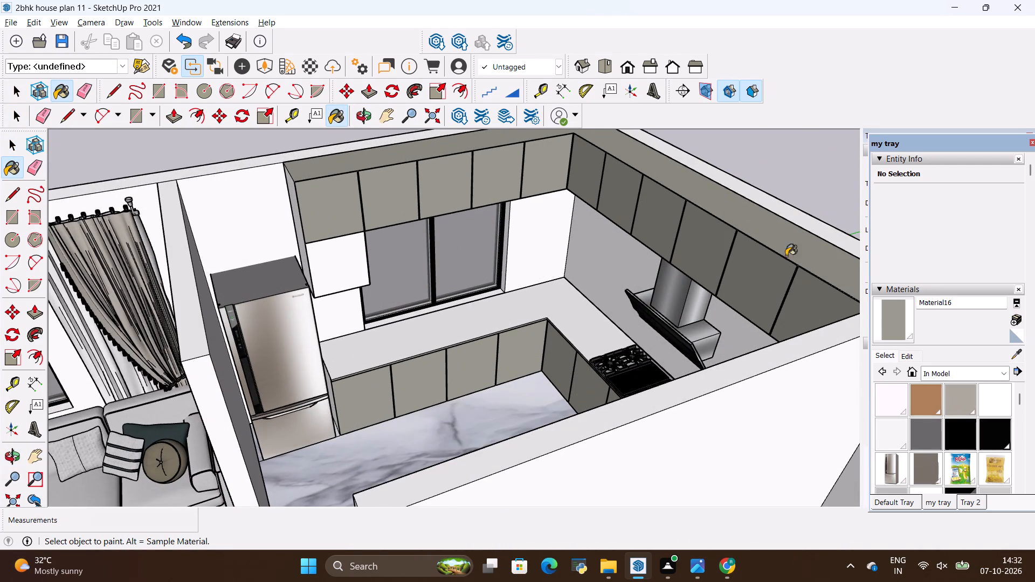
left_click(894, 328)
scroll(343, 260, "up", 4)
left_click(343, 260)
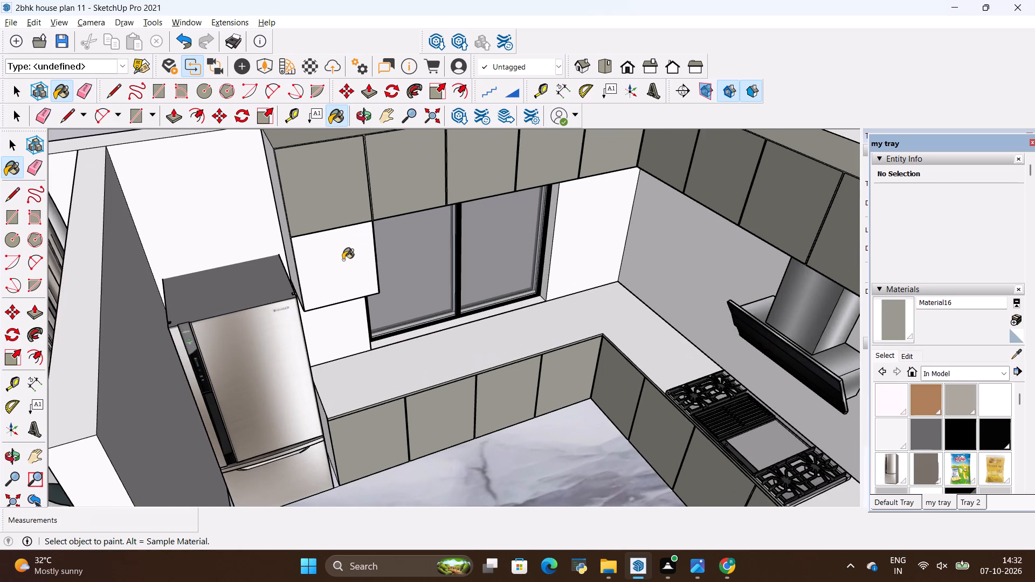
scroll(274, 264, "up", 3)
scroll(264, 209, "up", 5)
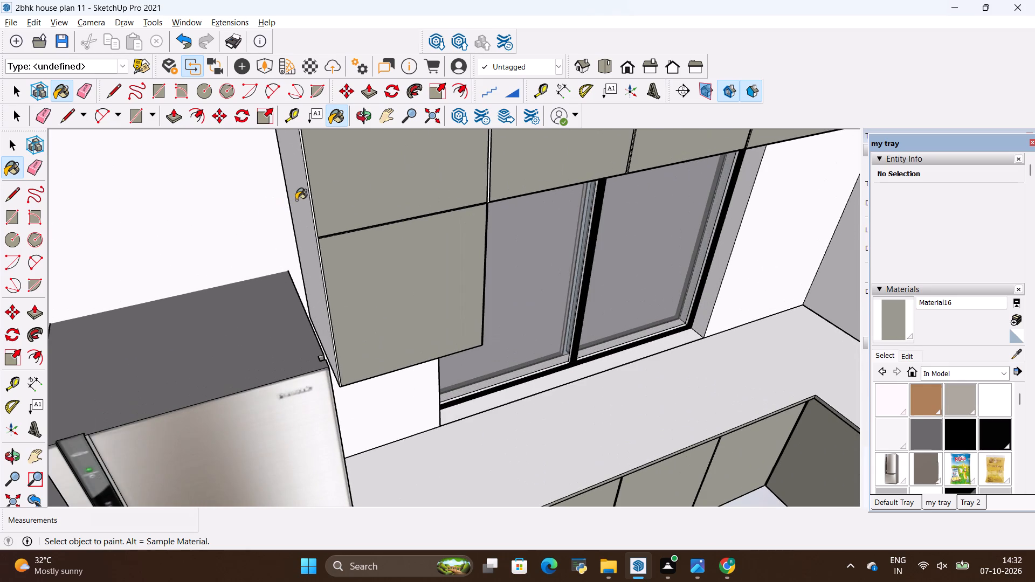
left_click(296, 200)
Compare the painted kitchen with the reference image, examining its base cabinets, countertop and sink area.
middle_click_drag(325, 258, 307, 315)
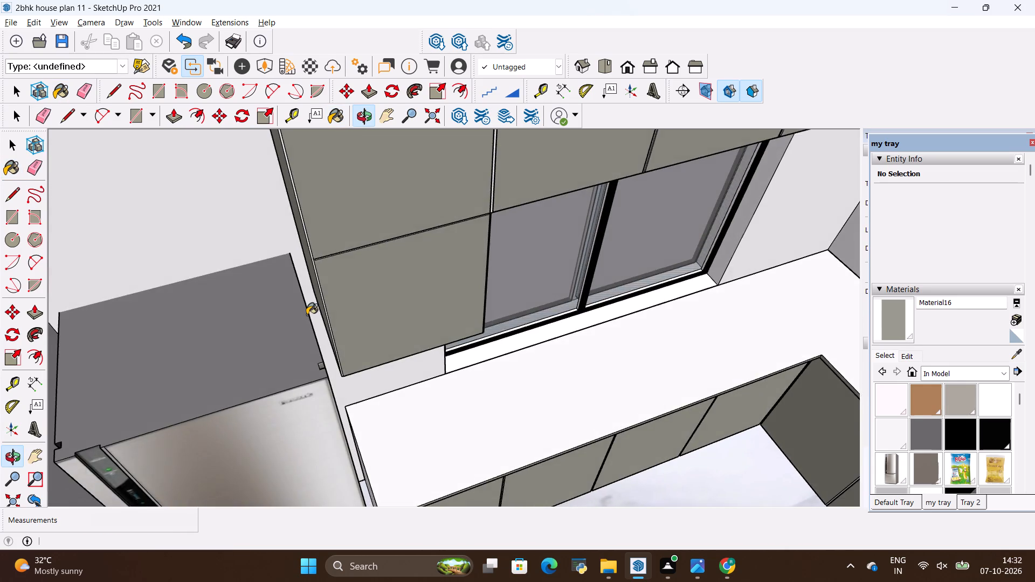
scroll(307, 315, "down", 12)
middle_click_drag(473, 363, 428, 309)
key("alt+Tab")
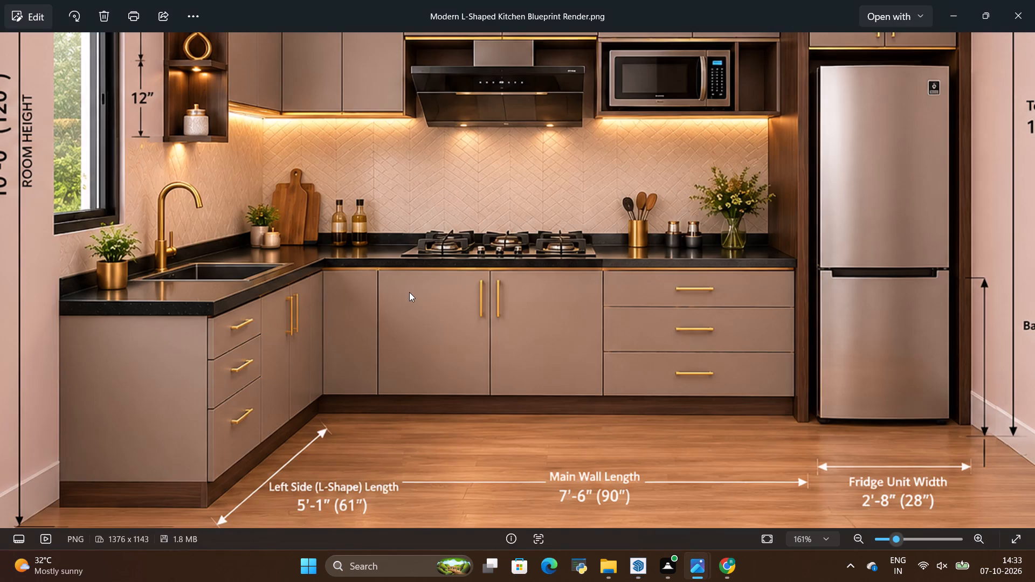
key("alt+Tab")
scroll(445, 300, "up", 2)
key("alt+Tab")
key("alt+Tab")
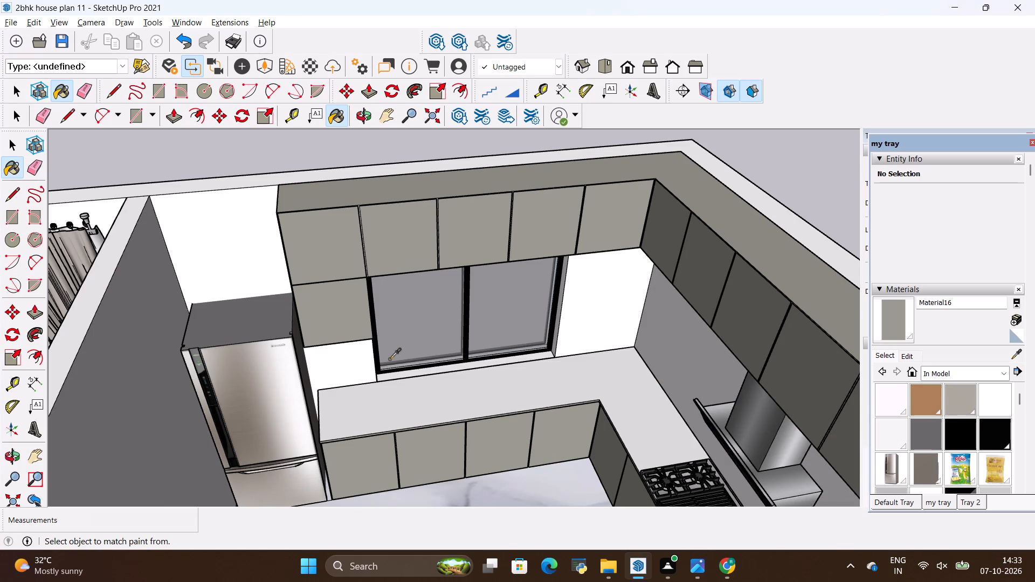
scroll(390, 359, "down", 4)
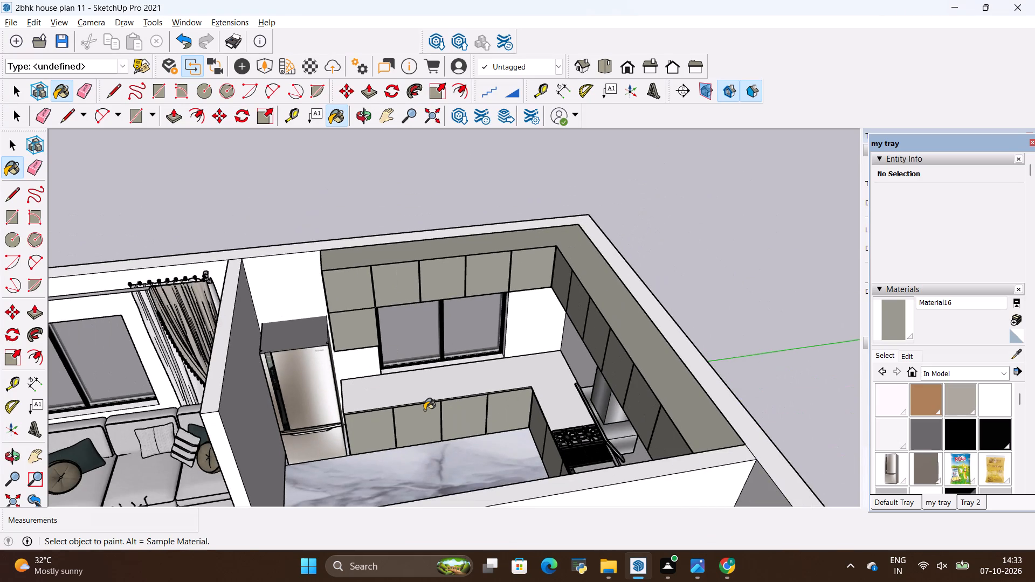
key("alt+Tab")
scroll(151, 252, "up", 7)
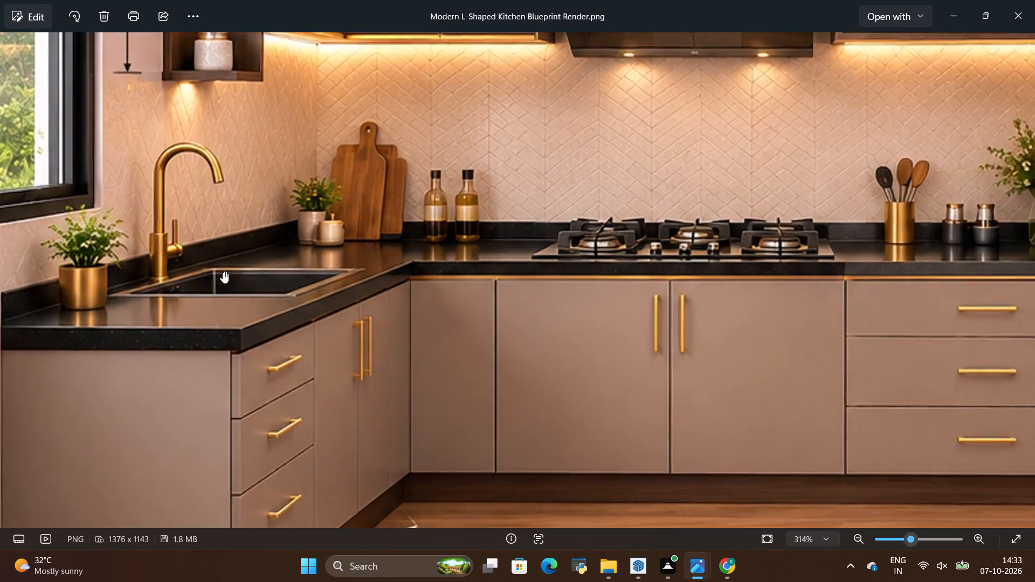
key("alt+Tab")
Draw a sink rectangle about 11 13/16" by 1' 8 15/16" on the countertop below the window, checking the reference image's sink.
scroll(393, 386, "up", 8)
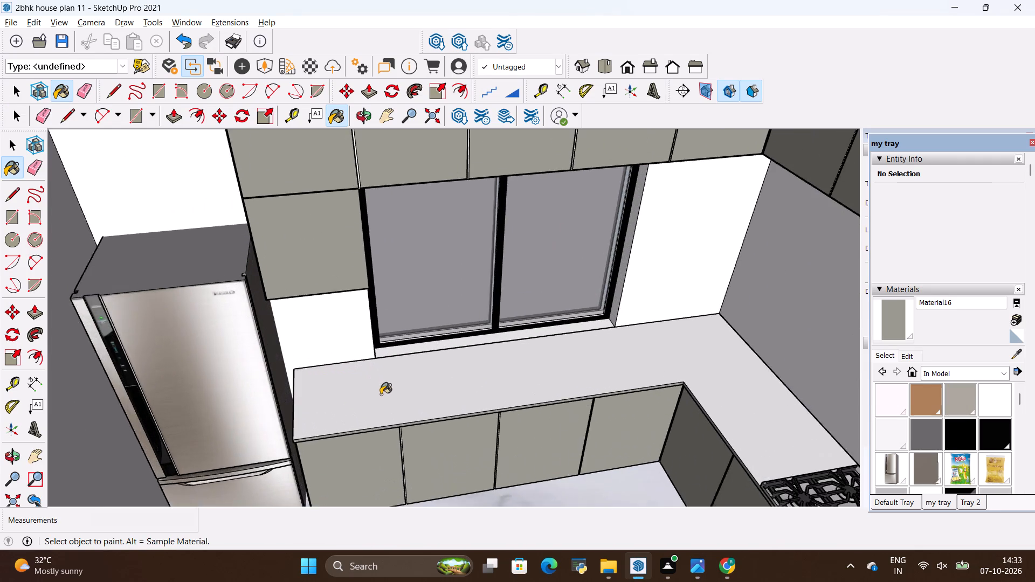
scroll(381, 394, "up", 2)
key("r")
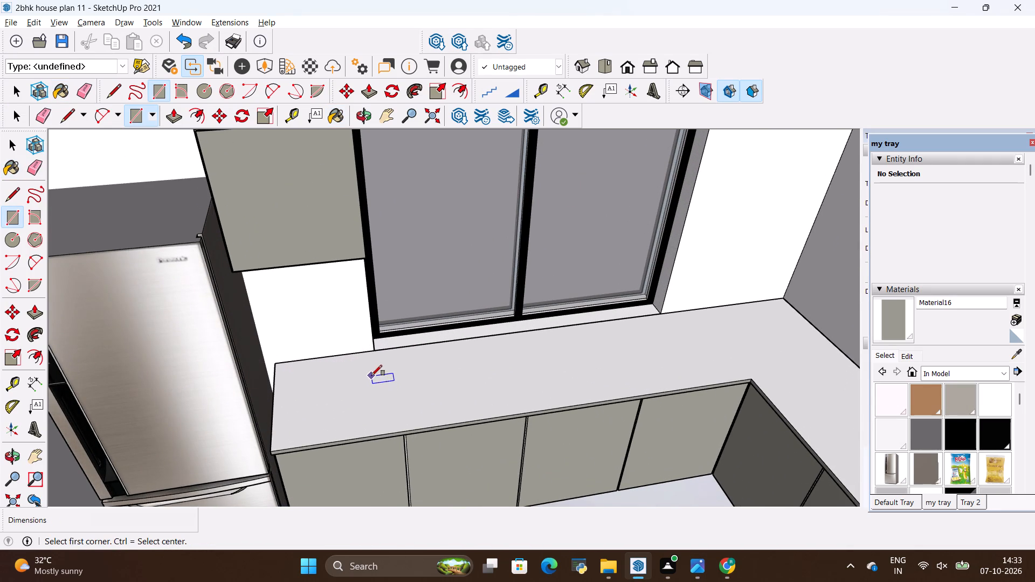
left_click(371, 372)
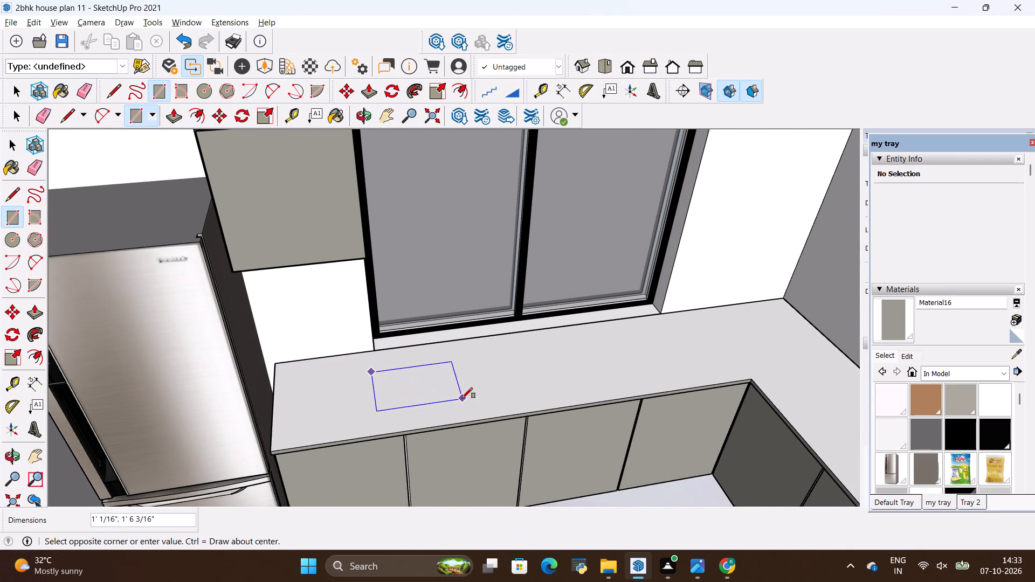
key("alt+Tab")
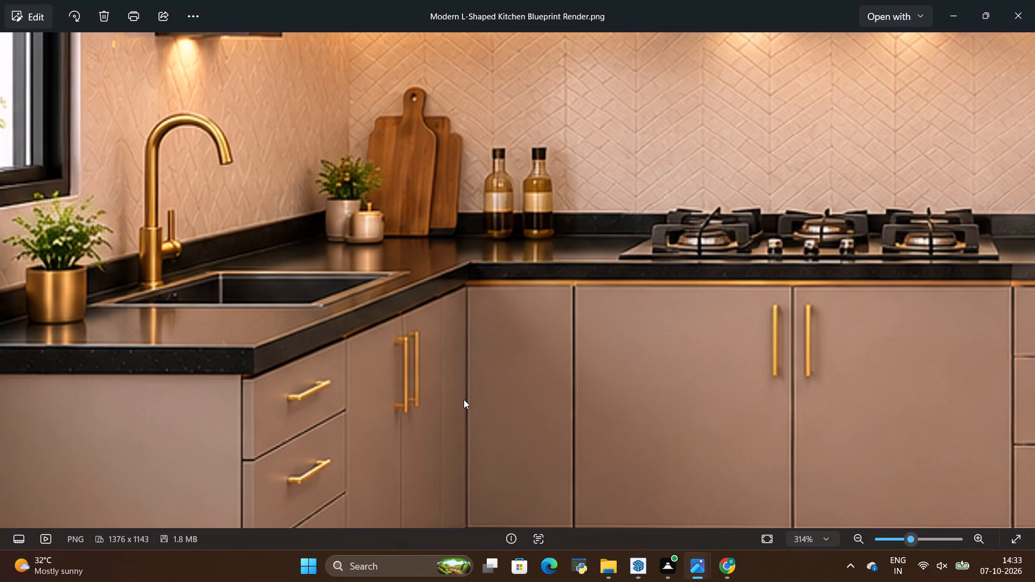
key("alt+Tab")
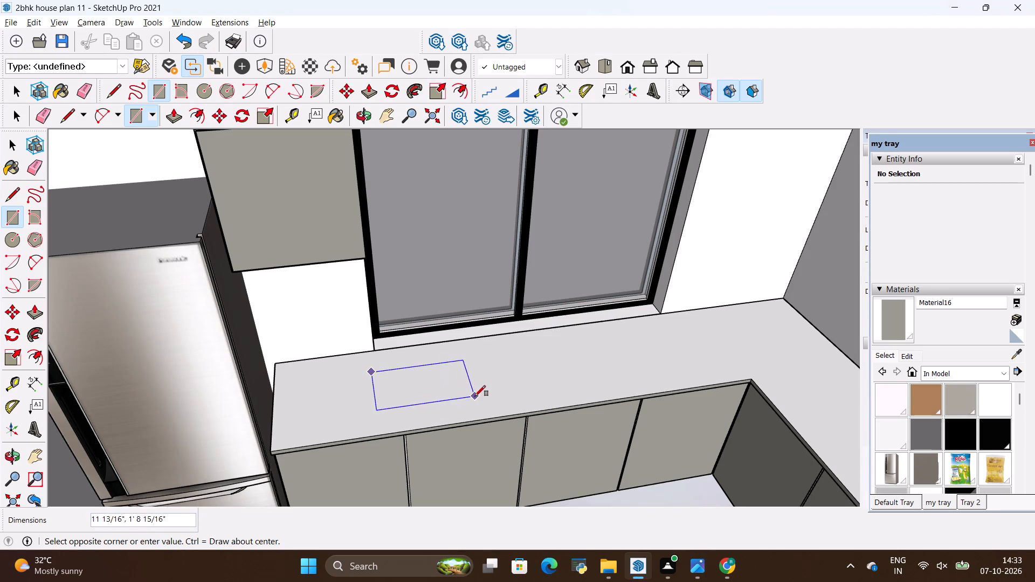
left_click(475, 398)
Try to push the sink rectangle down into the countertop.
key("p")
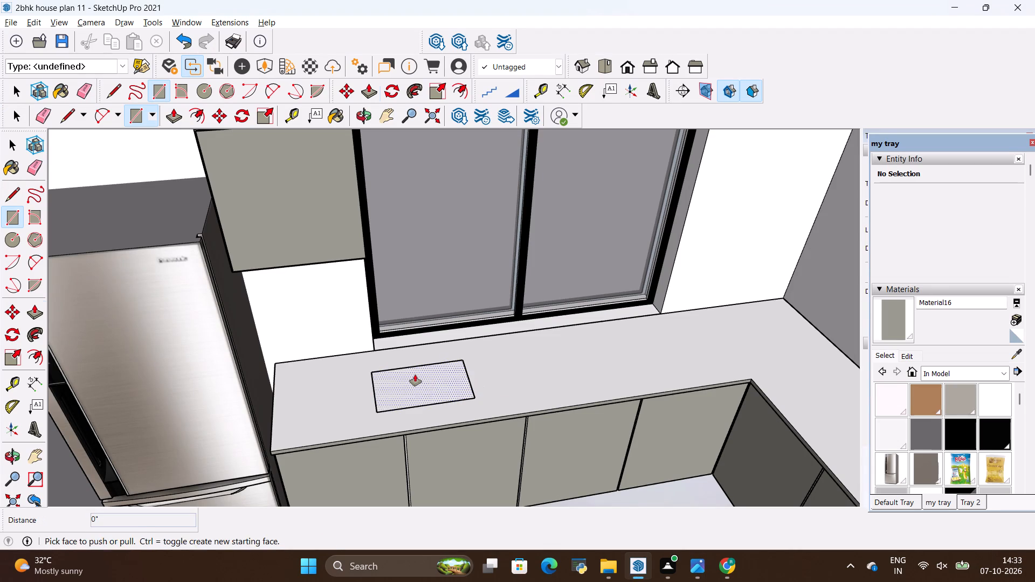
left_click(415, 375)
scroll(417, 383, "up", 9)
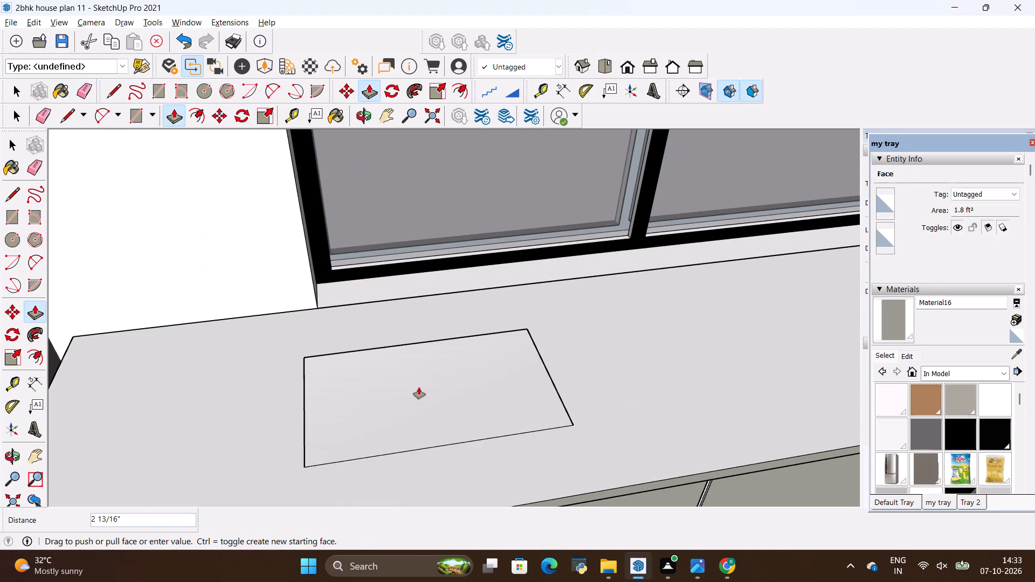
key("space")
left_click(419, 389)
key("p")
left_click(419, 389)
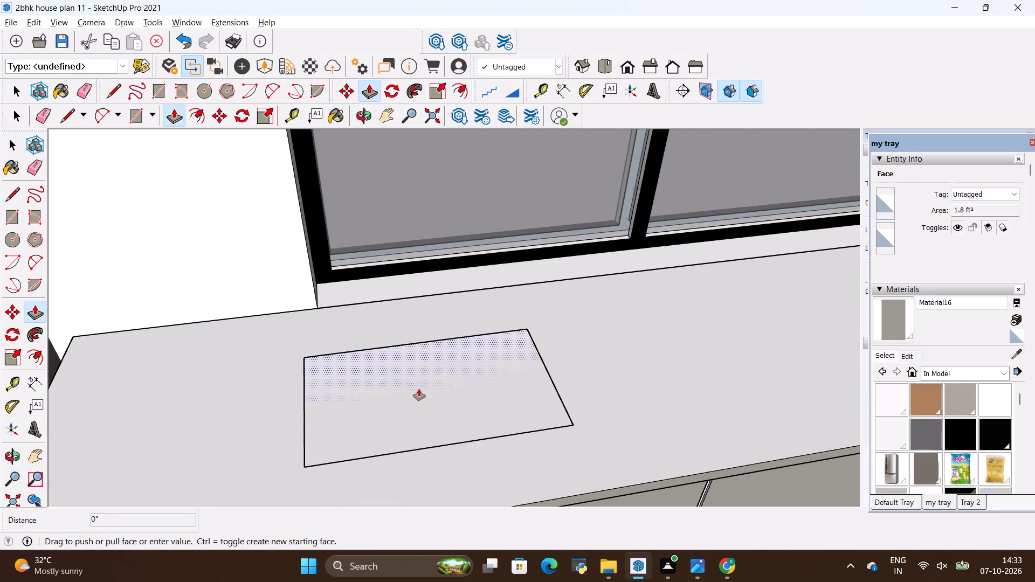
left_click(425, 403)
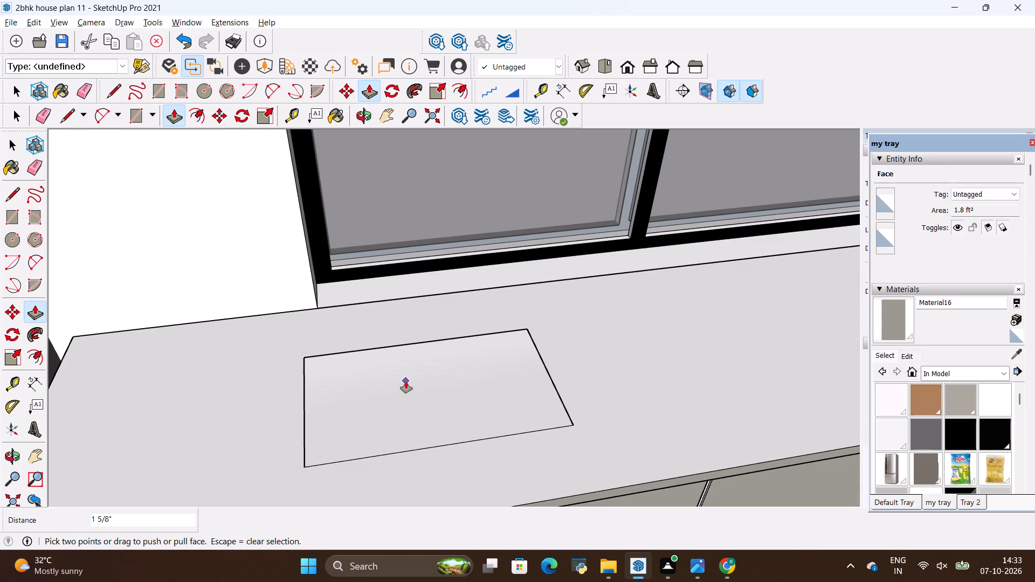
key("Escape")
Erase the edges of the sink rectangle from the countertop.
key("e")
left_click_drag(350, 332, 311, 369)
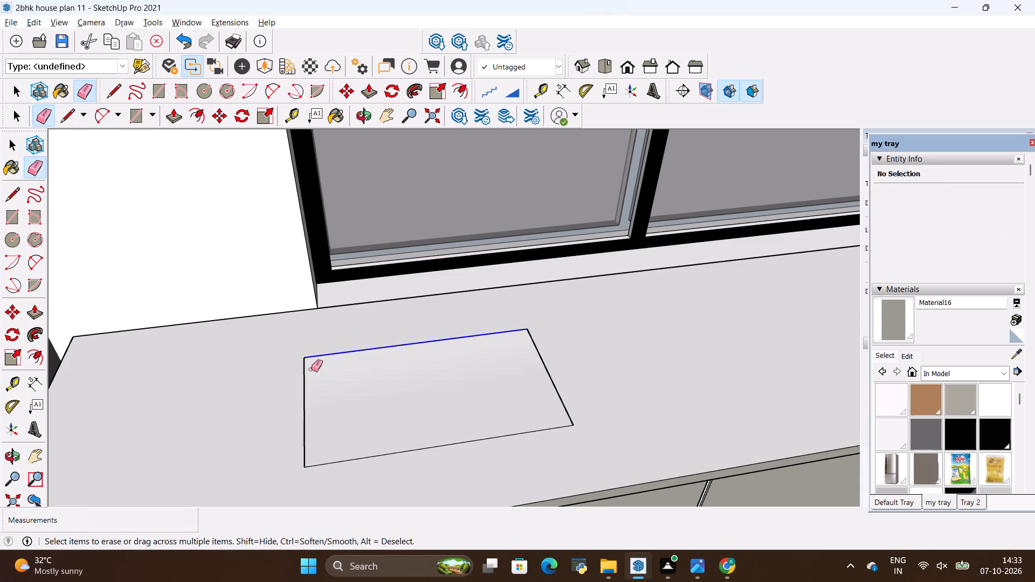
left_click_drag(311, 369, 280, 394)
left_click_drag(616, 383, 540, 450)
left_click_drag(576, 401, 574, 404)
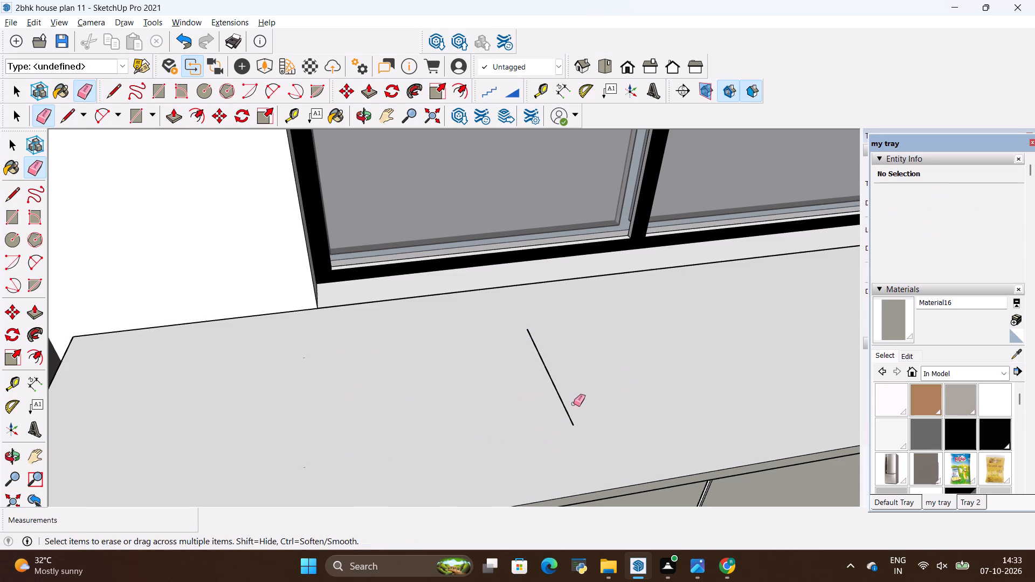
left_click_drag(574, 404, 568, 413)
Open the base cabinet group and draw a sink rectangle about 1' 6 5/8" by 11 1/2" on the countertop below the window.
key("space")
double_click(444, 392)
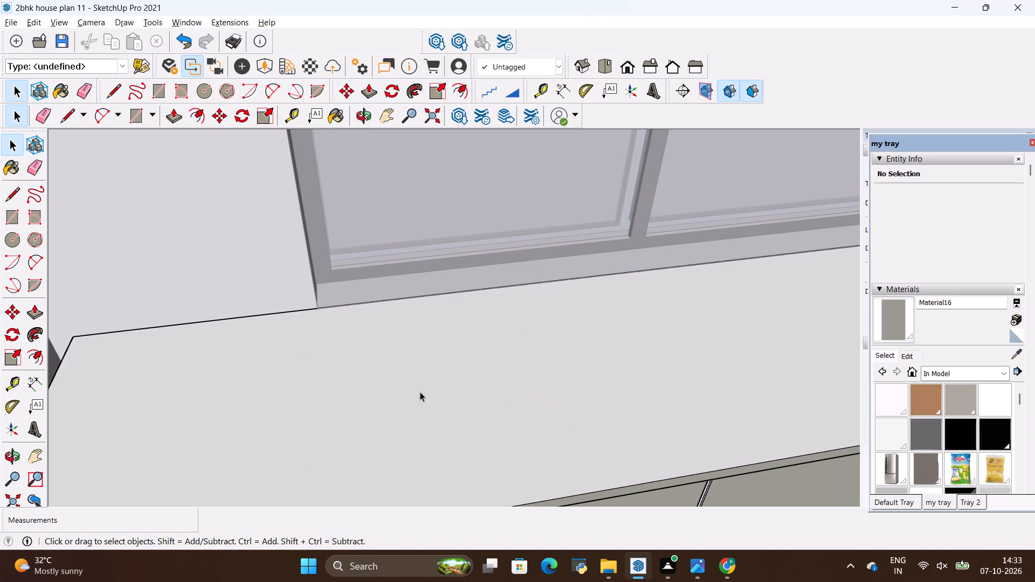
key("r")
left_click(318, 355)
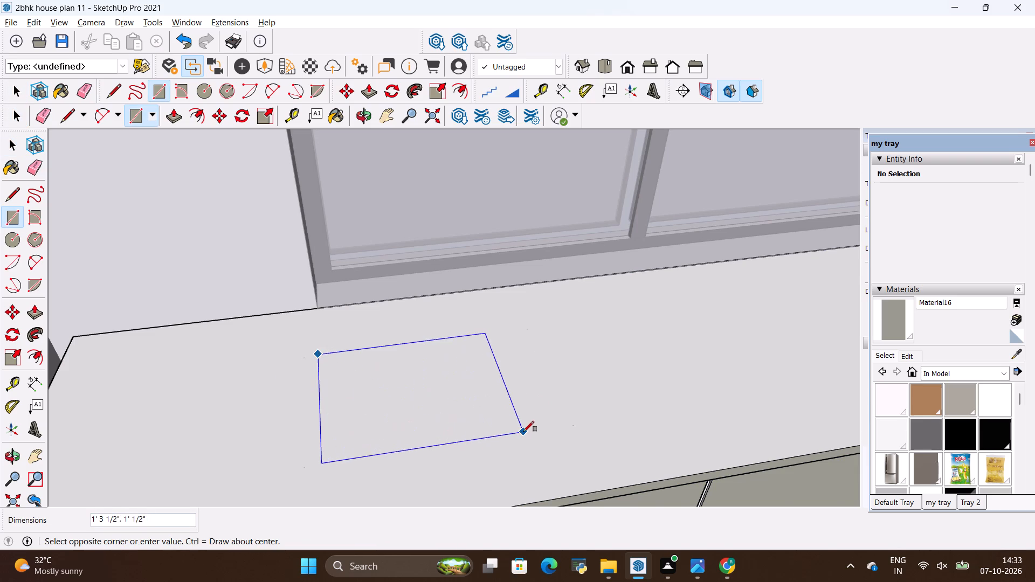
scroll(523, 432, "down", 10)
left_click(533, 426)
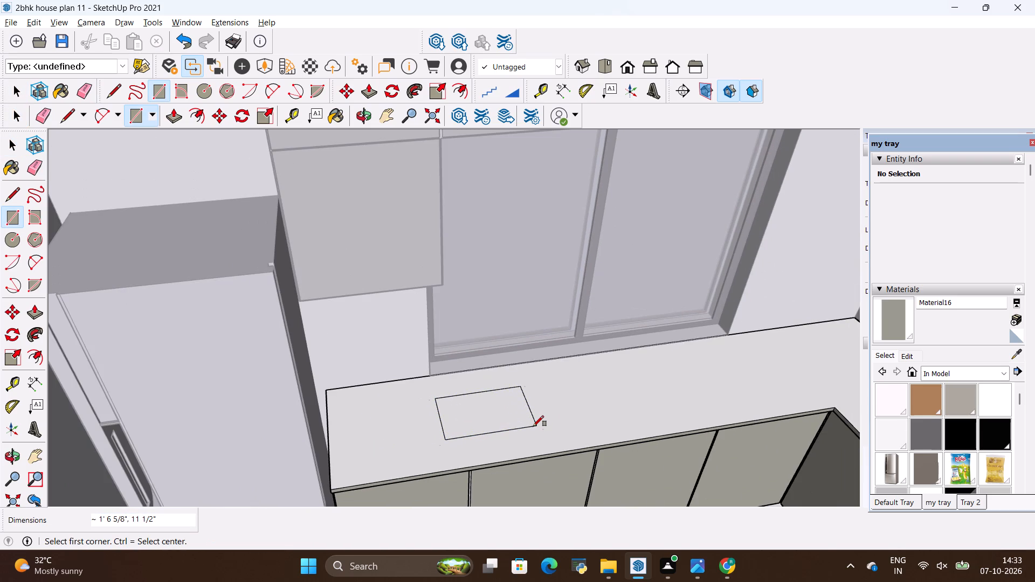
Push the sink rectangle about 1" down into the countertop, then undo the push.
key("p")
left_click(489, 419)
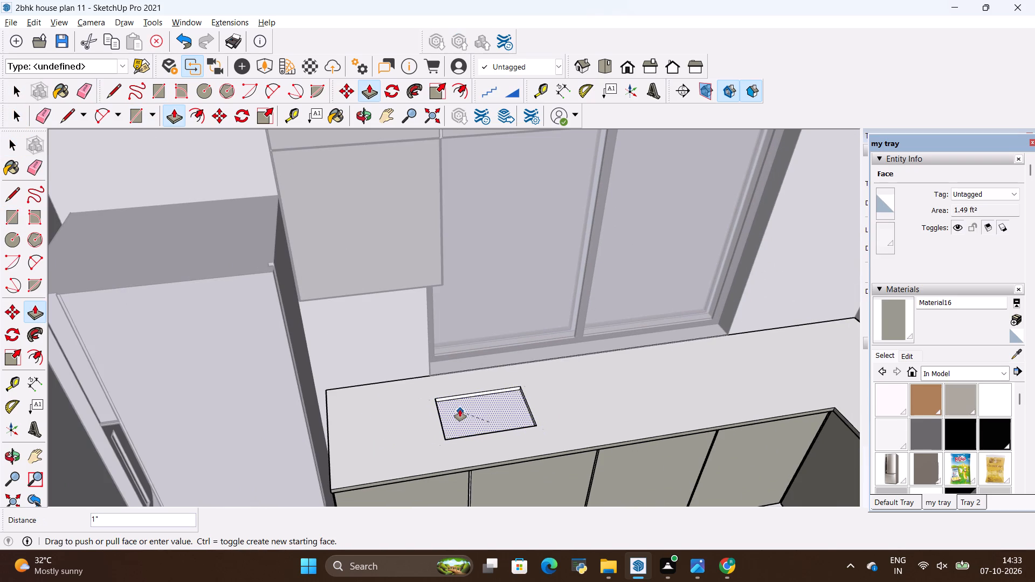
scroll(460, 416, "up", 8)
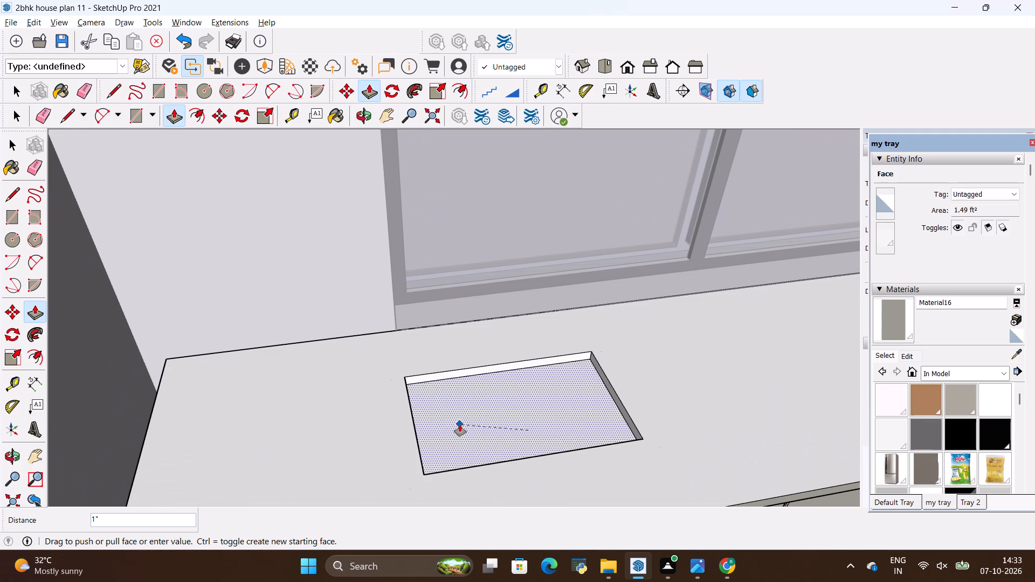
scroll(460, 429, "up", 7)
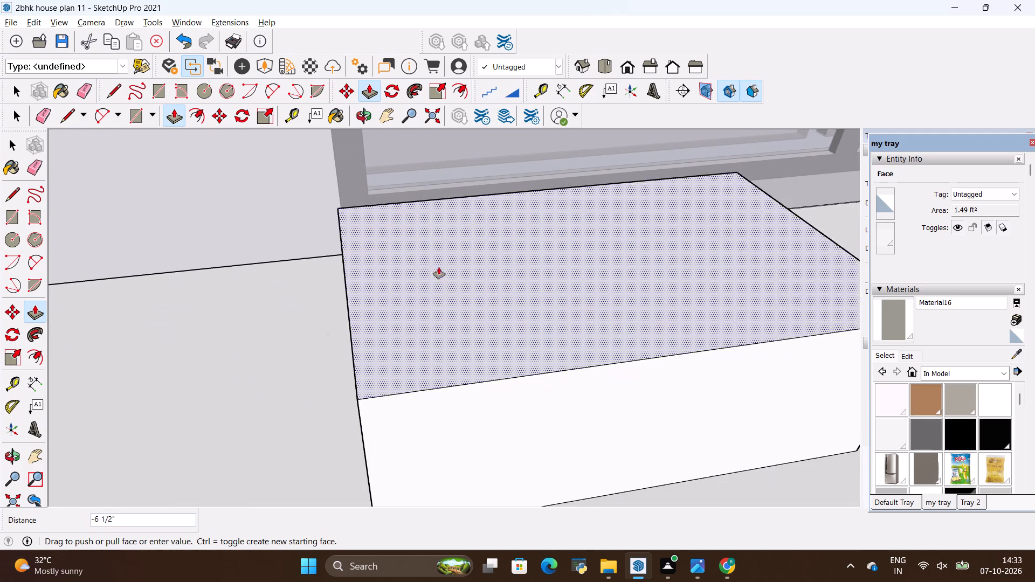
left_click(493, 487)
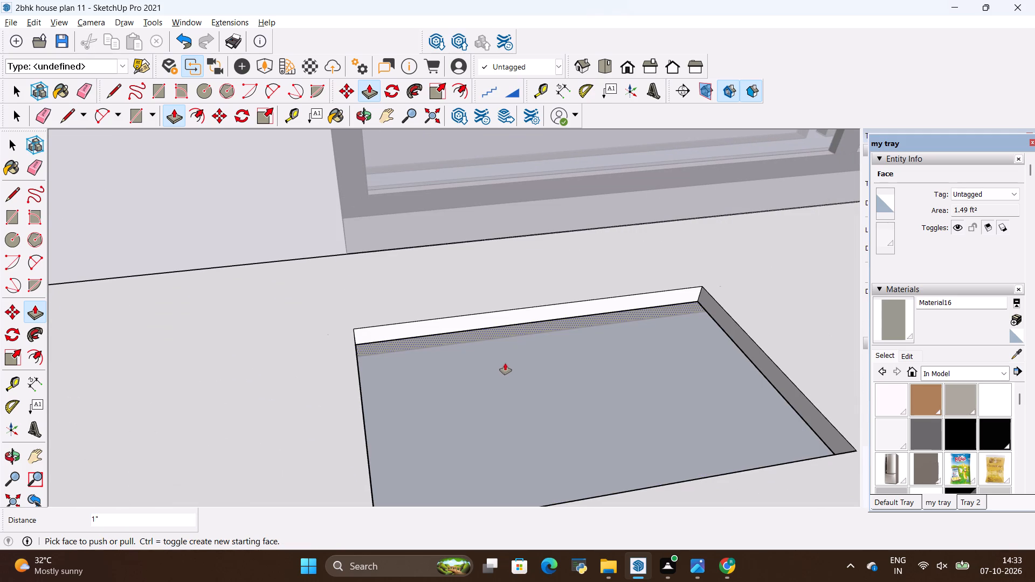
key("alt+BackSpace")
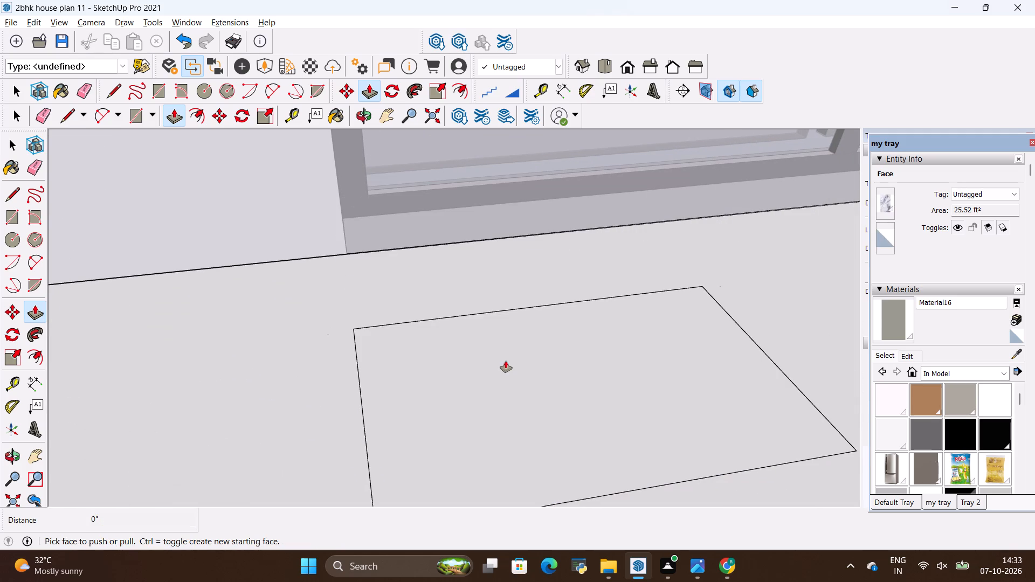
Push the sink rectangle down into the countertop with a distance of 6".
left_click(508, 361)
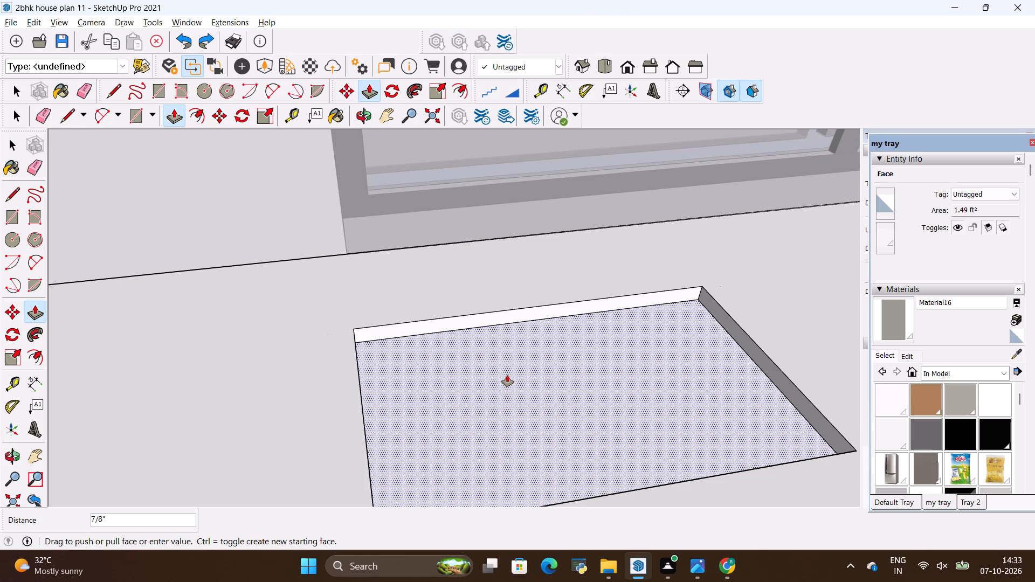
key("BackSpace")
type("6\"")
key("Return")
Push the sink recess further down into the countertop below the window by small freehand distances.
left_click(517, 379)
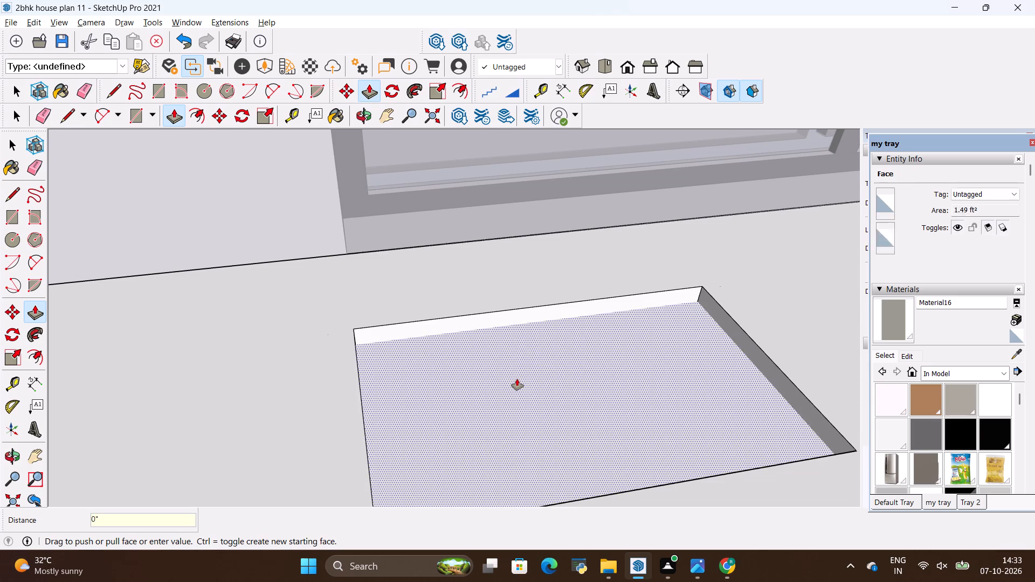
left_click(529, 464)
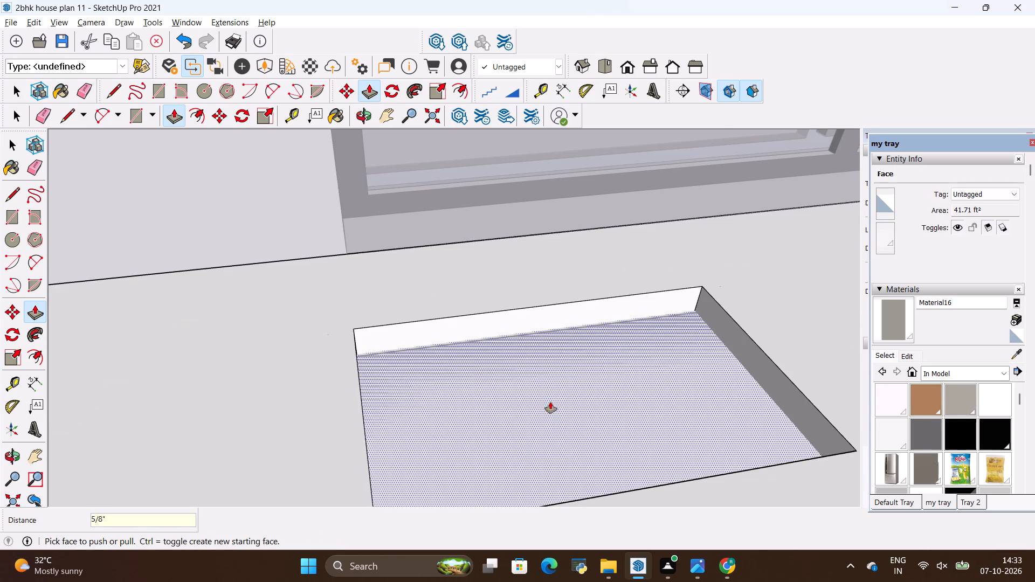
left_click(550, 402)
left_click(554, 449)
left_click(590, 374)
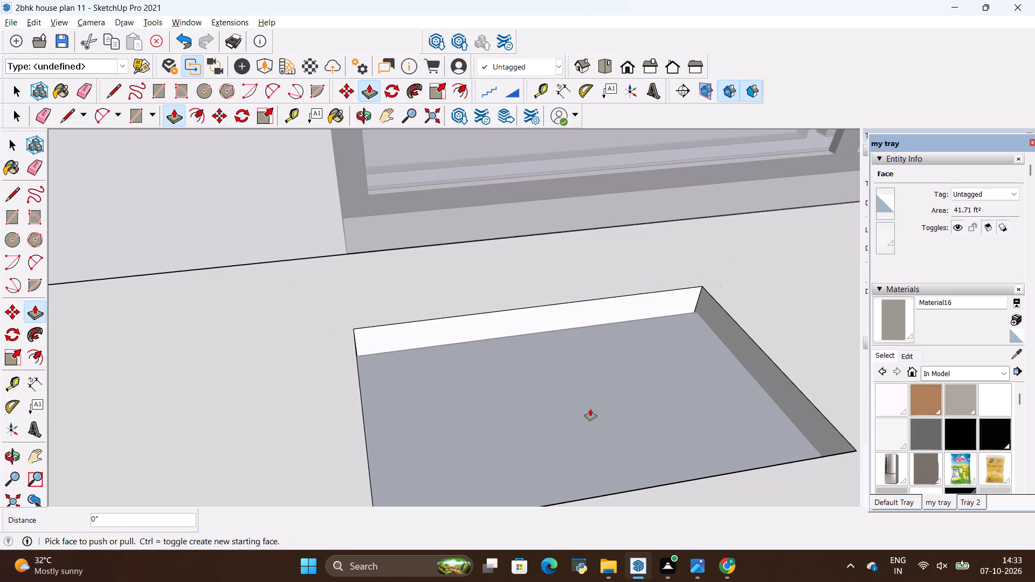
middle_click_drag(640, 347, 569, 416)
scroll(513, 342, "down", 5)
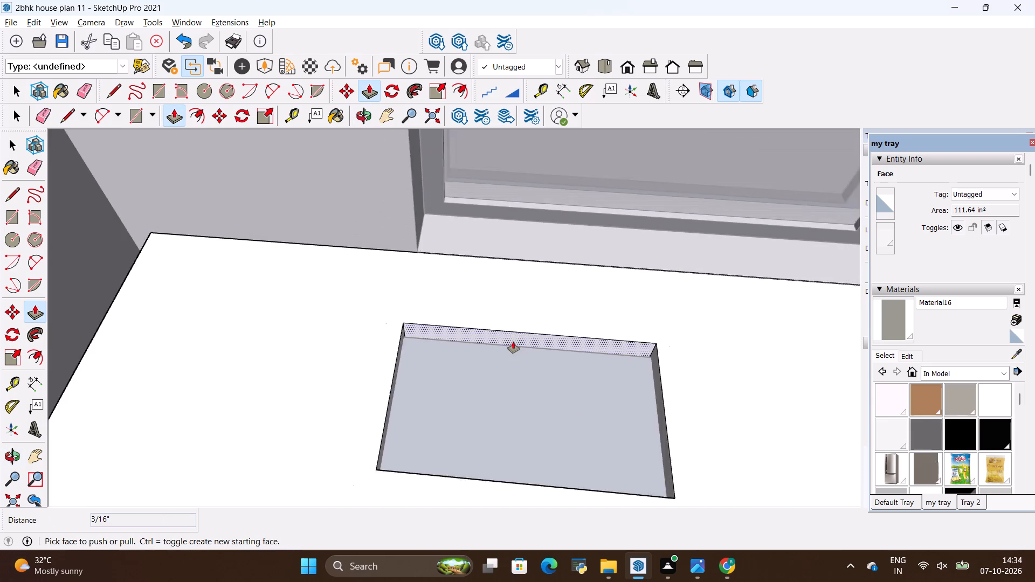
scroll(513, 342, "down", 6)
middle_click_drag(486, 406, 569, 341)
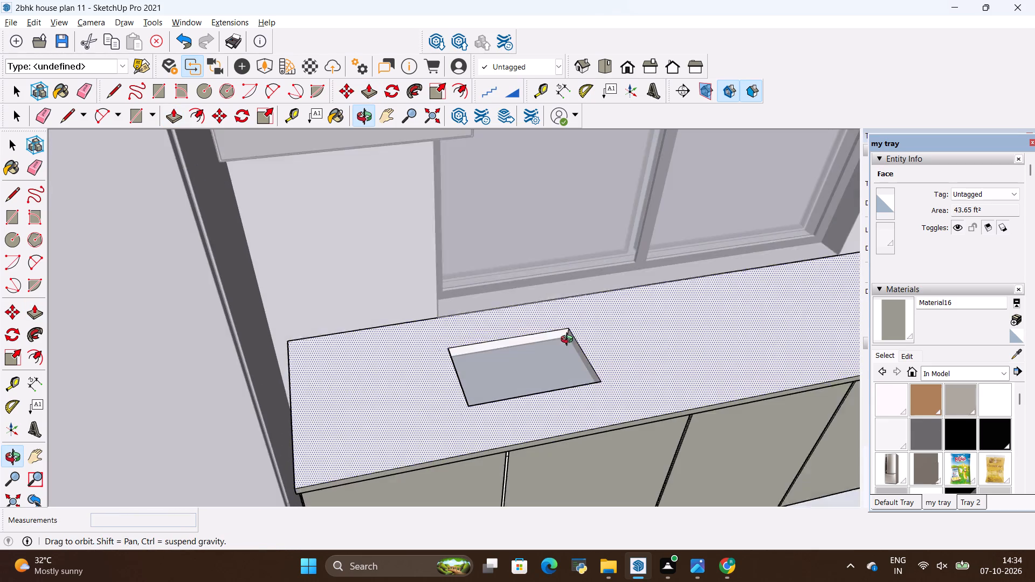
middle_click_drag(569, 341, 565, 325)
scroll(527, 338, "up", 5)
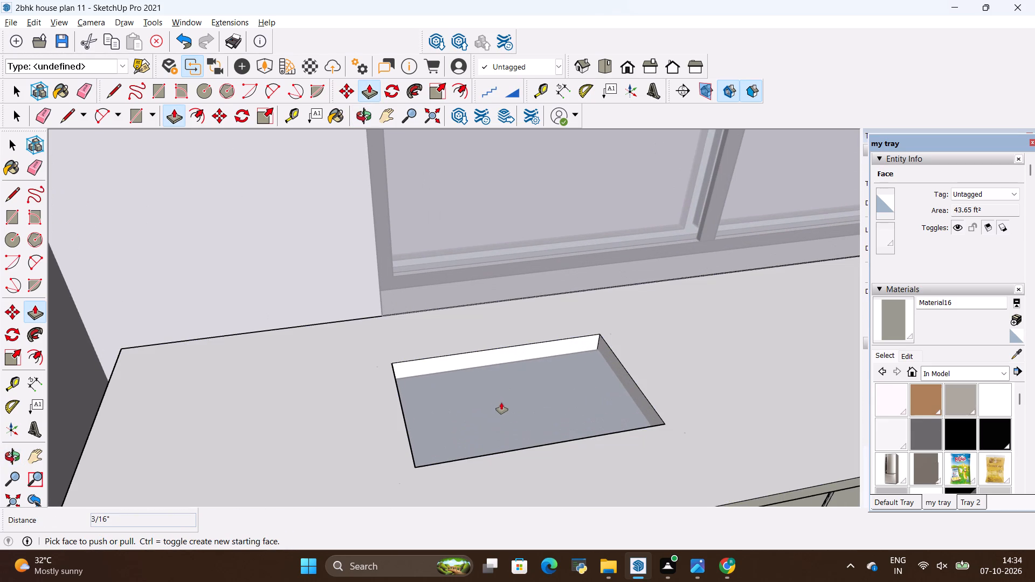
Undo the sink pushes and the sink rectangle on the countertop.
key("alt+BackSpace")
key("alt+BackSpace")
key("alt+BackSpace")
key("alt+BackSpace")
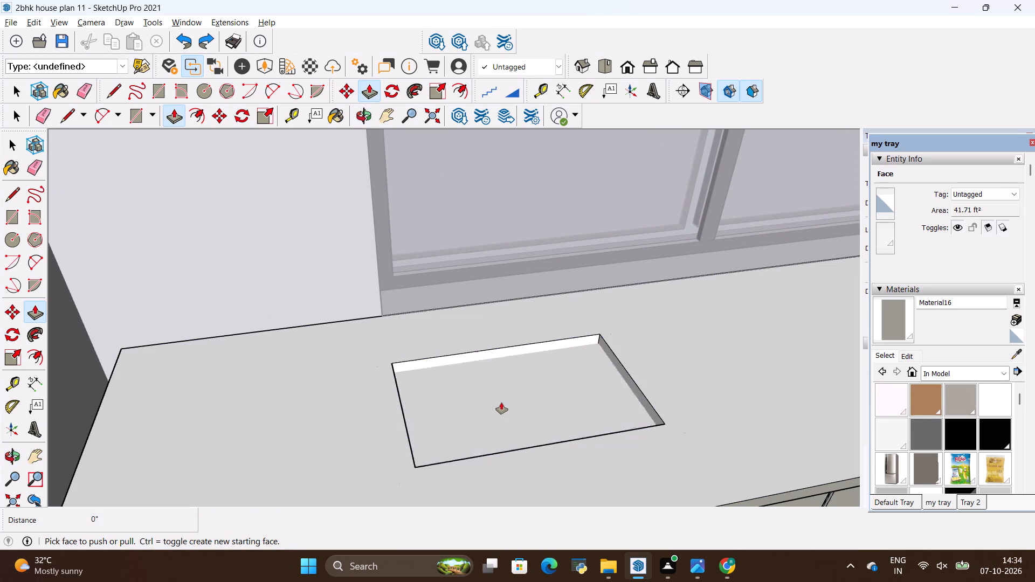
key("alt+BackSpace")
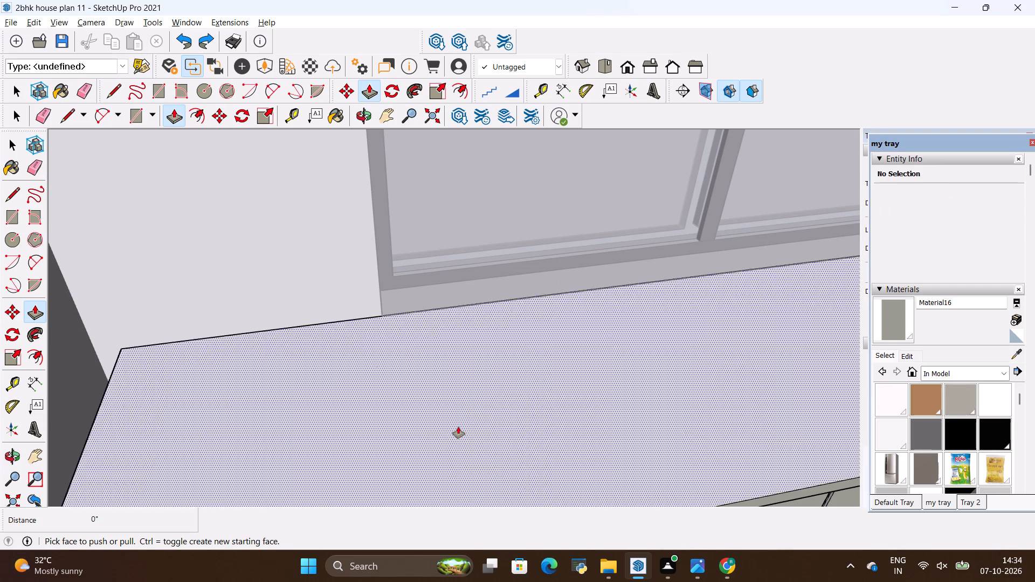
scroll(458, 427, "down", 18)
scroll(460, 414, "down", 6)
scroll(571, 394, "up", 2)
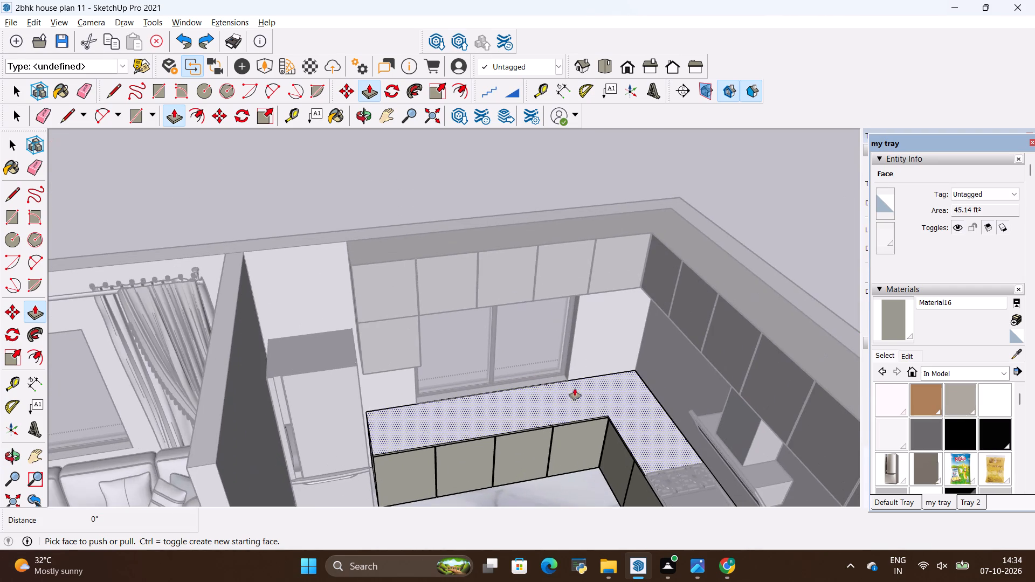
Leave the base cabinet group, reopen it and select the top face of the countertop.
key("space")
left_click(737, 169)
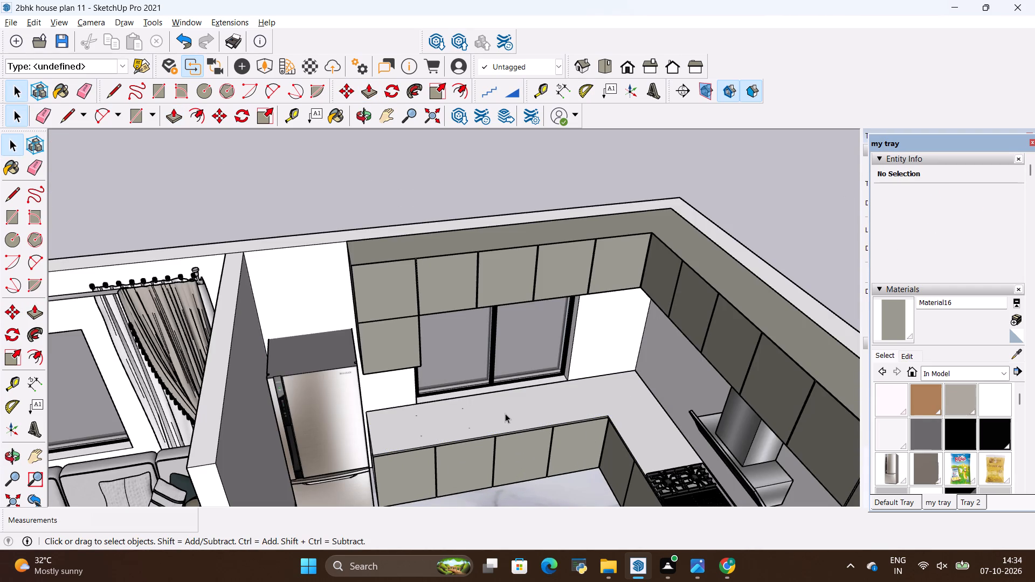
left_click(505, 413)
double_click(505, 413)
left_click(505, 413)
scroll(505, 413, "up", 2)
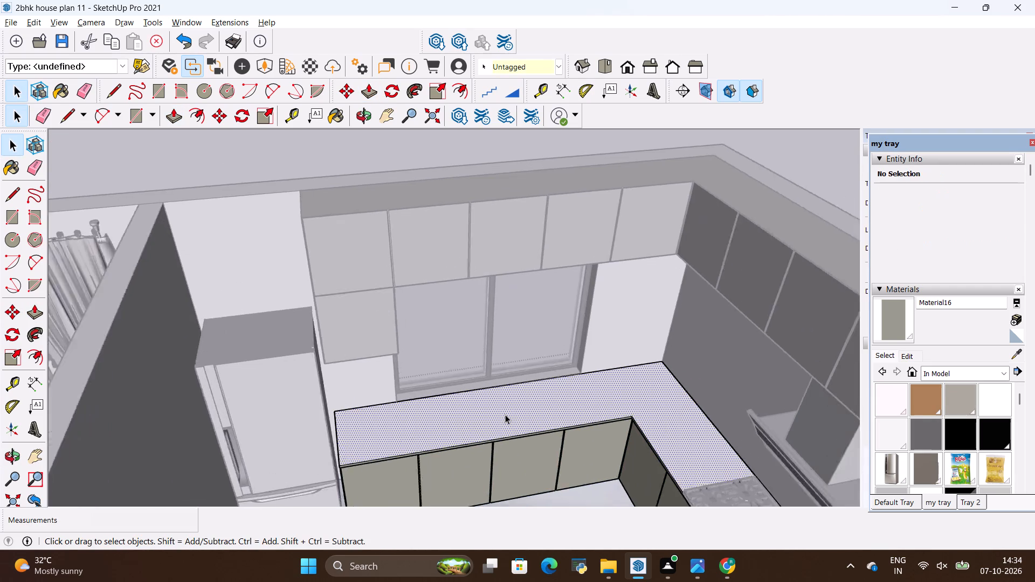
scroll(505, 414, "up", 10)
scroll(458, 397, "up", 3)
scroll(458, 397, "down", 5)
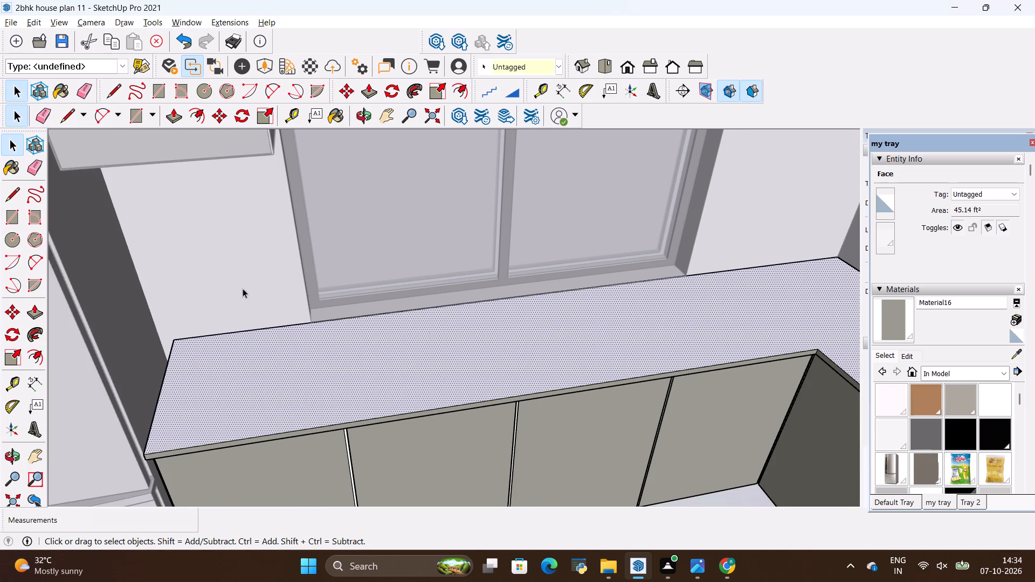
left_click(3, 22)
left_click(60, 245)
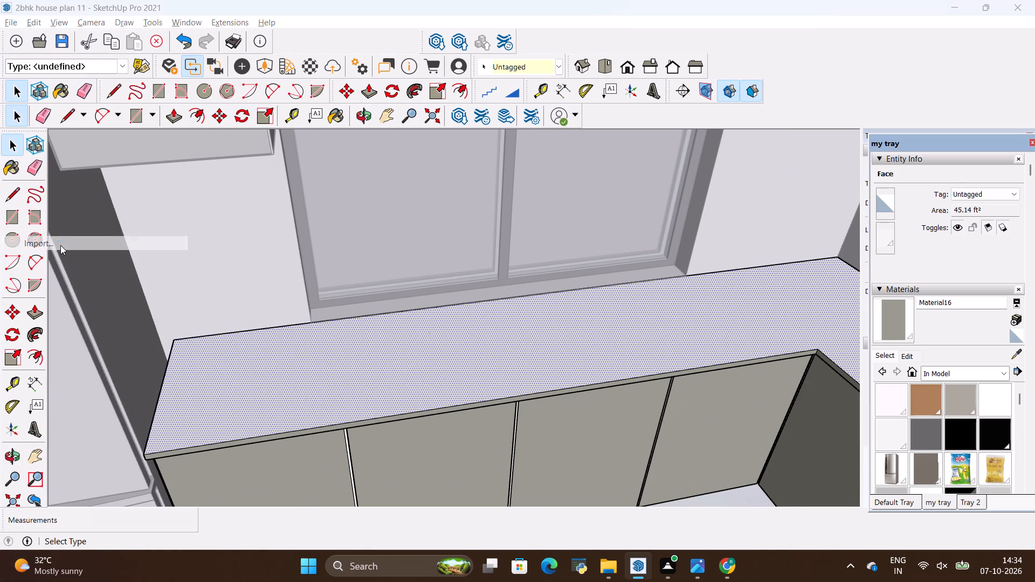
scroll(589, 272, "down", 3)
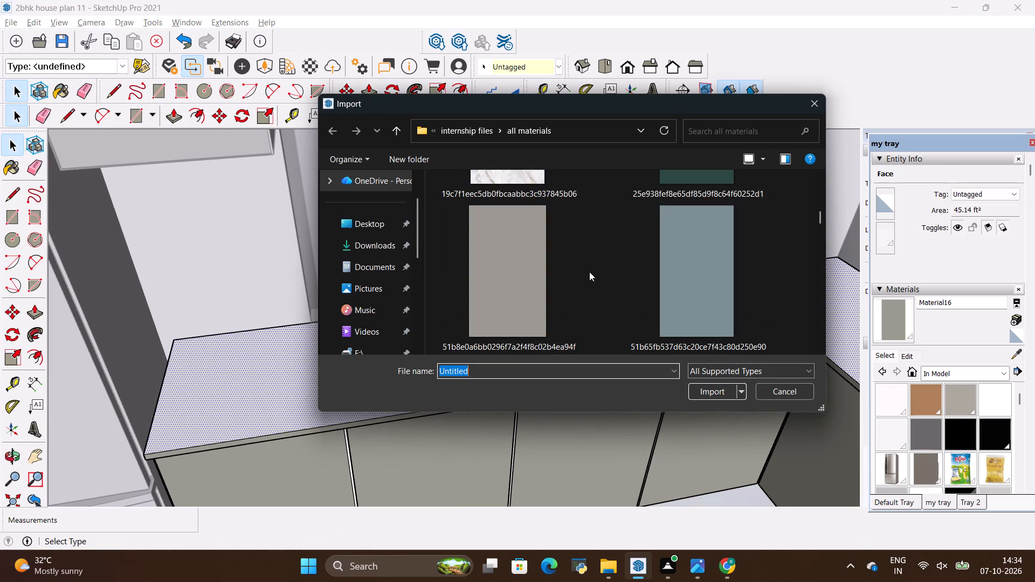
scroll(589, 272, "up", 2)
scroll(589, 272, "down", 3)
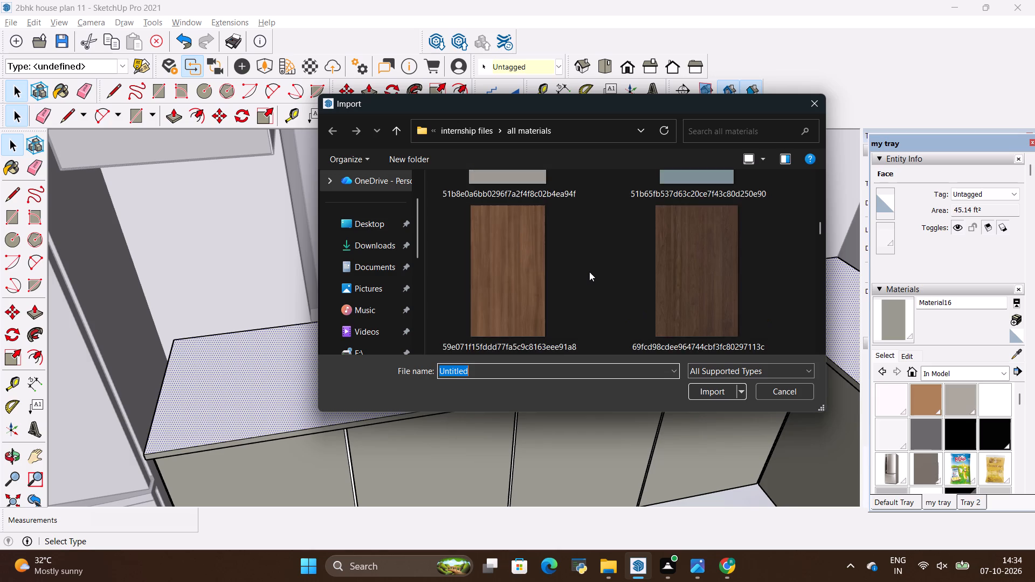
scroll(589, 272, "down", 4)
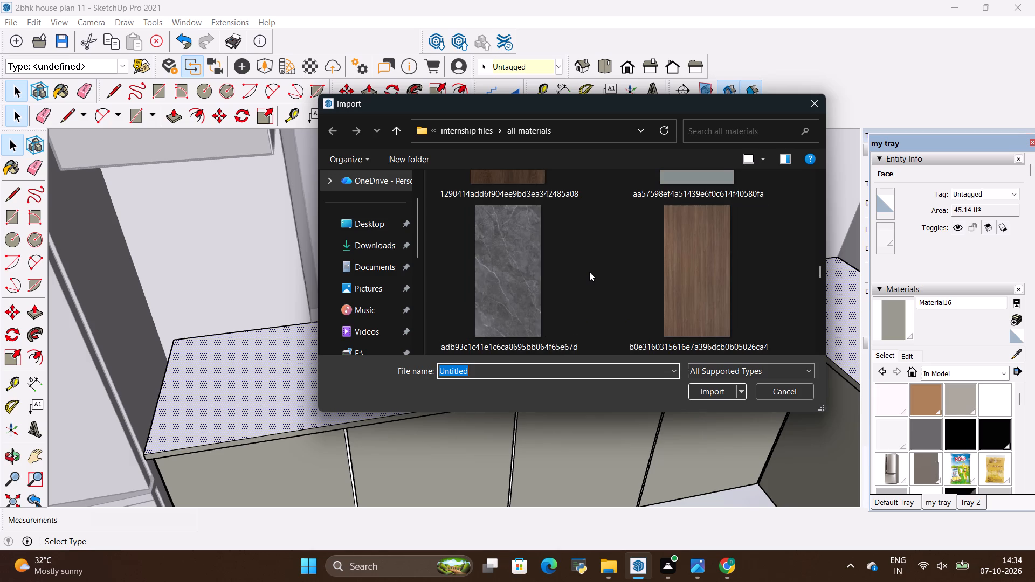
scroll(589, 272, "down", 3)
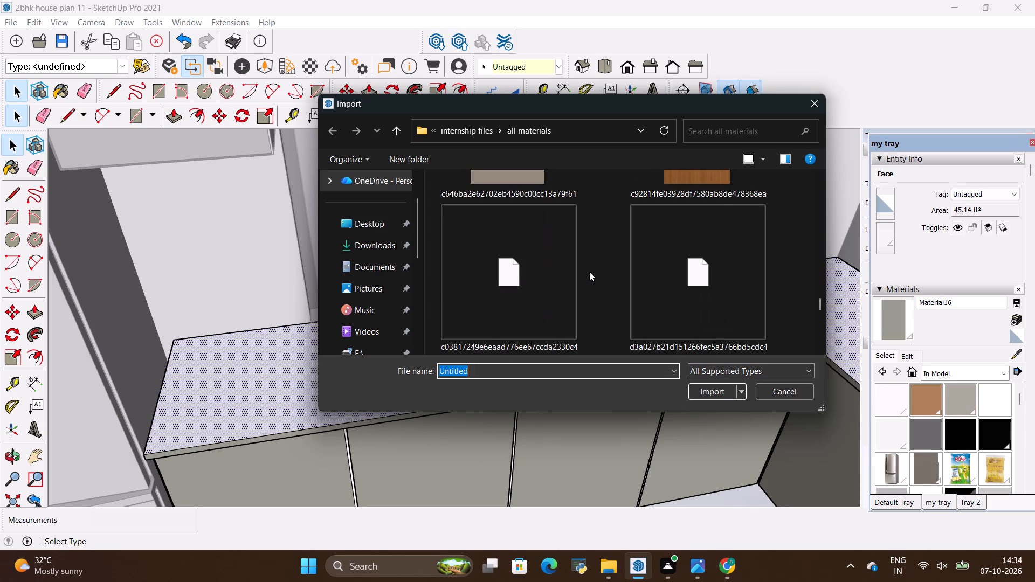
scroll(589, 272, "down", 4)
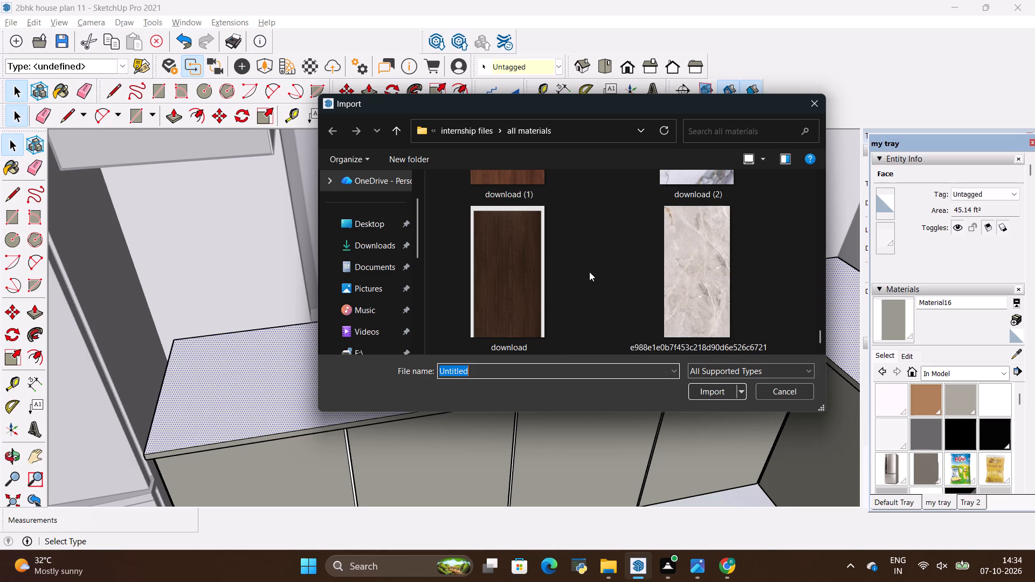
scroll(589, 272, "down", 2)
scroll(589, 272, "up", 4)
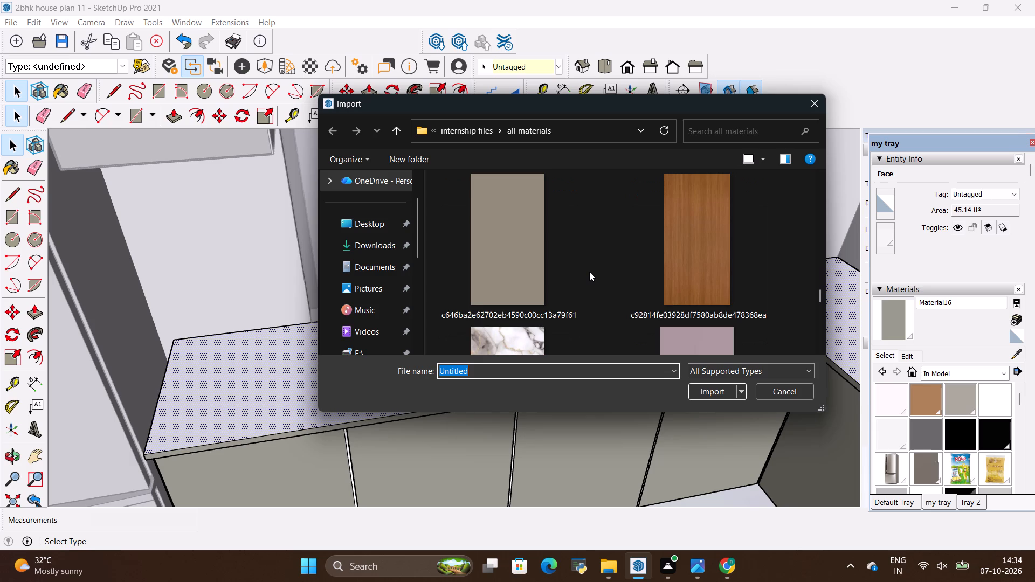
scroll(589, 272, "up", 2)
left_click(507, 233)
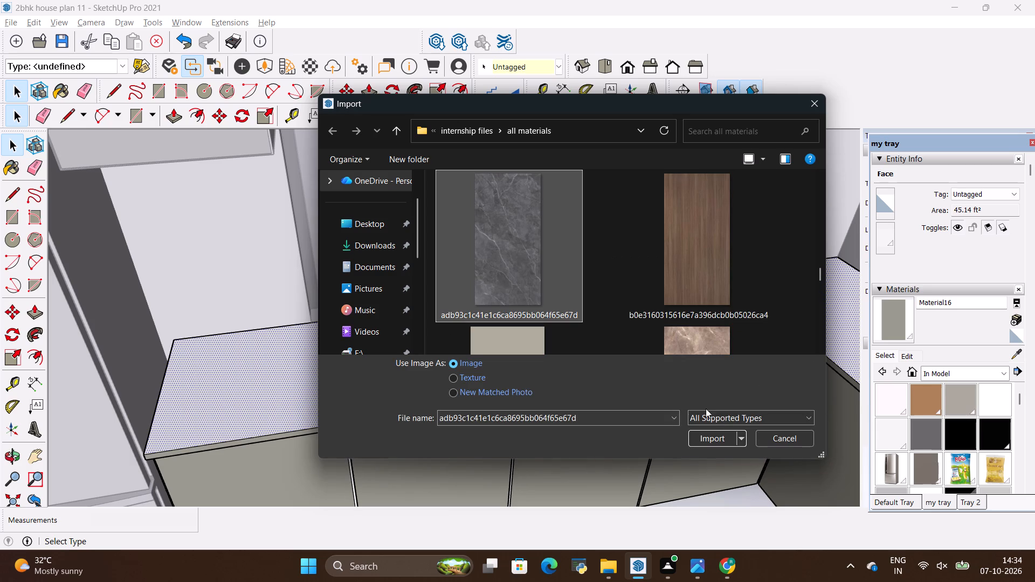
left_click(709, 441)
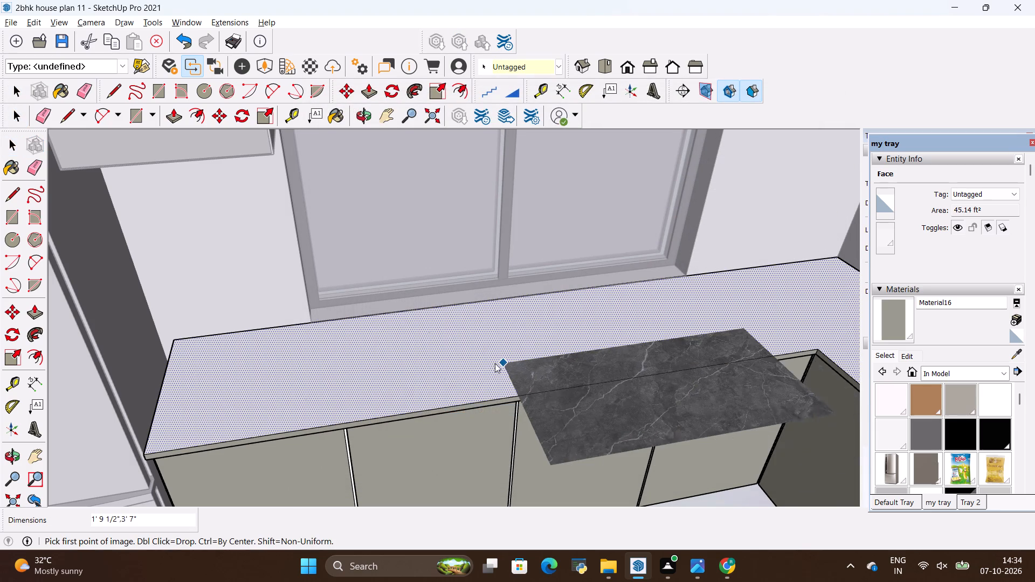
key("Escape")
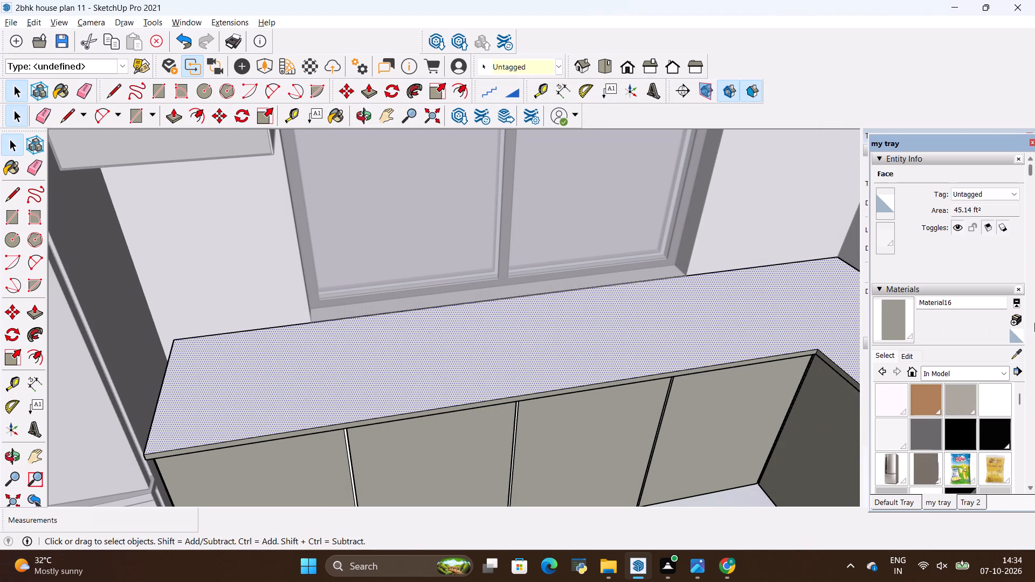
Create a new material using the dark grey marble image adb93c1c41e1c6ca8695bb064f65e67d from the all materials folder as its texture.
left_click(1018, 318)
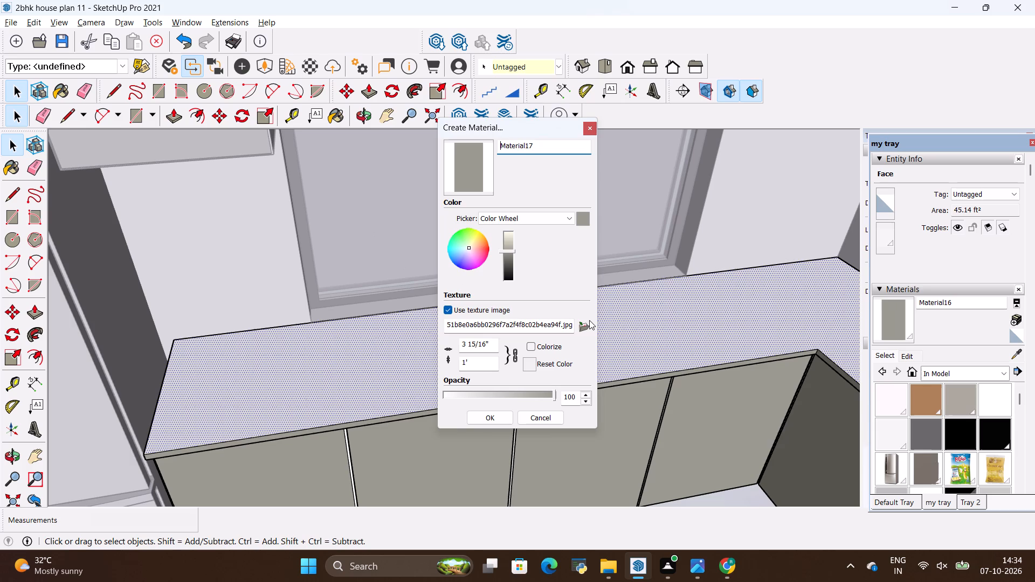
left_click(587, 323)
scroll(537, 251, "down", 5)
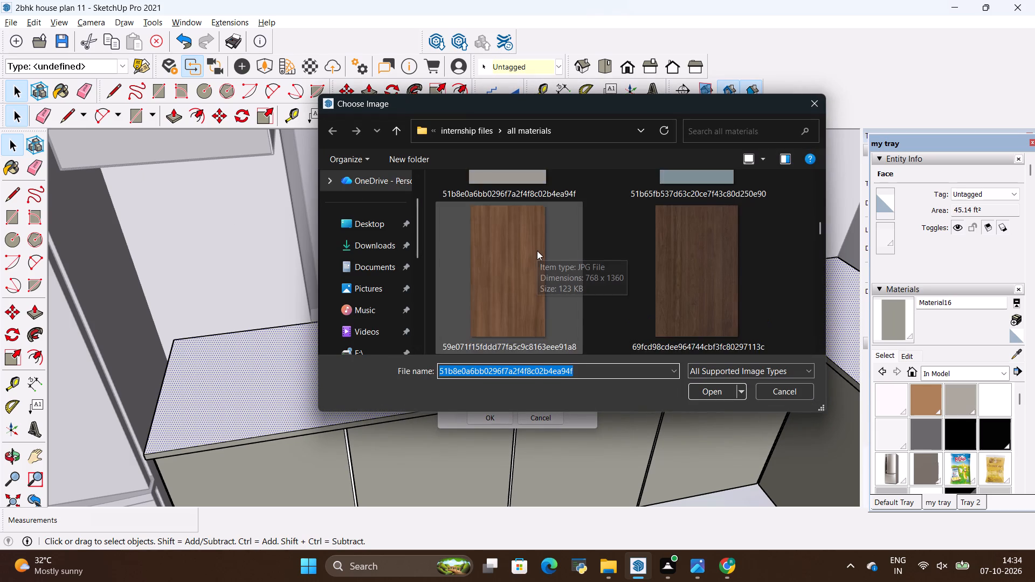
scroll(537, 251, "down", 5)
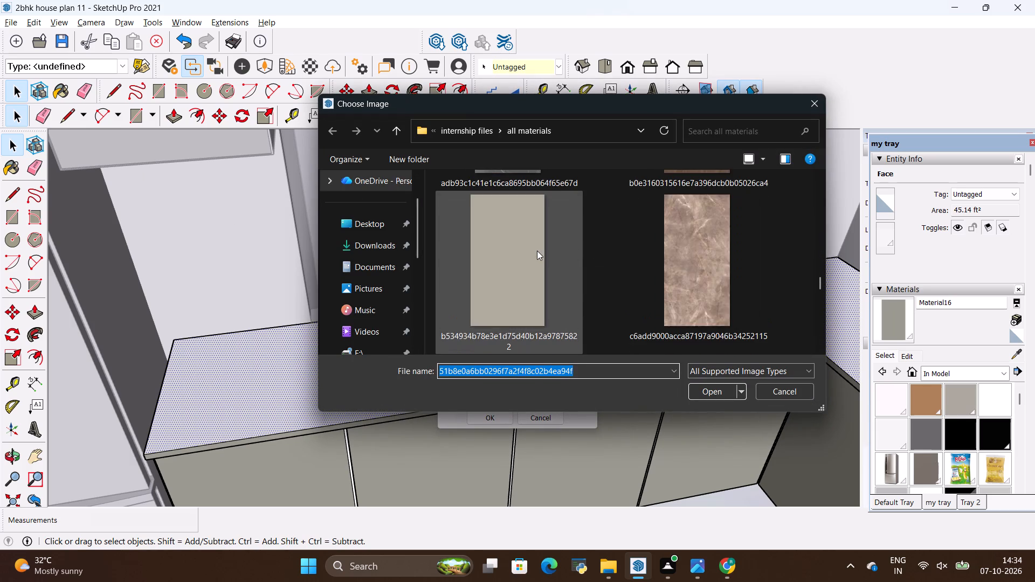
scroll(537, 251, "up", 1)
left_click(520, 244)
left_click(709, 389)
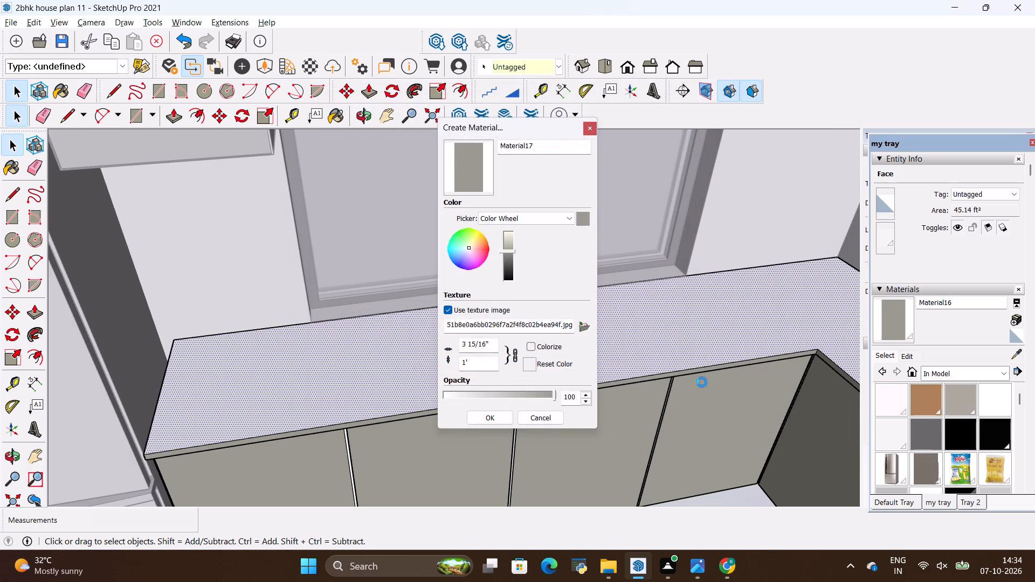
left_click(492, 418)
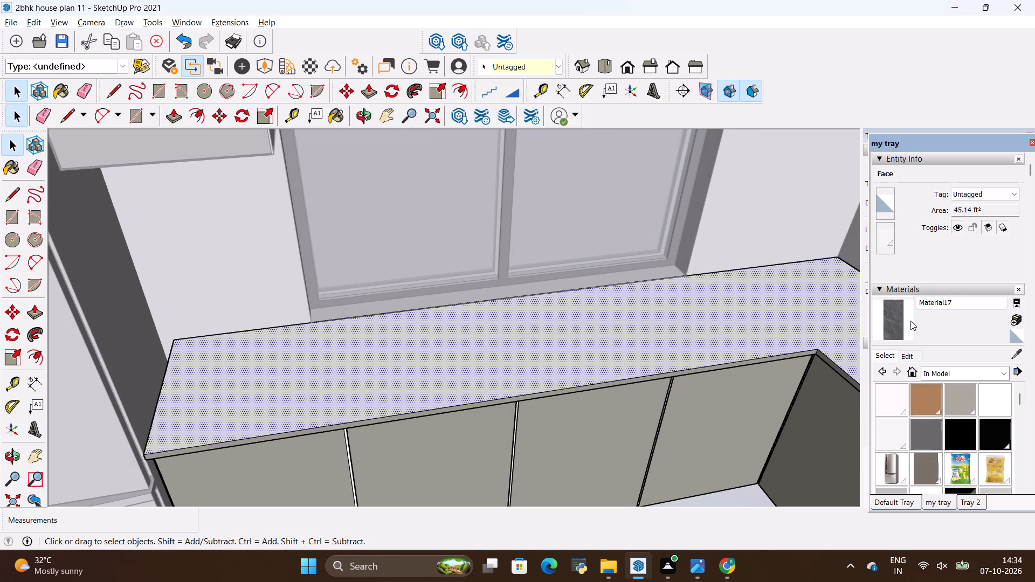
Paint the countertop's top face with the new dark grey marble material.
left_click(887, 320)
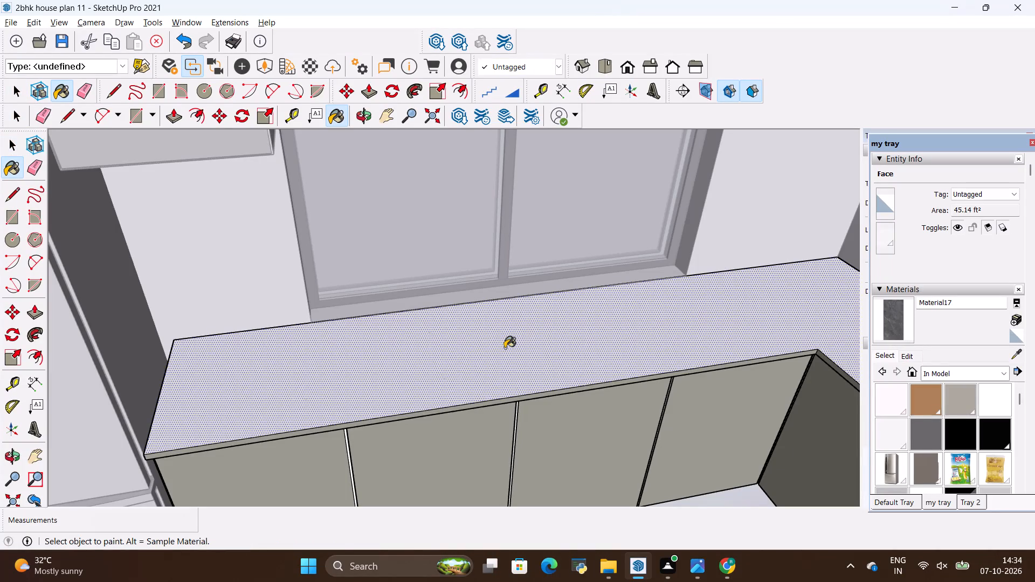
left_click(505, 348)
scroll(458, 354, "up", 9)
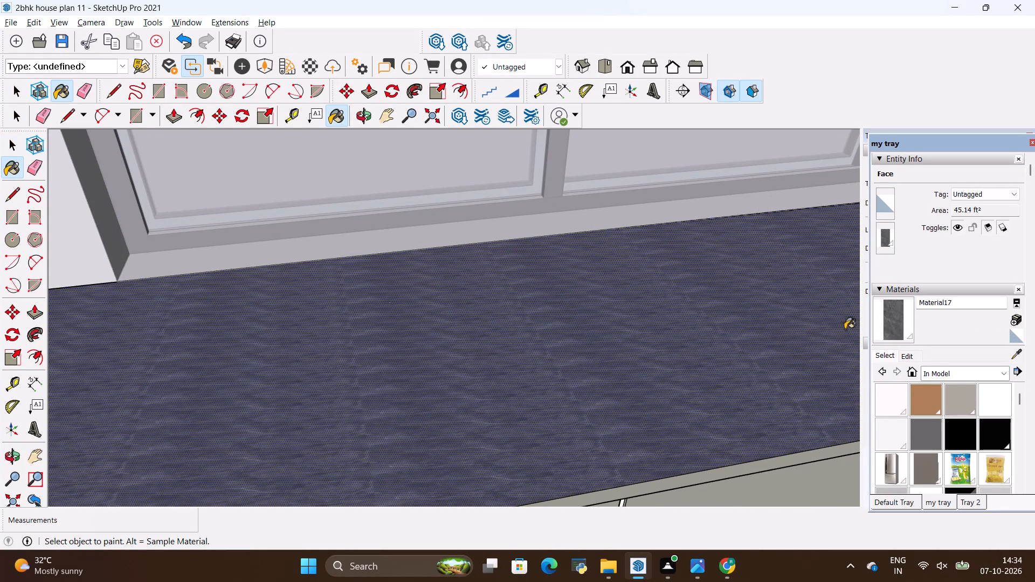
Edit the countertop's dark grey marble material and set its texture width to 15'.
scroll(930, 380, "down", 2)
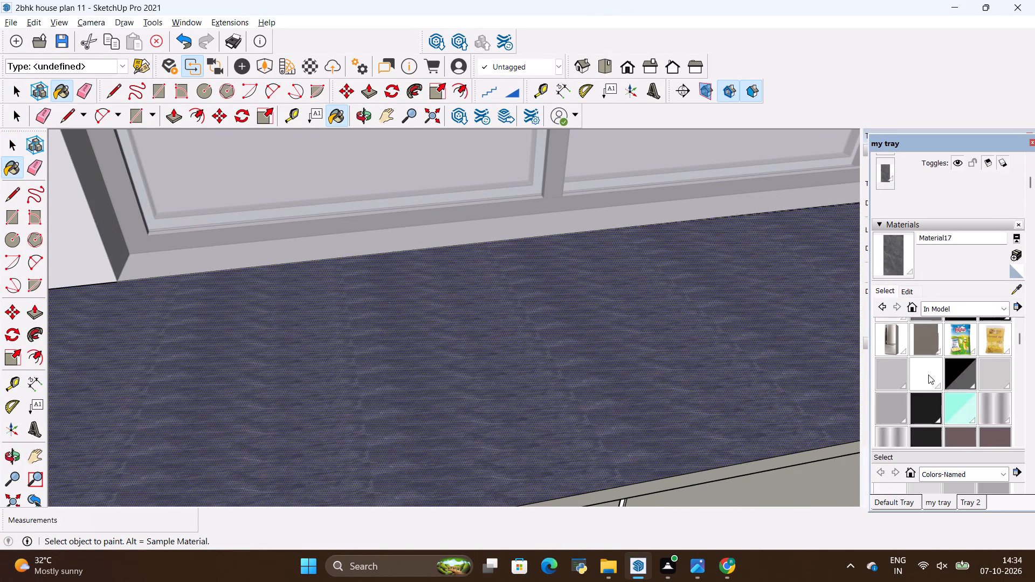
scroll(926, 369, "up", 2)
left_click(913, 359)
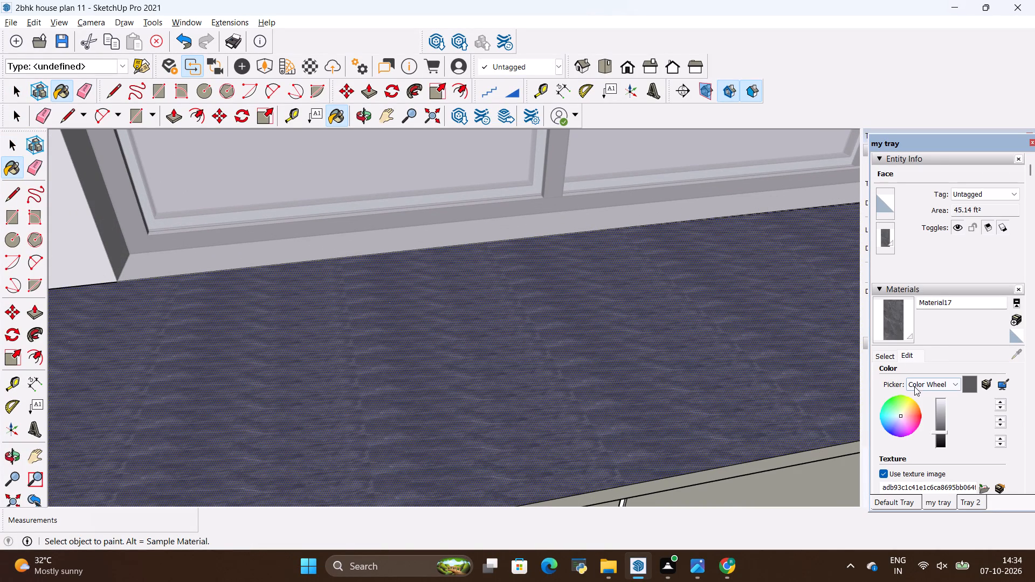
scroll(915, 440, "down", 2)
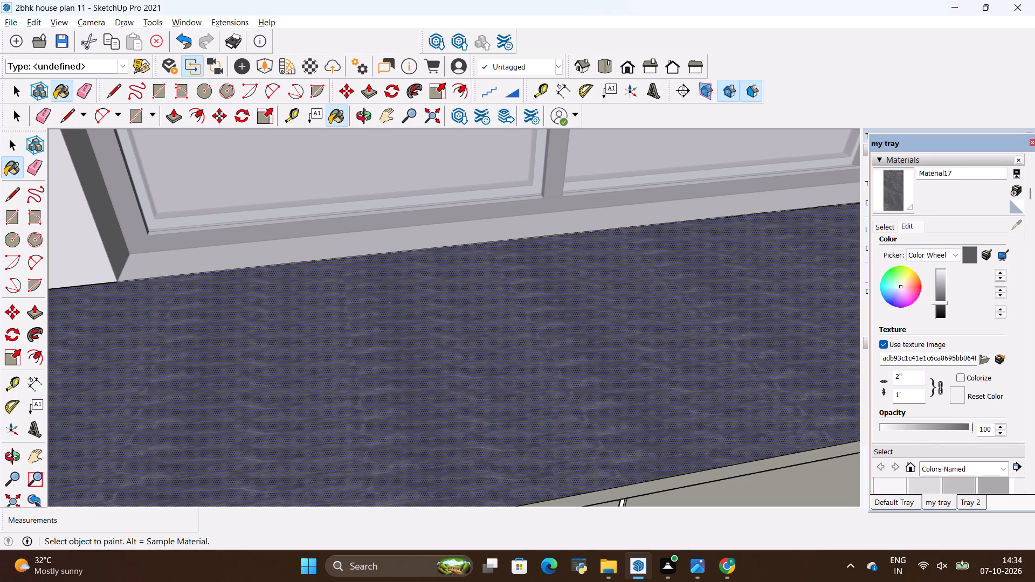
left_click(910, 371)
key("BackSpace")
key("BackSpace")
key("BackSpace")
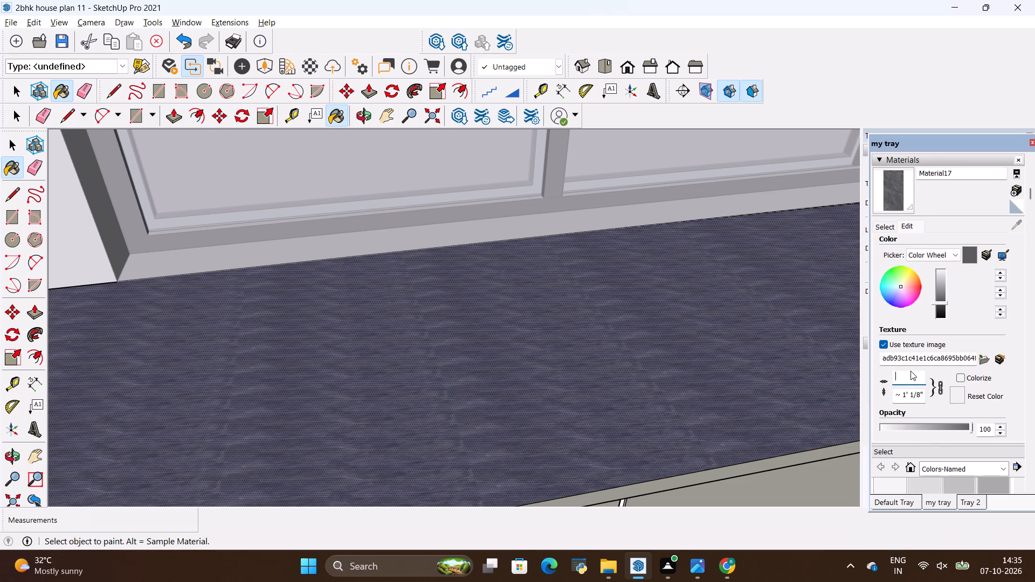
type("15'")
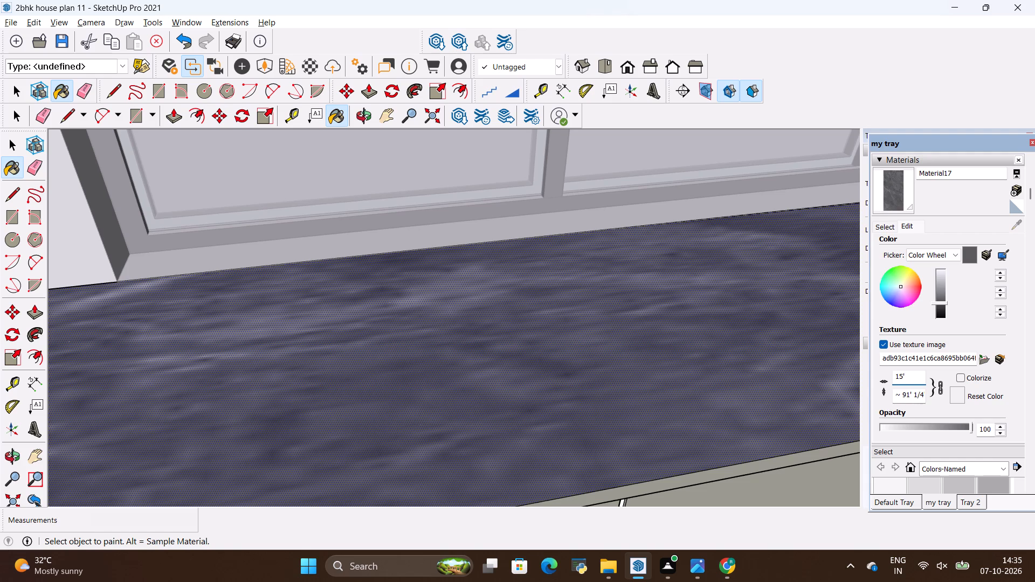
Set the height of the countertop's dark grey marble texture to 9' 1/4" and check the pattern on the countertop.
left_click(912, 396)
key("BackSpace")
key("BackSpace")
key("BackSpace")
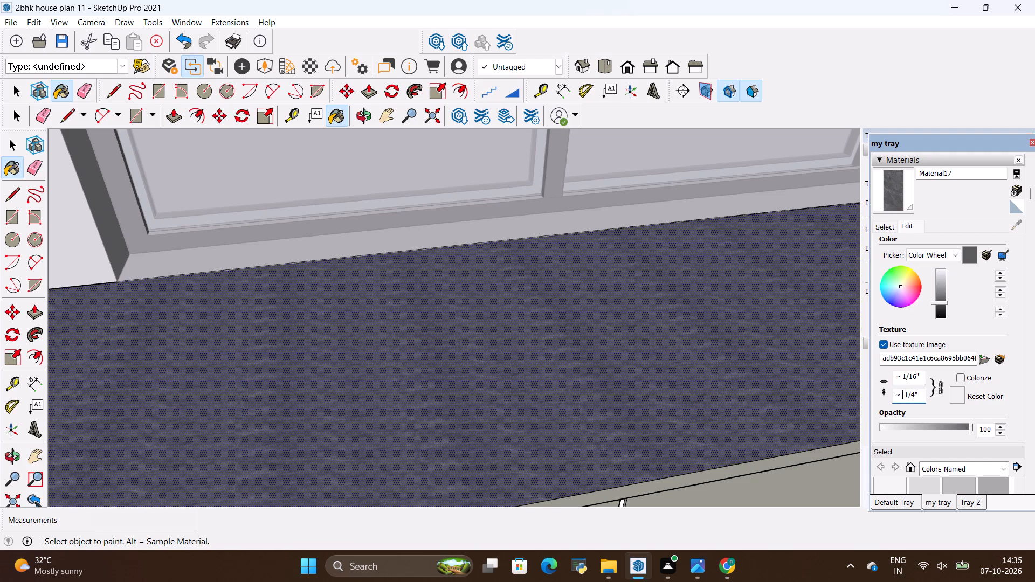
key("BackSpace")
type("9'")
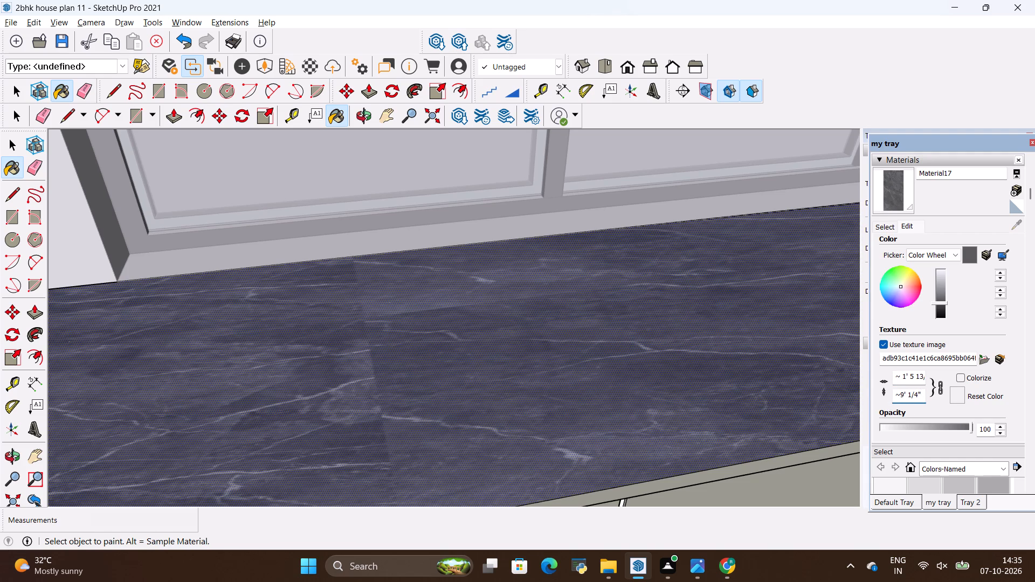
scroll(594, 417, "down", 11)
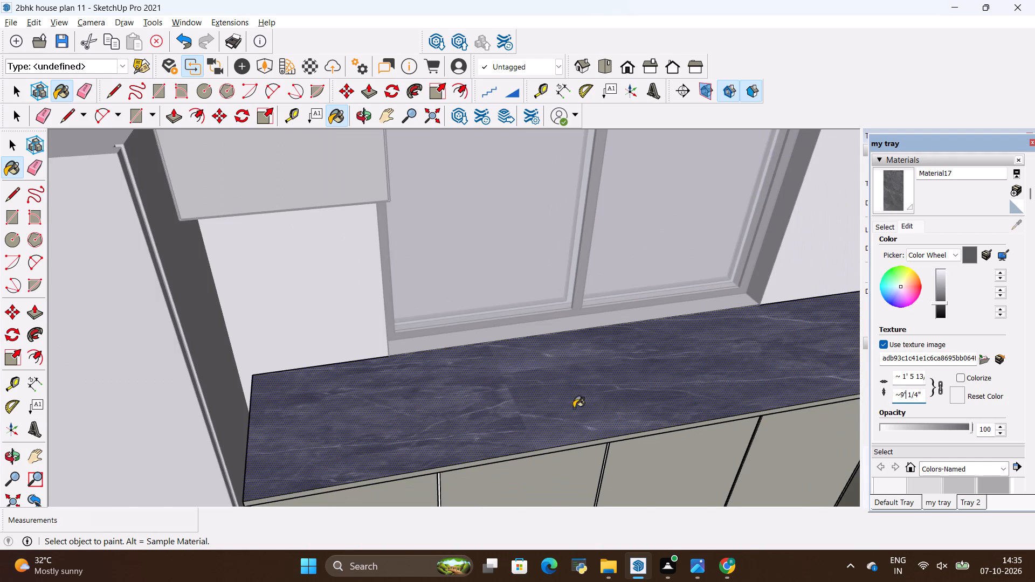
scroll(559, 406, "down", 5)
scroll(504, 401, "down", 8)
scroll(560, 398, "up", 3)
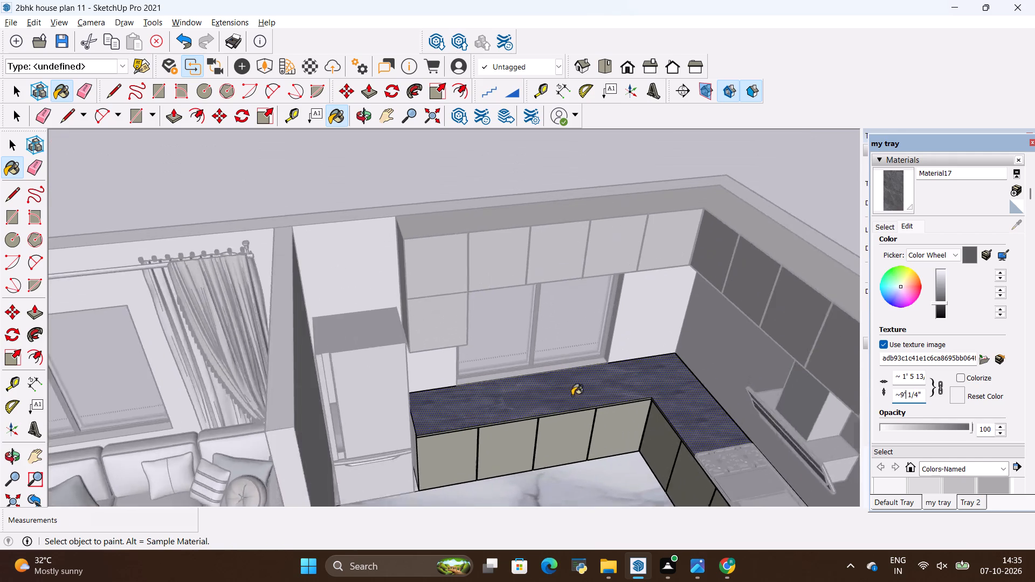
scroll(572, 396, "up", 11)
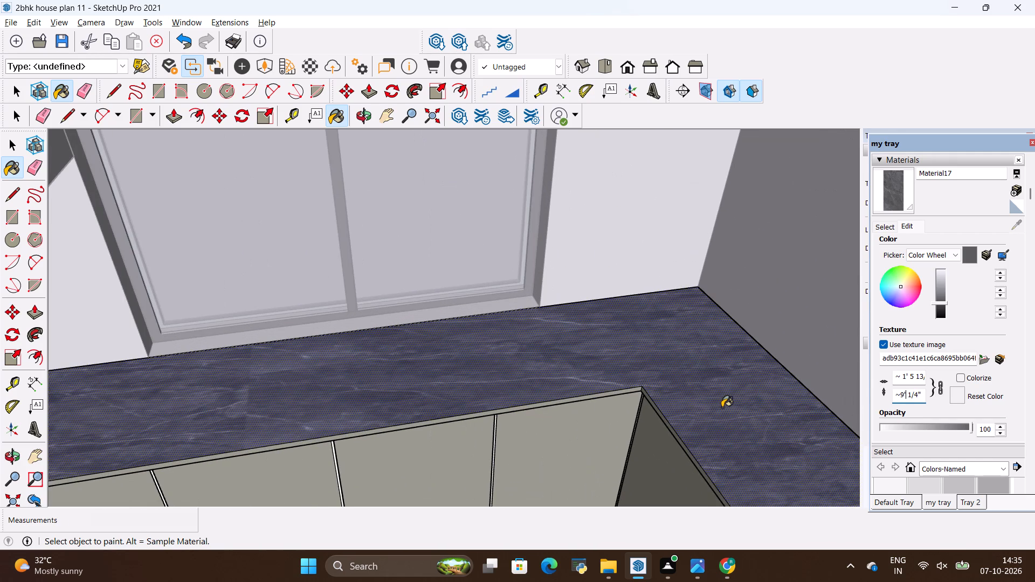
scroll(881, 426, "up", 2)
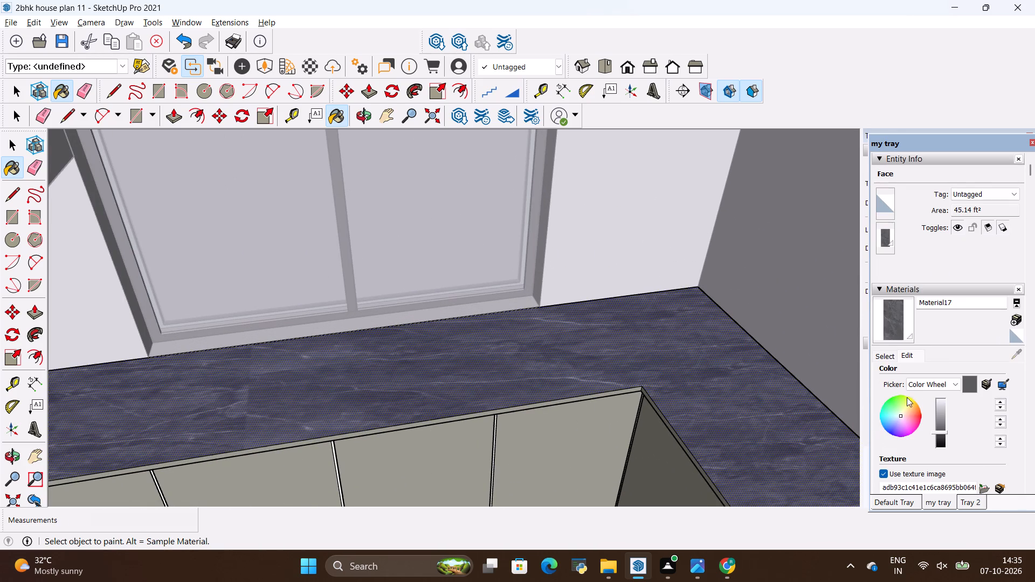
Set the dark grey marble texture's height to 17' and leave the base cabinet group.
scroll(908, 379, "down", 2)
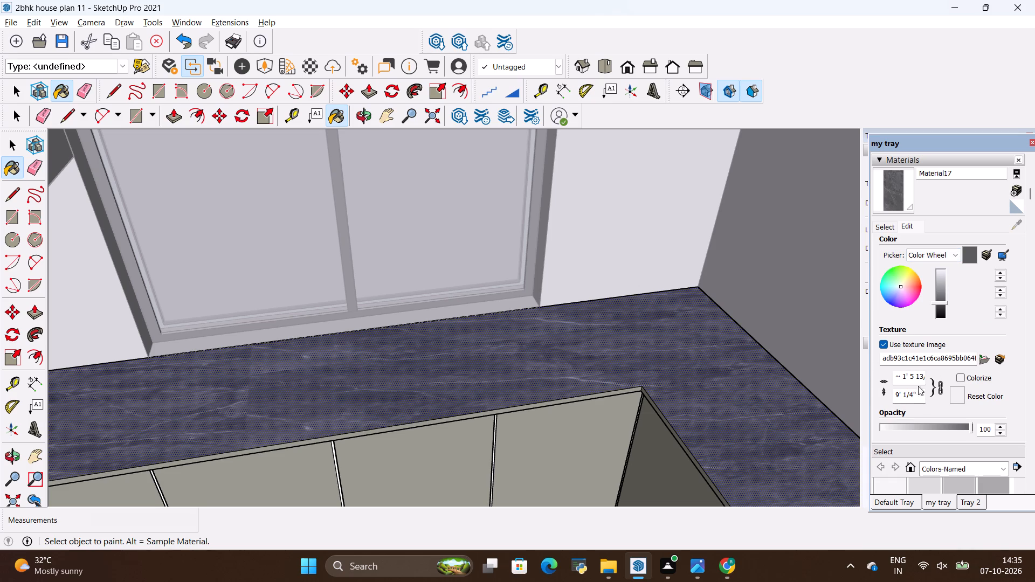
left_click(922, 392)
key("BackSpace")
key("BackSpace")
key("BackSpace")
key("BackSpace")
key("BackSpace")
type("8'")
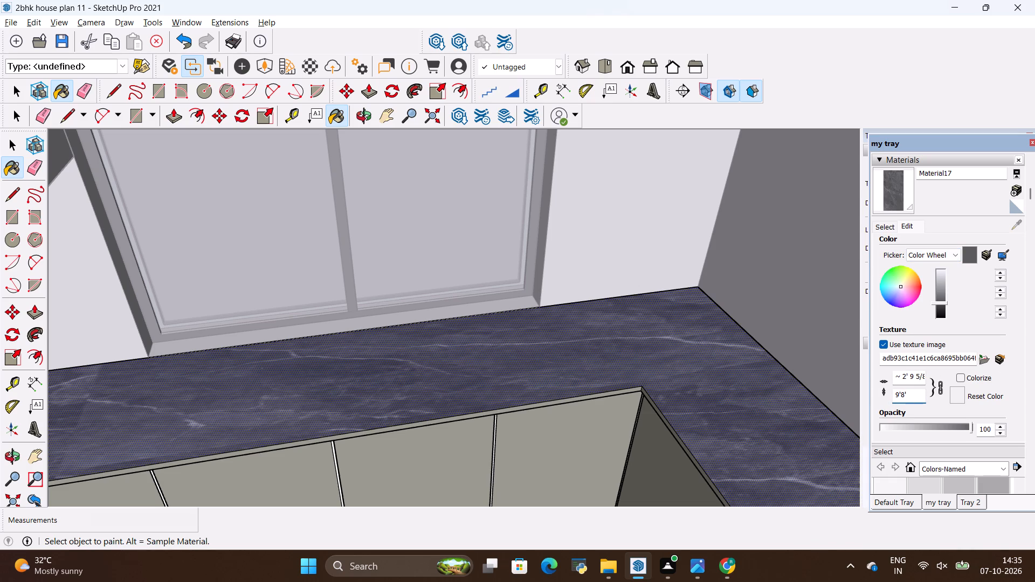
scroll(611, 394, "down", 6)
key("space")
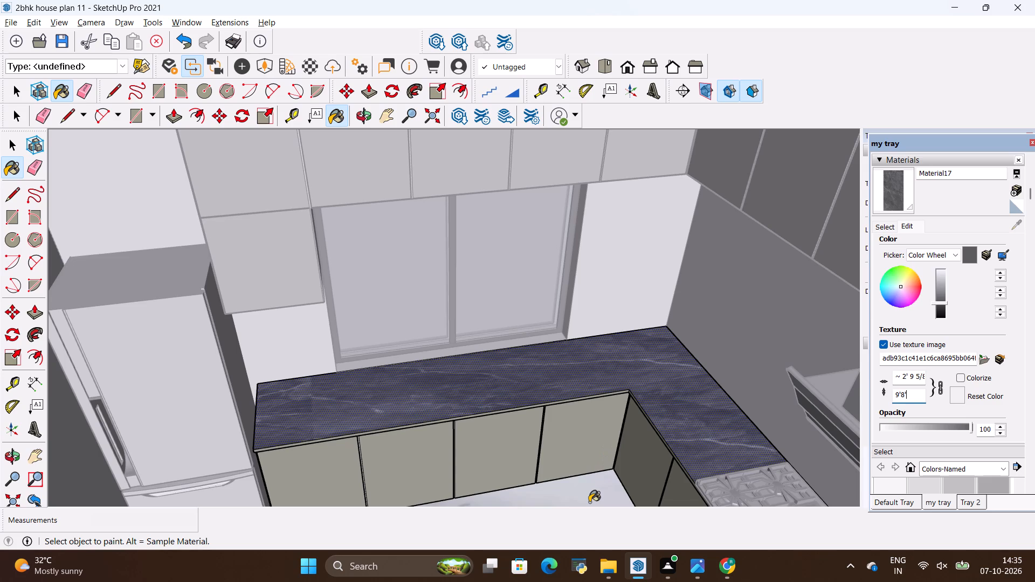
left_click(593, 489)
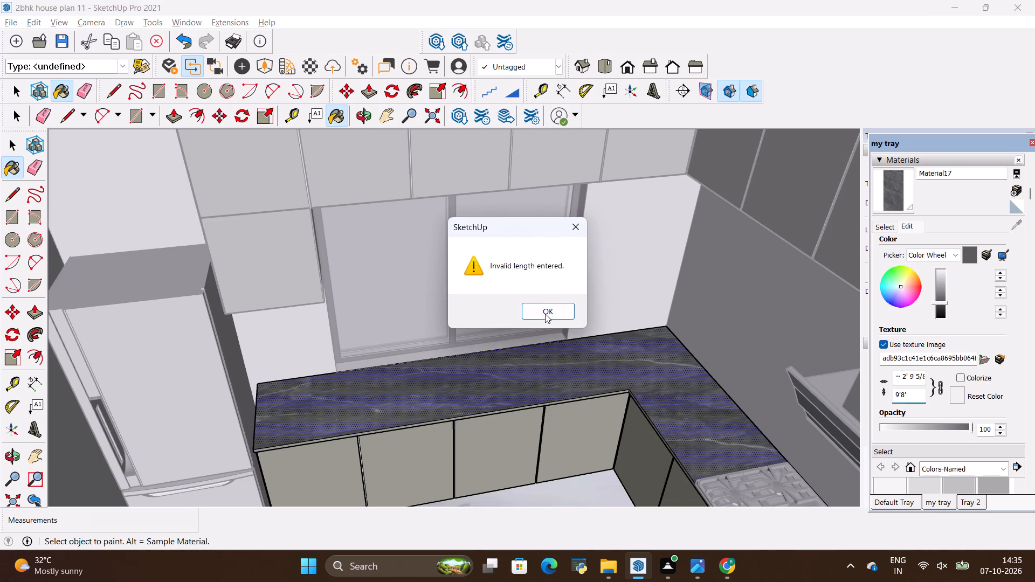
left_click(543, 310)
key("space")
left_click(584, 483)
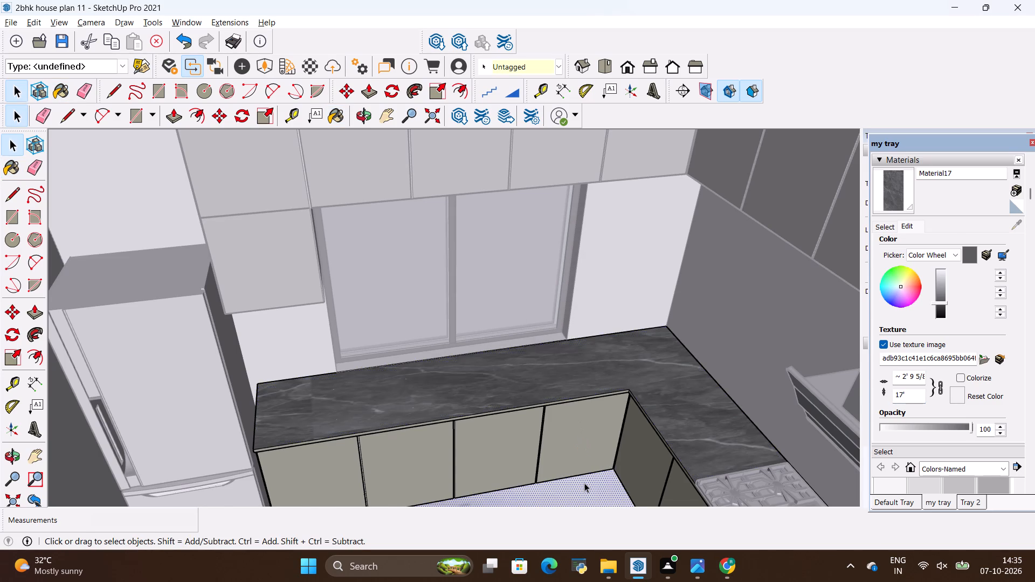
scroll(584, 483, "down", 11)
left_click(715, 286)
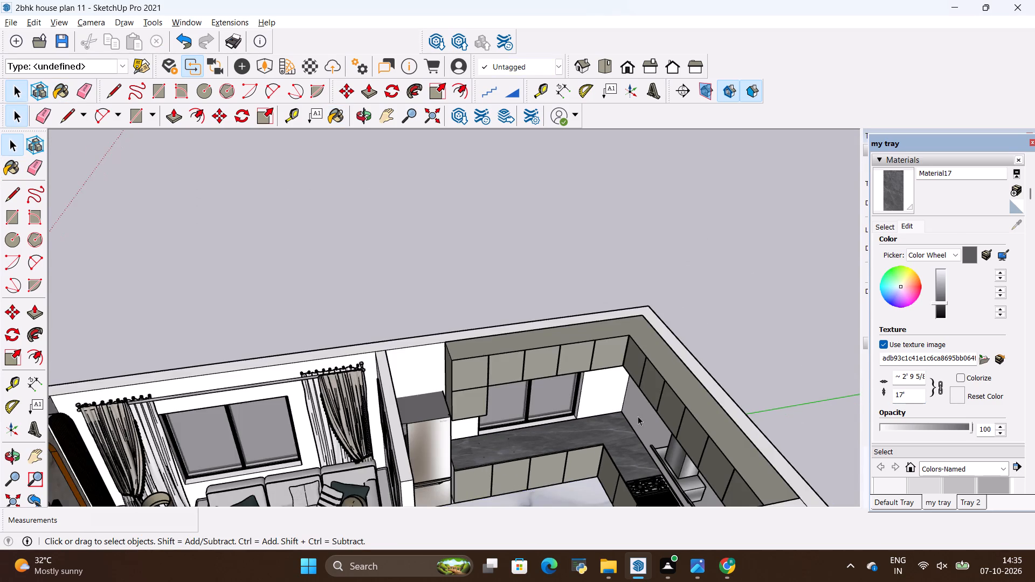
Examine the marble veining and scale along both legs of the L-shaped countertop.
scroll(638, 416, "up", 4)
scroll(544, 364, "down", 5)
scroll(524, 462, "up", 13)
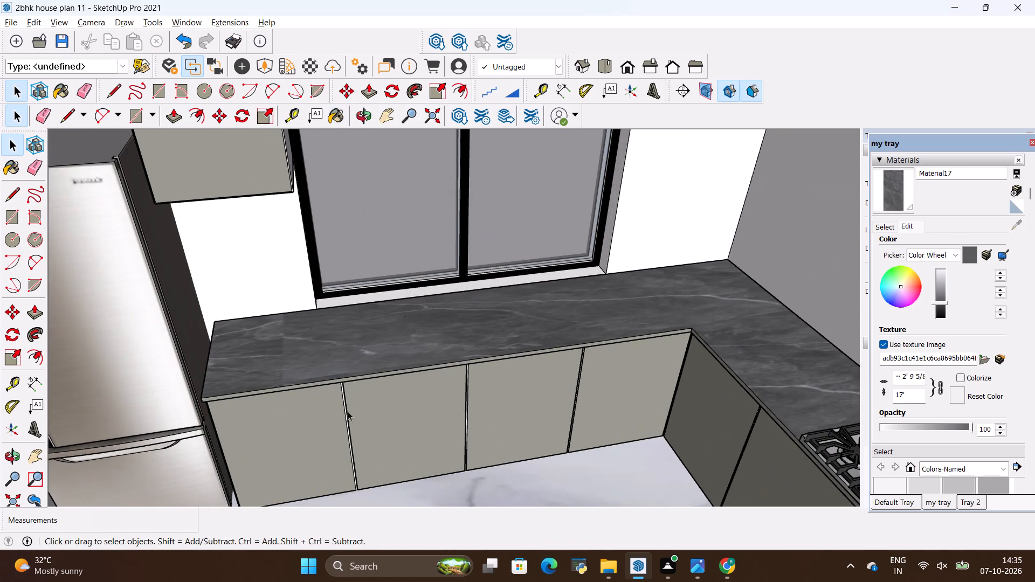
scroll(314, 374, "up", 8)
scroll(305, 361, "down", 12)
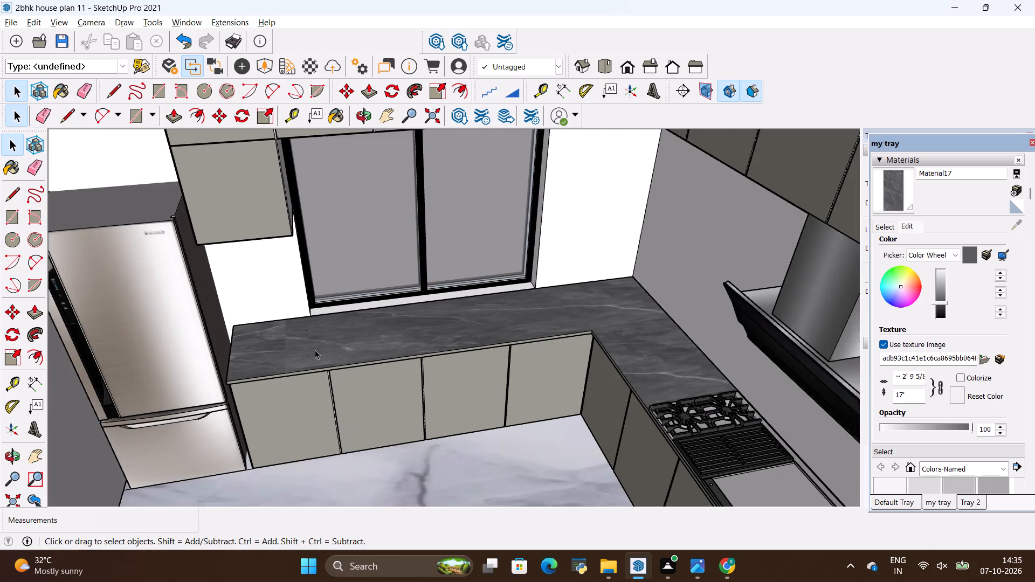
scroll(316, 349, "down", 4)
middle_click_drag(446, 389, 628, 410)
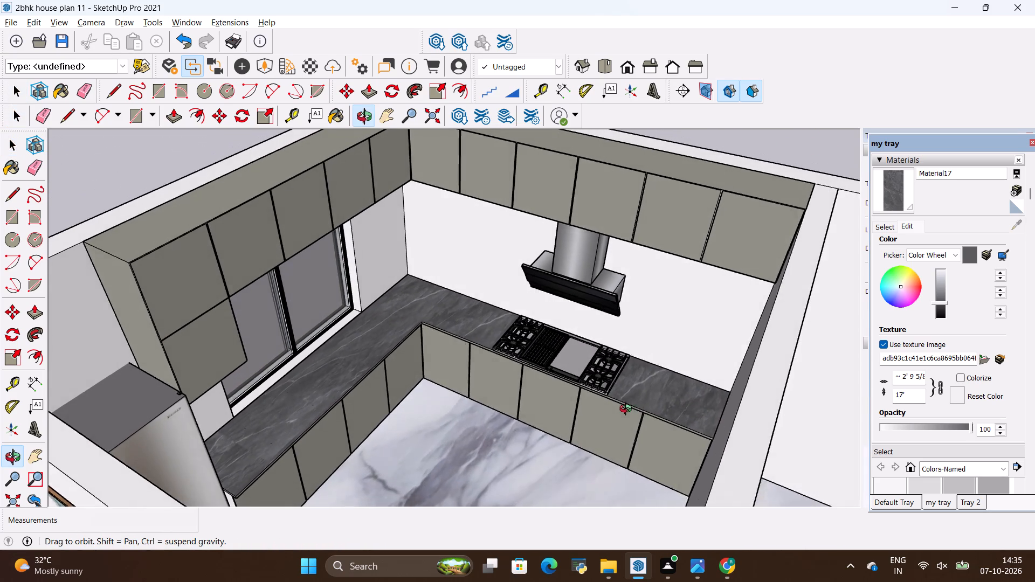
middle_click_drag(628, 410, 625, 411)
scroll(283, 419, "up", 3)
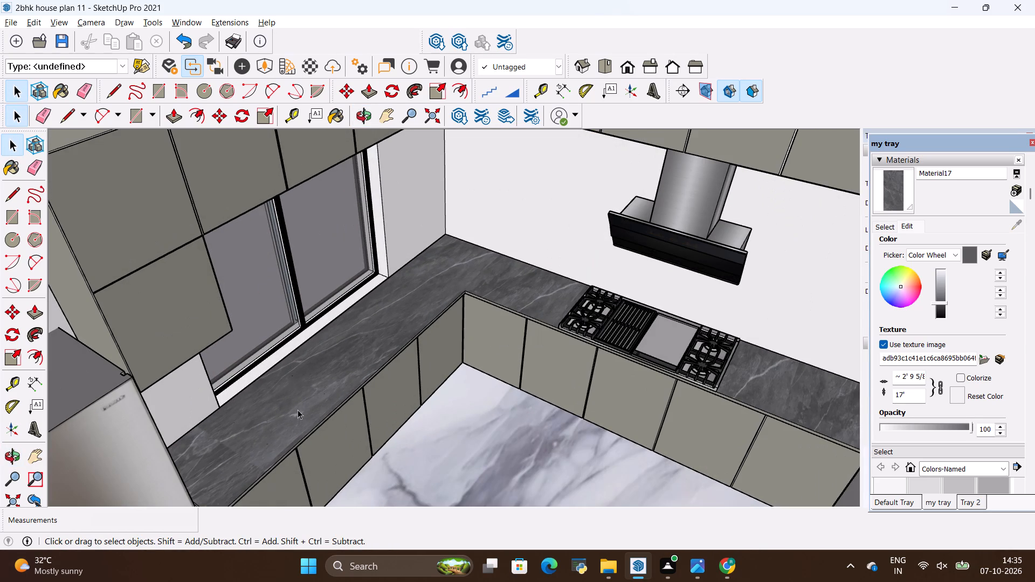
scroll(296, 406, "up", 14)
scroll(327, 411, "down", 18)
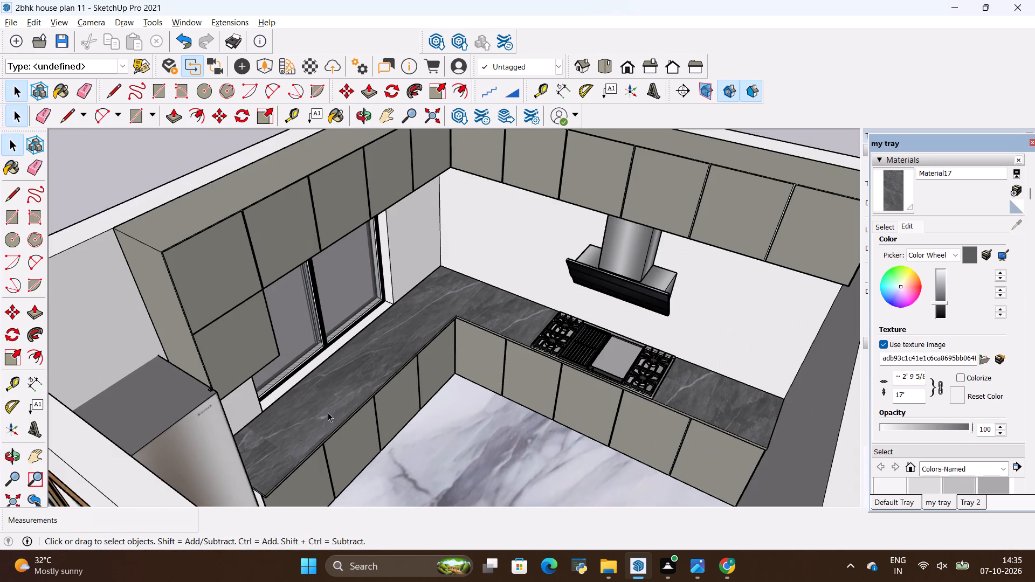
scroll(529, 376, "down", 6)
middle_click_drag(622, 384, 446, 373)
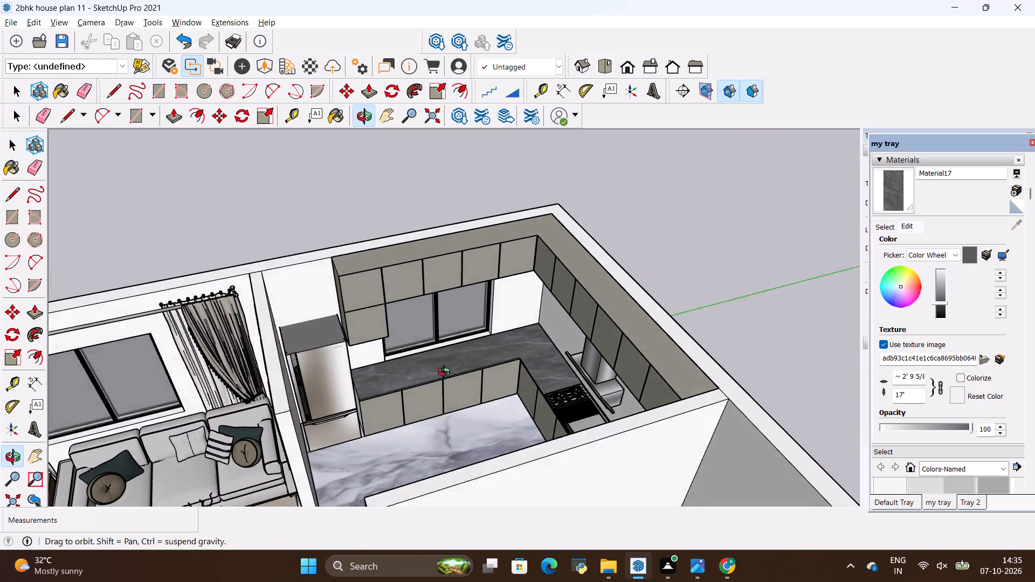
middle_click_drag(446, 373, 433, 359)
Paint the countertop's front edge with the dark grey marble material.
left_click(899, 189)
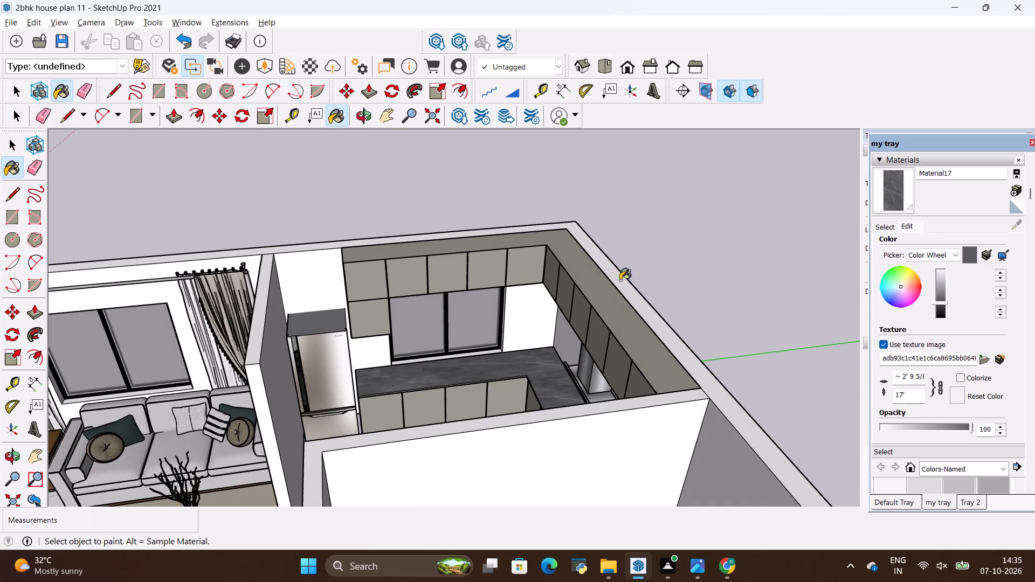
scroll(553, 349, "up", 16)
scroll(463, 334, "up", 6)
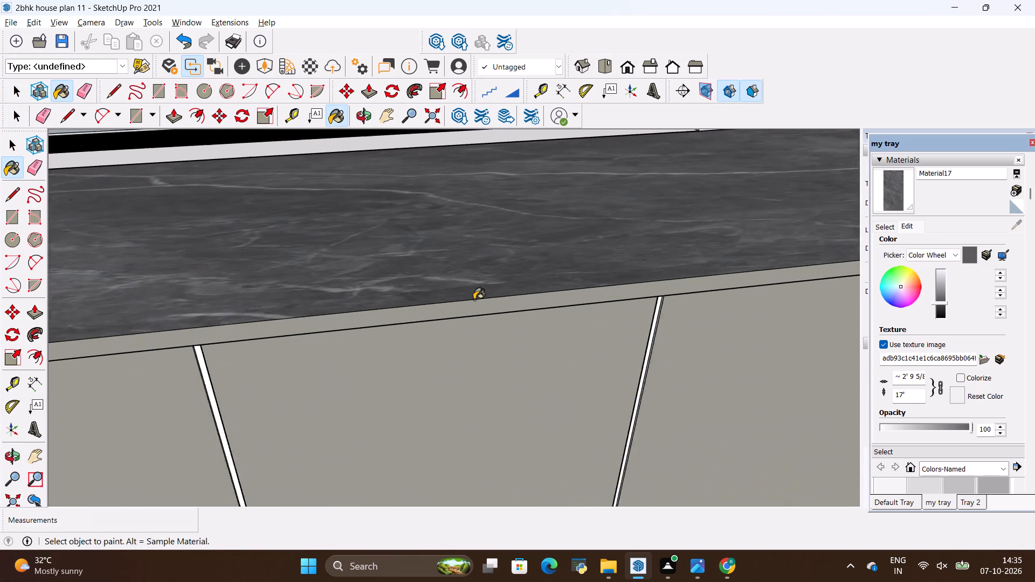
scroll(474, 300, "up", 9)
left_click(484, 310)
scroll(432, 338, "down", 2)
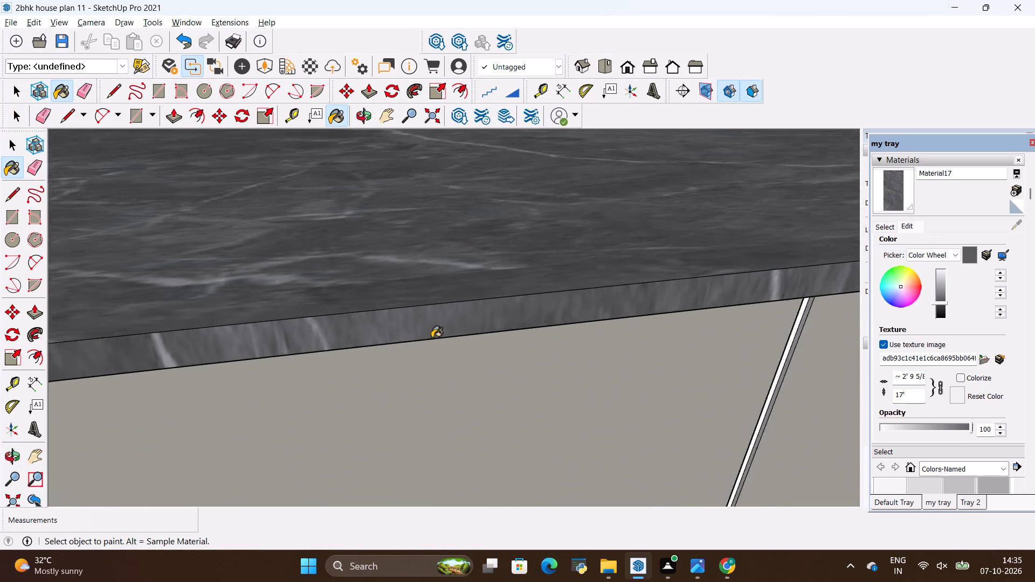
scroll(432, 338, "down", 20)
scroll(432, 338, "down", 1)
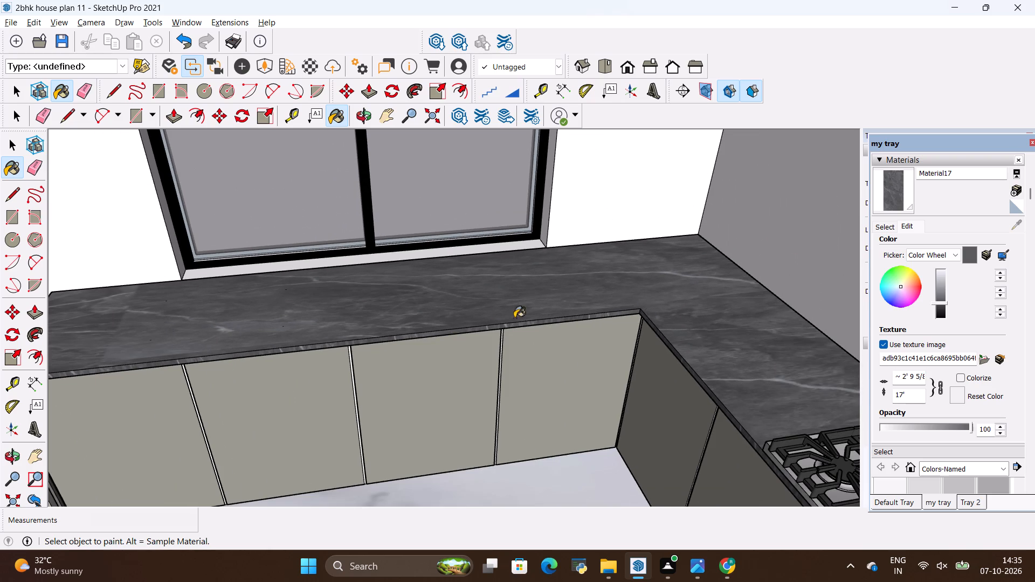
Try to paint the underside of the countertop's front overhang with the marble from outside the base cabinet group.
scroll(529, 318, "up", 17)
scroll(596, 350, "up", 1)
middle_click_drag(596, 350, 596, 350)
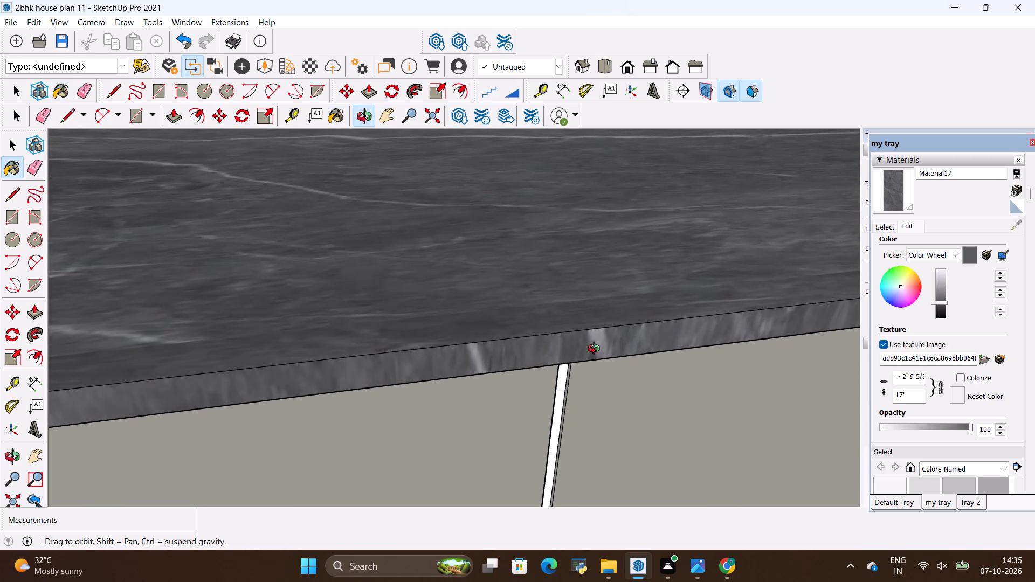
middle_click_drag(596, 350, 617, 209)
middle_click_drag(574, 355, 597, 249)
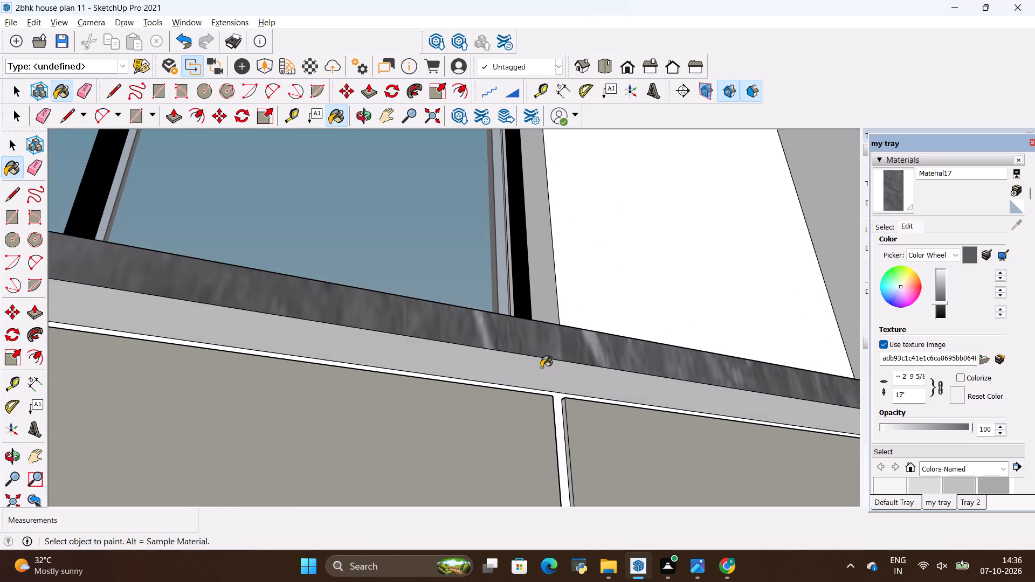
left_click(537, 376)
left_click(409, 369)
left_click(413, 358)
Open the base cabinet group and paint the underside of the window-side countertop overhang with the dark grey marble.
key("space")
left_click(413, 358)
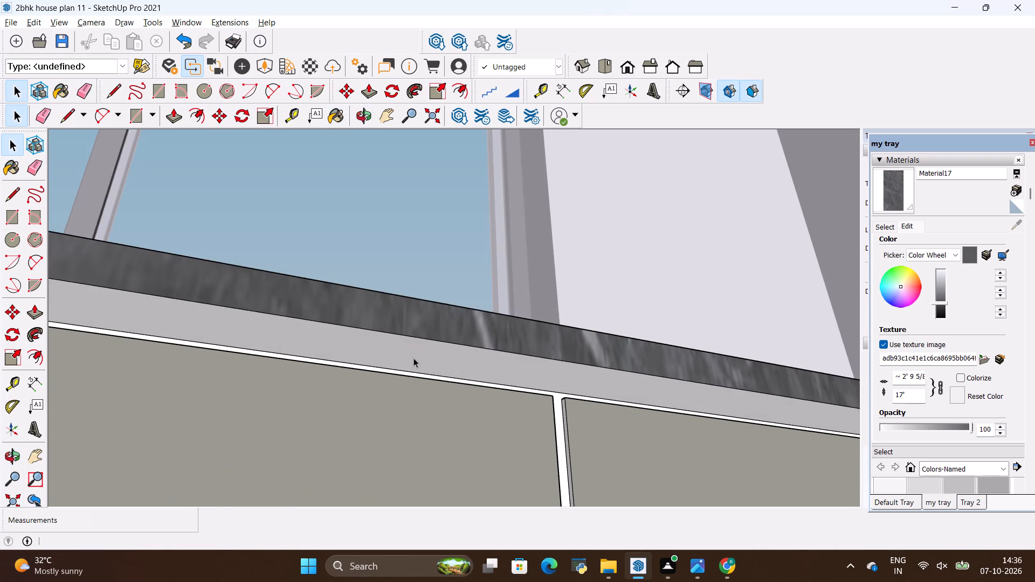
left_click(415, 354)
left_click(415, 353)
middle_click_drag(426, 348, 341, 522)
scroll(394, 405, "down", 4)
double_click(443, 344)
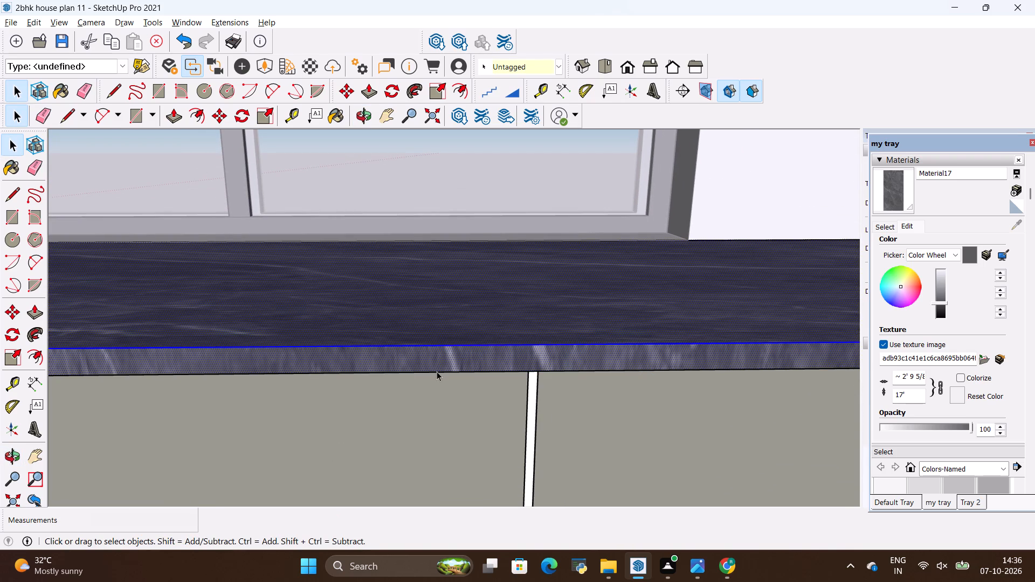
middle_click_drag(437, 371, 564, 183)
left_click(447, 385)
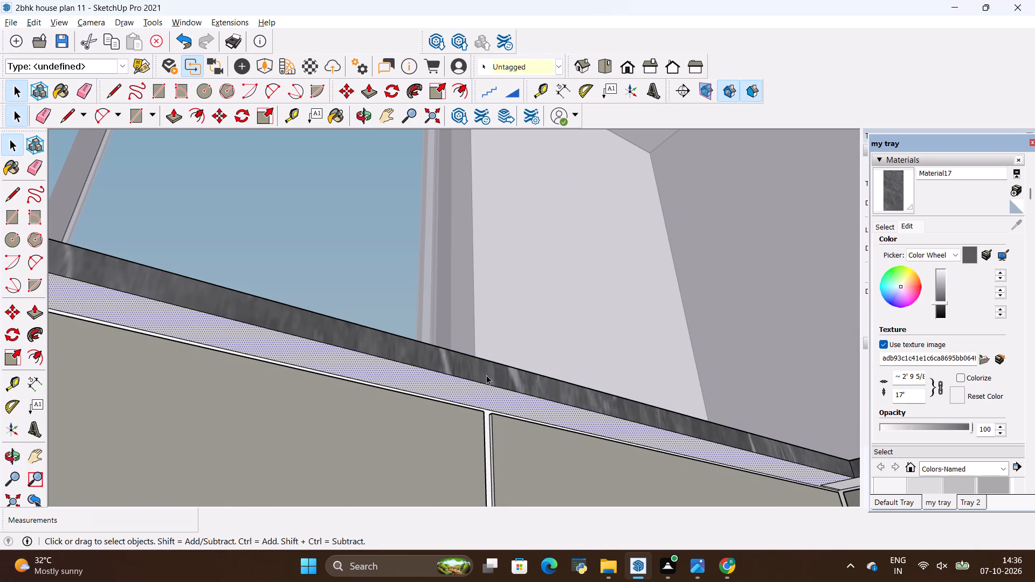
left_click(892, 193)
scroll(607, 432, "up", 3)
left_click(599, 432)
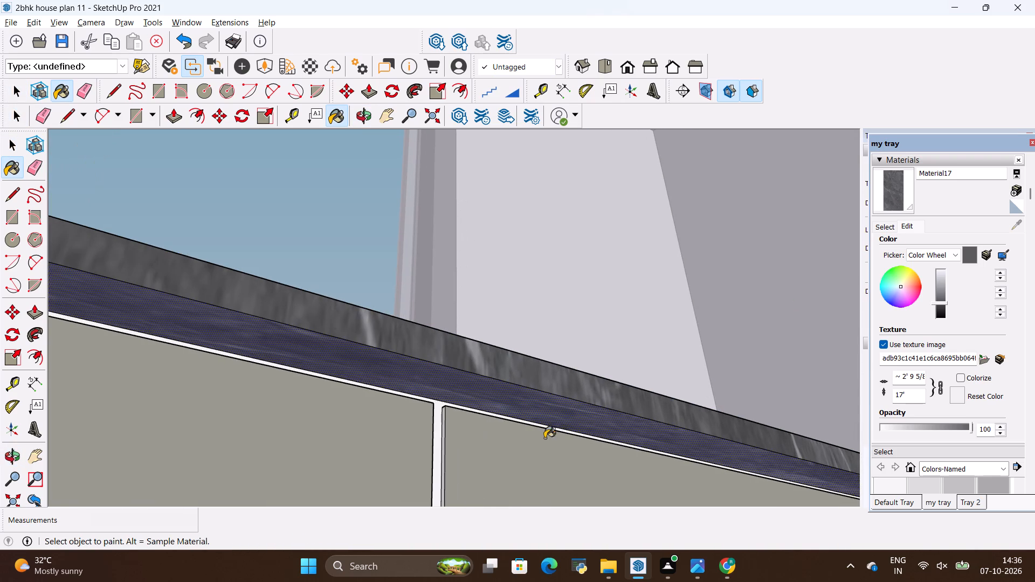
Paint the underside of the stove-side countertop overhang with the same marble and leave the base cabinet group.
scroll(436, 452, "down", 11)
scroll(741, 482, "up", 13)
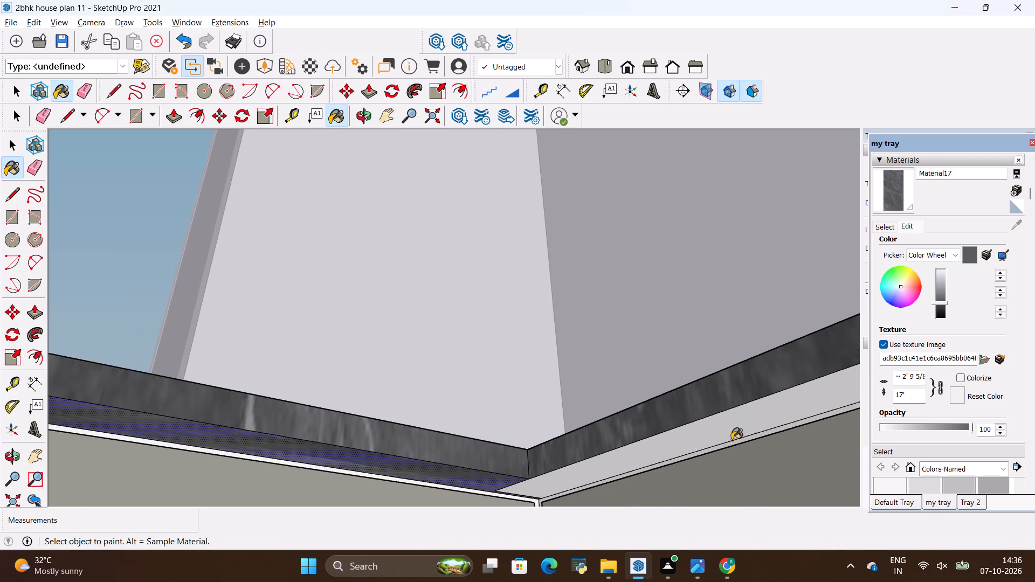
left_click(728, 434)
scroll(410, 449, "down", 5)
middle_click_drag(616, 300, 679, 496)
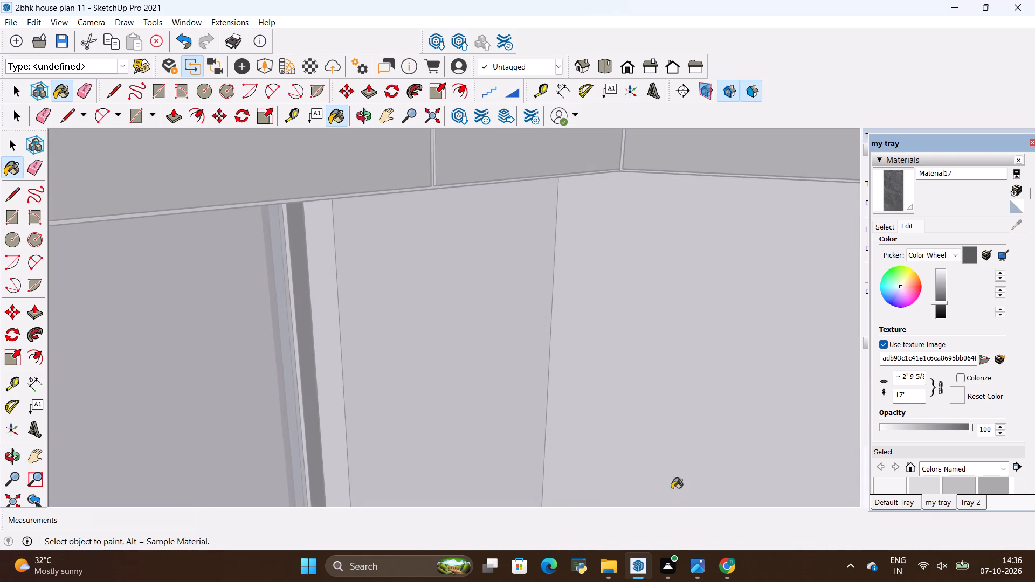
key("space")
left_click(516, 391)
Review the finished kitchen cabinets and marble countertop from several angles, including the adjoining rooms.
scroll(516, 391, "down", 17)
scroll(527, 357, "down", 4)
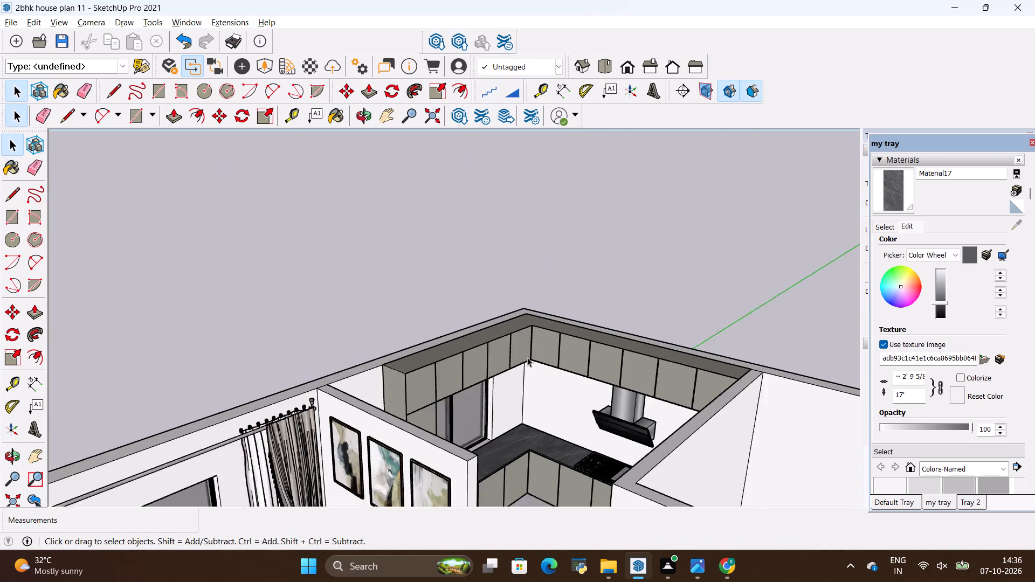
scroll(527, 357, "down", 2)
scroll(523, 439, "up", 8)
middle_click_drag(544, 421, 387, 475)
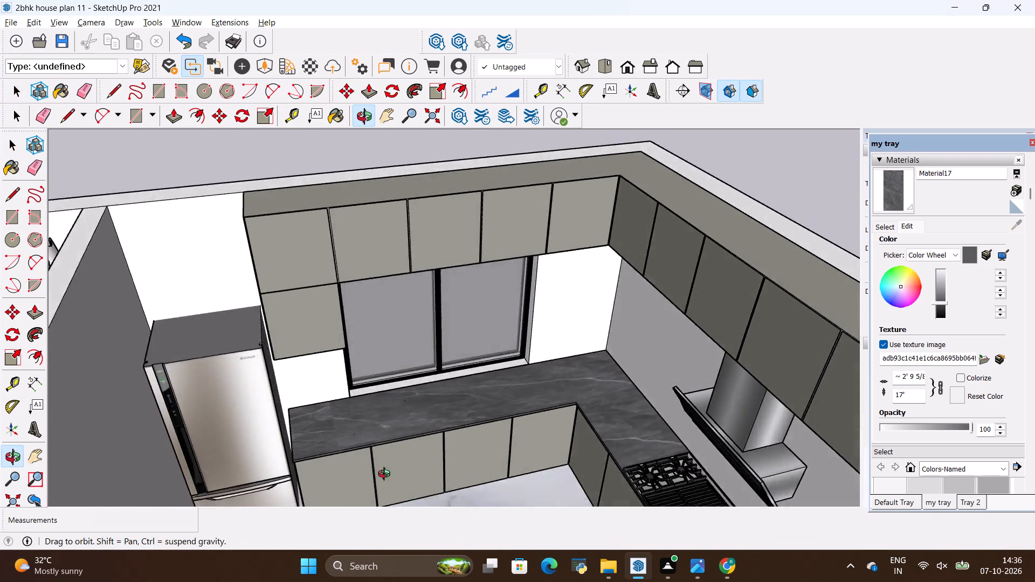
middle_click_drag(387, 475, 341, 453)
scroll(441, 337, "down", 10)
middle_click_drag(320, 353, 425, 469)
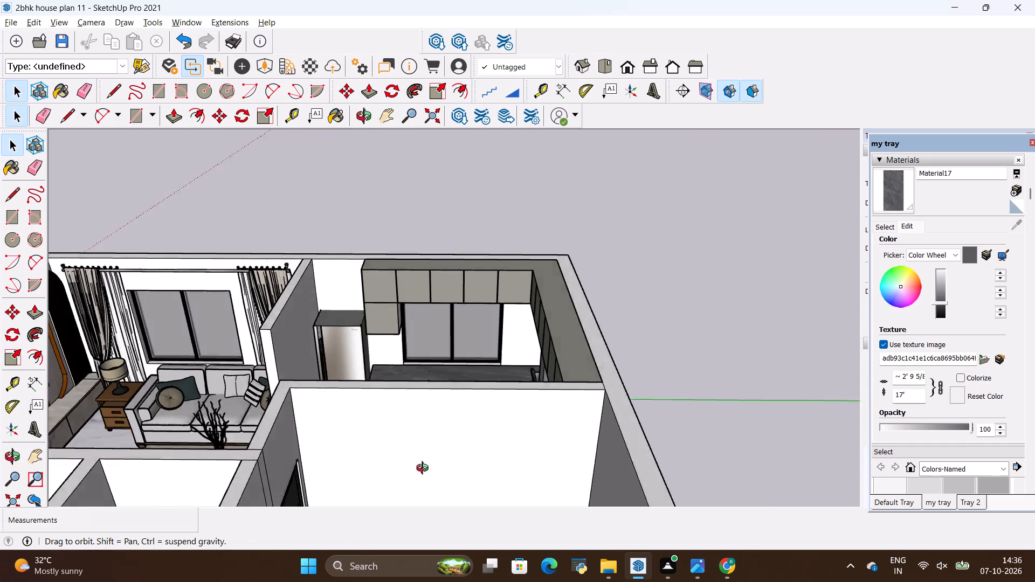
Inspect the kitchen's cabinets, dark marble countertop, stove and hood from several angles.
middle_click_drag(425, 469, 650, 453)
scroll(545, 335, "up", 7)
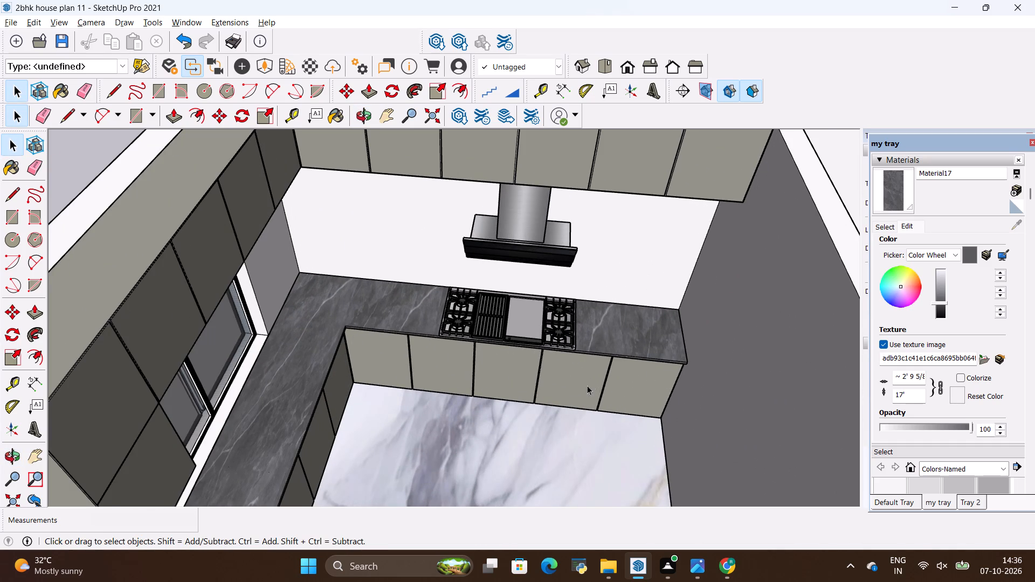
middle_click_drag(546, 402, 420, 347)
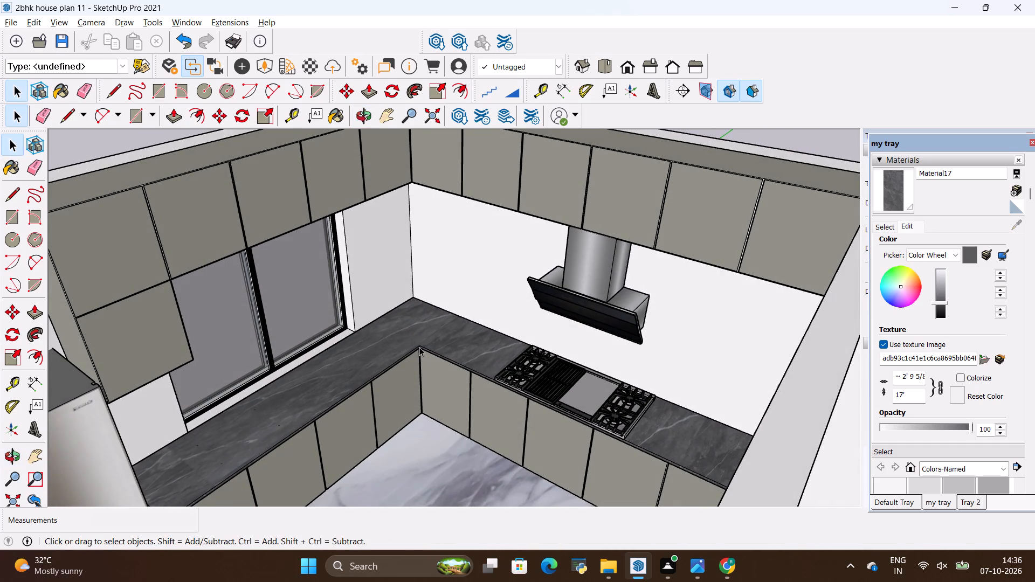
scroll(419, 347, "down", 3)
middle_click_drag(422, 415, 408, 396)
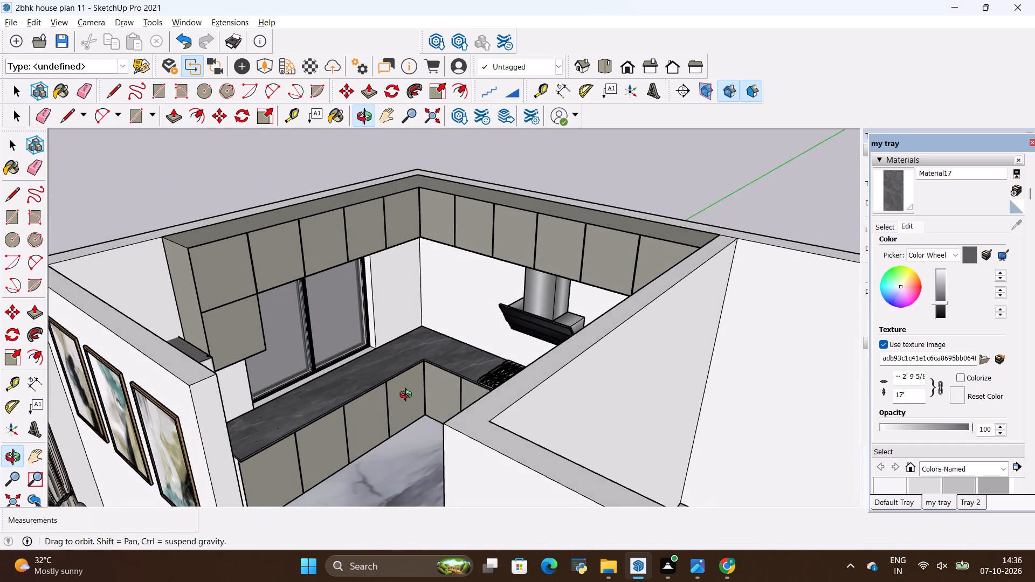
middle_click_drag(408, 396, 408, 397)
scroll(397, 396, "up", 1)
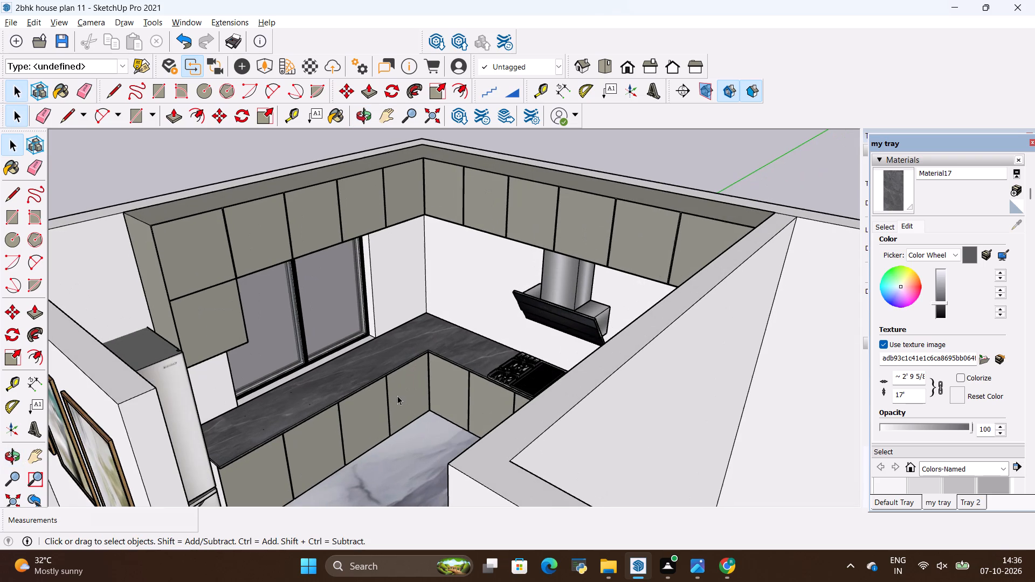
scroll(332, 334, "up", 4)
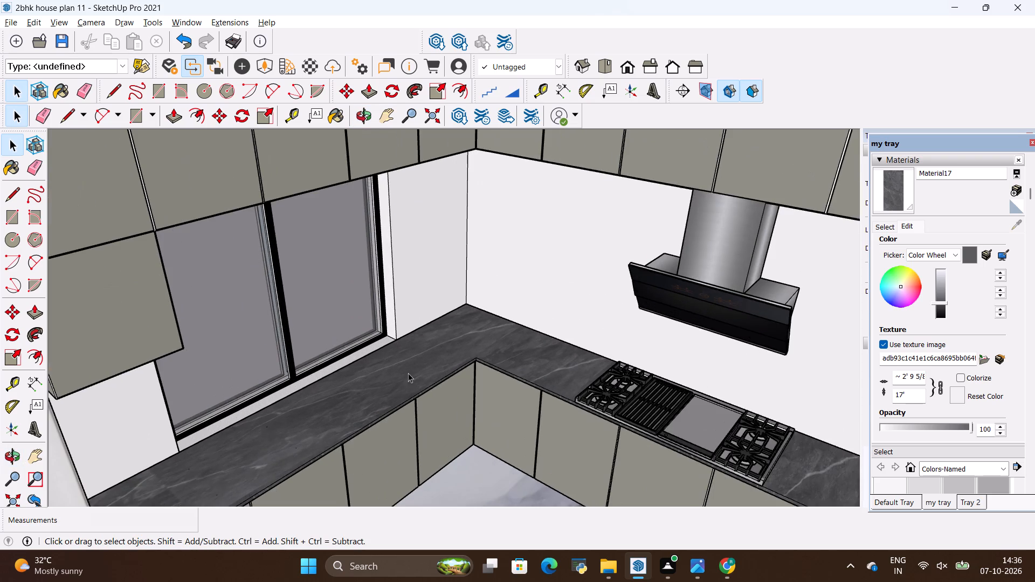
scroll(423, 318, "down", 5)
middle_click_drag(423, 371, 451, 465)
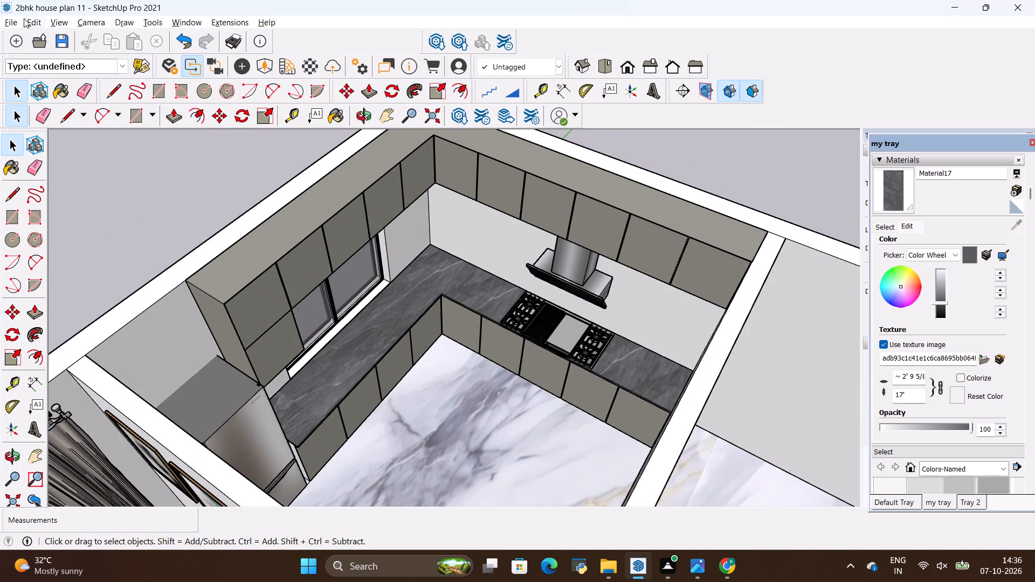
Start a new material textured with the white gold-veined marble image 19c7f1eec5db0fbcaabbc3c937845b06 from the all materials folder.
scroll(1022, 301, "up", 2)
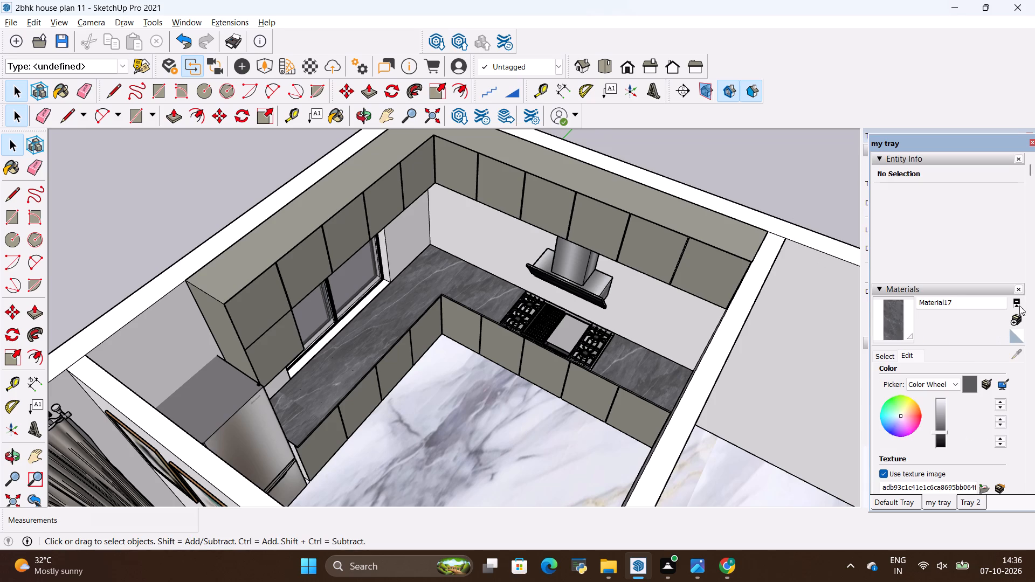
left_click(1014, 321)
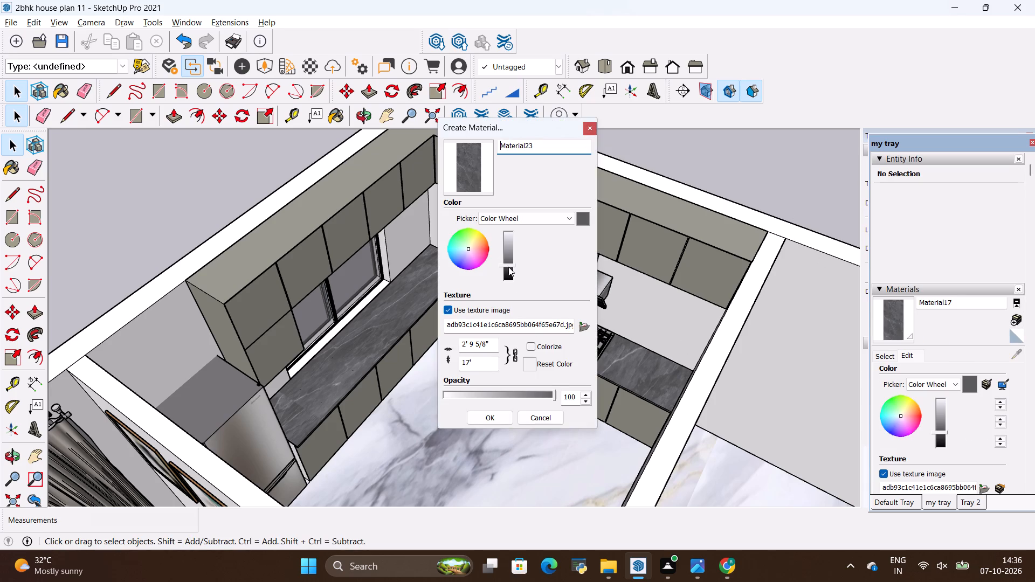
left_click(579, 331)
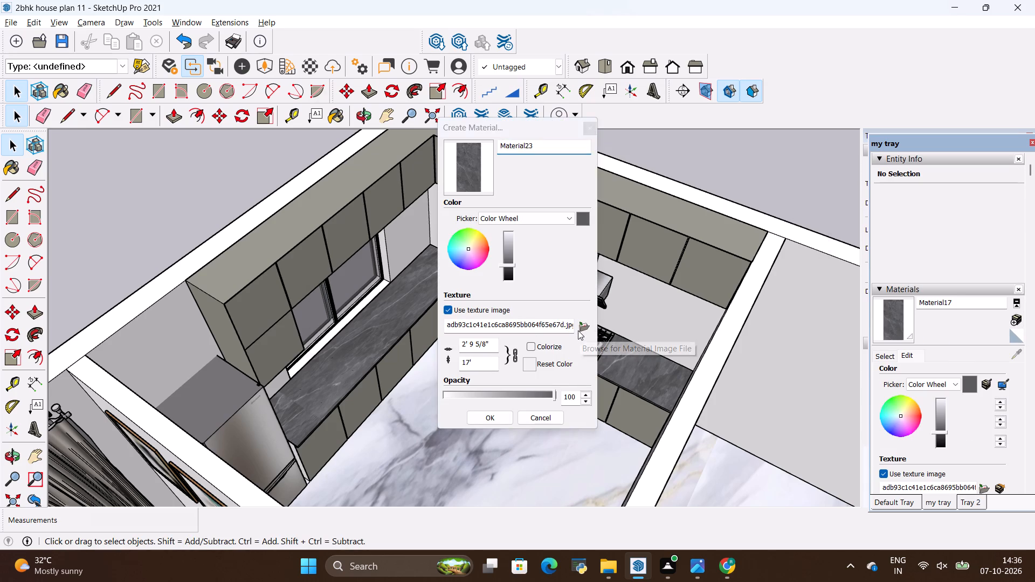
scroll(506, 276, "down", 2)
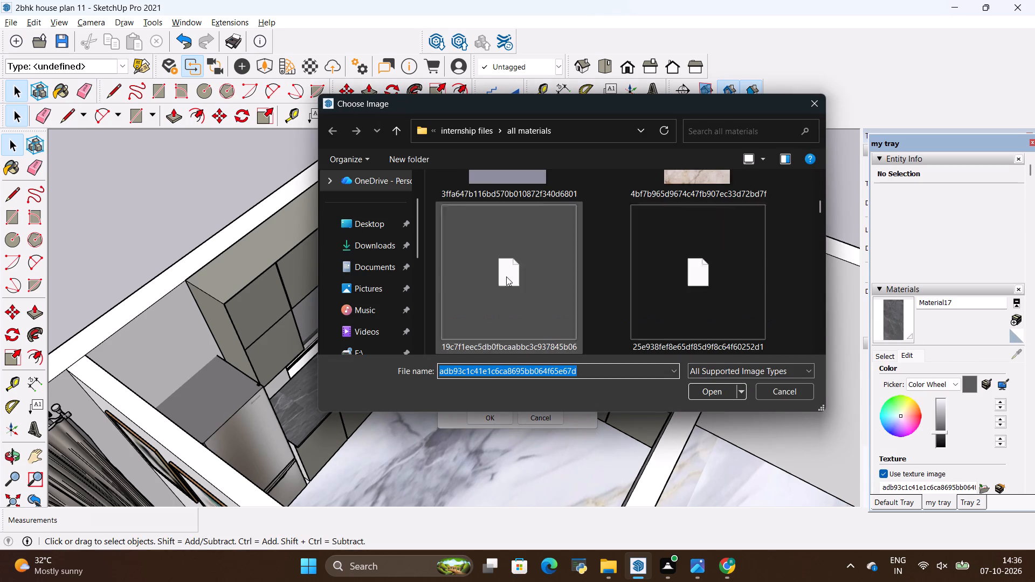
scroll(506, 276, "down", 3)
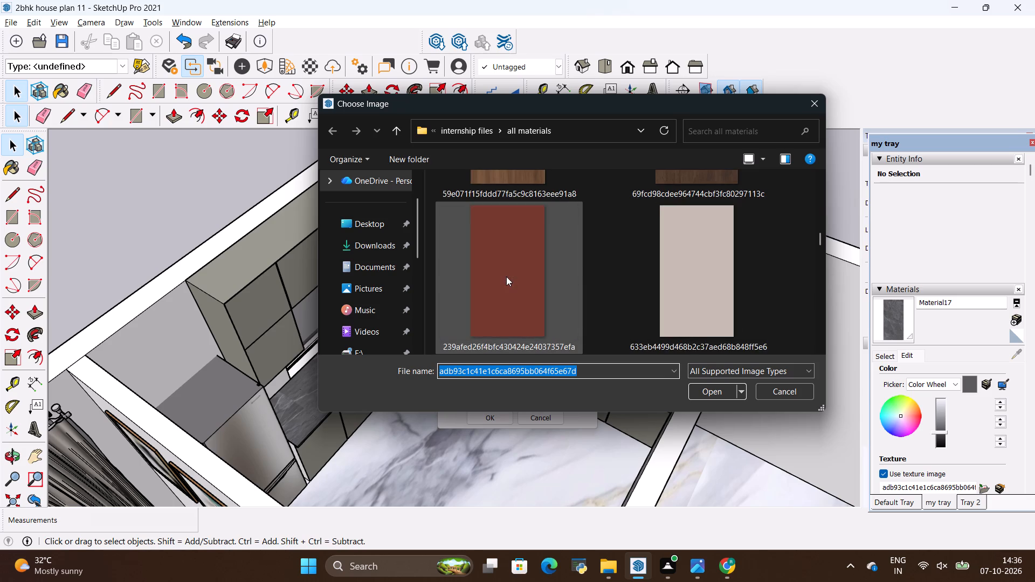
scroll(506, 276, "down", 6)
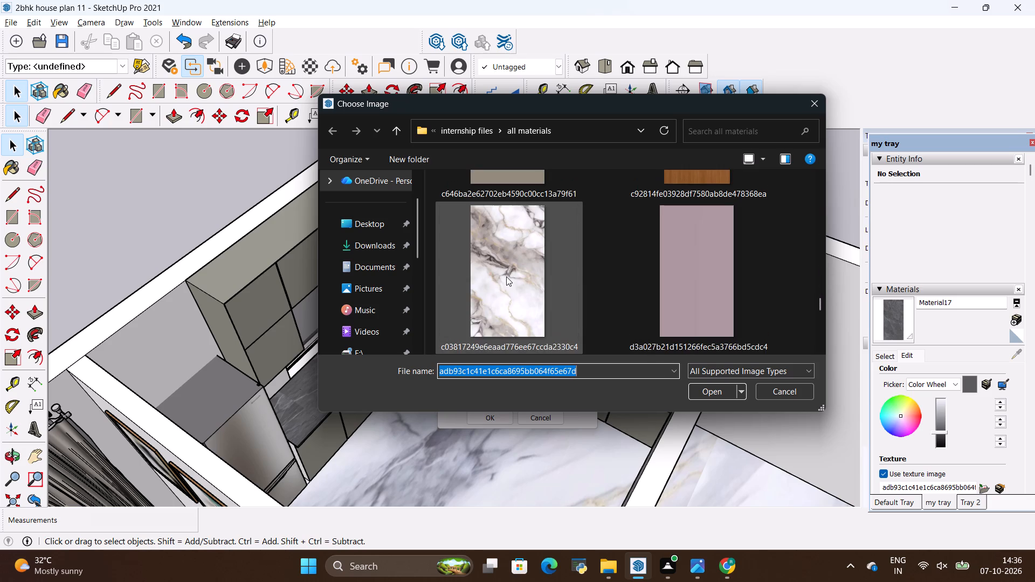
scroll(506, 276, "down", 3)
scroll(506, 276, "up", 2)
scroll(506, 276, "down", 1)
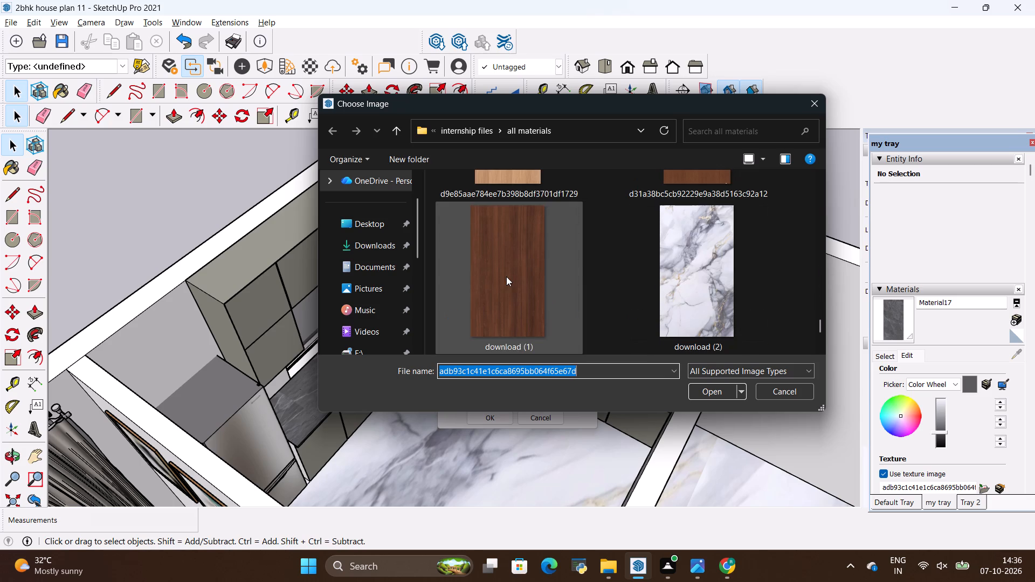
scroll(706, 276, "down", 5)
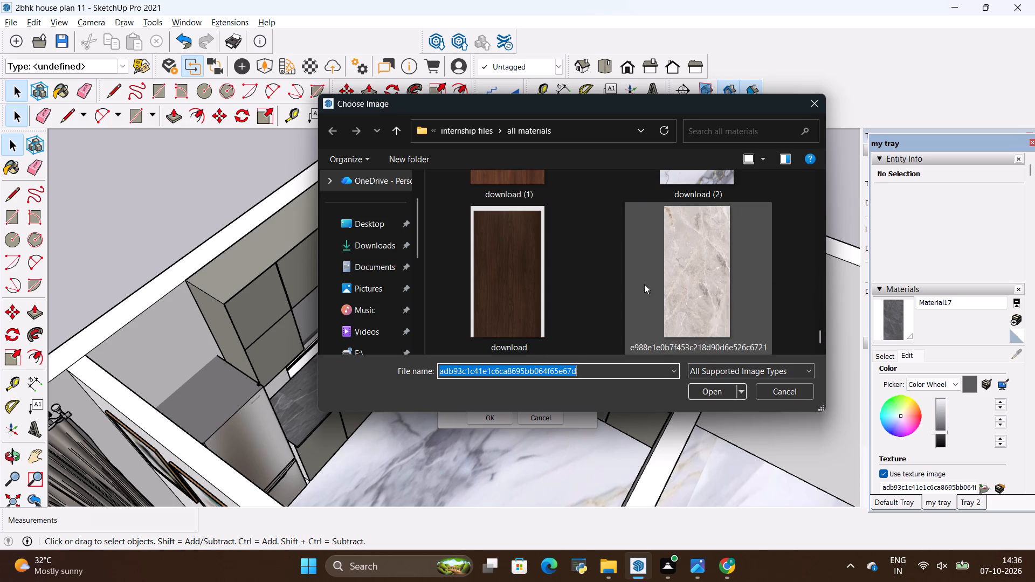
scroll(644, 284, "up", 4)
scroll(681, 262, "down", 1)
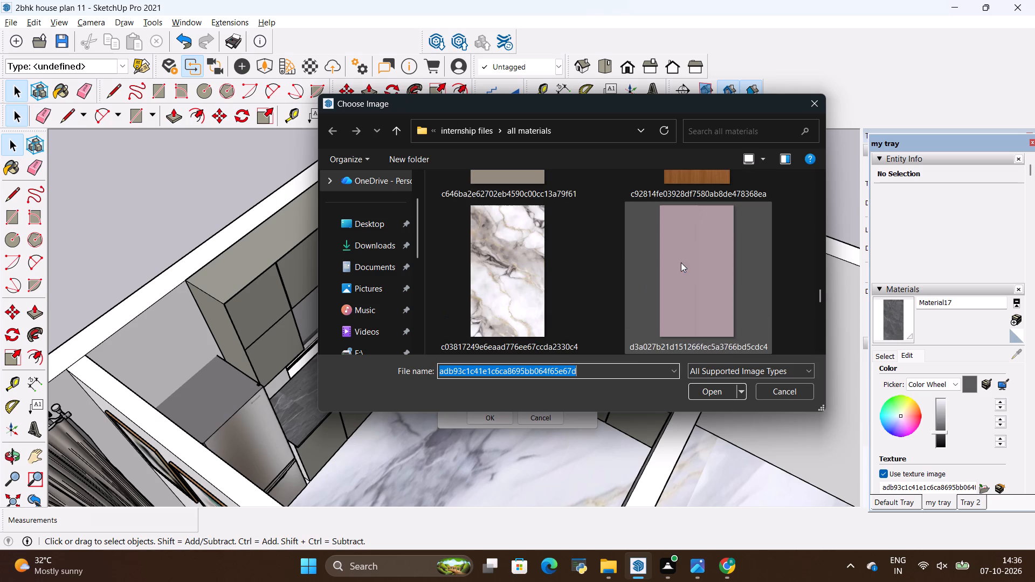
scroll(681, 262, "up", 5)
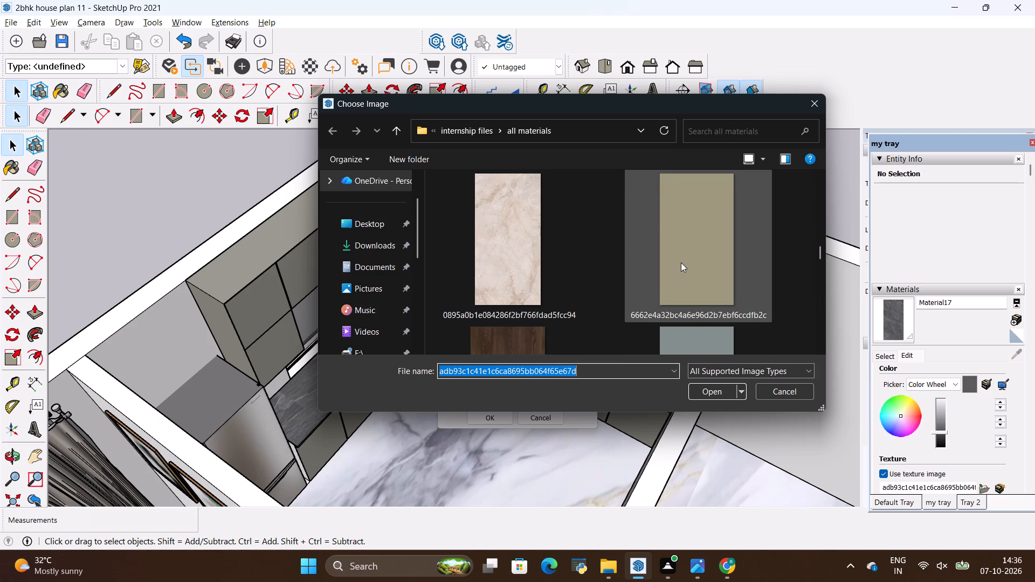
scroll(681, 262, "up", 5)
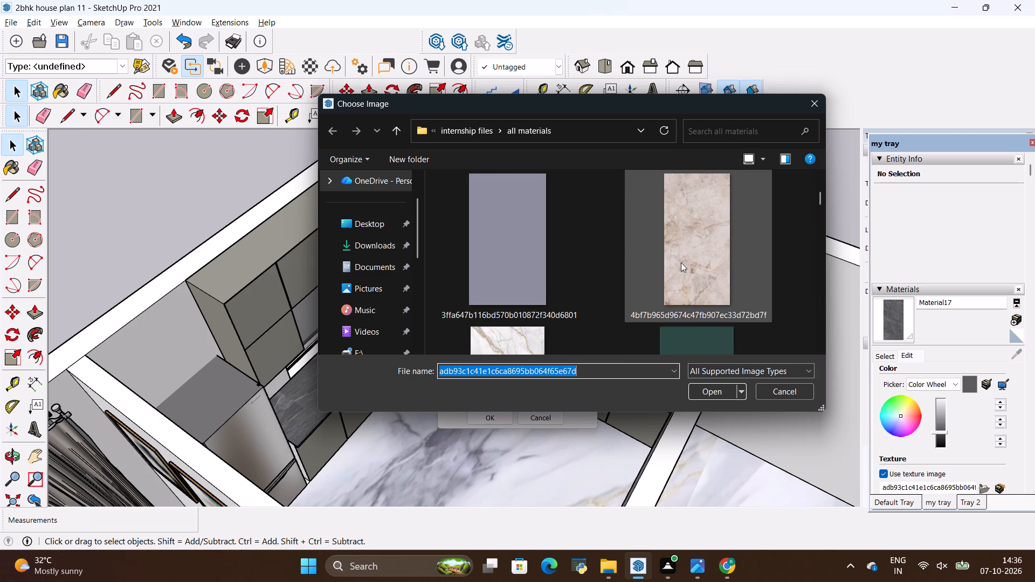
scroll(681, 262, "down", 1)
left_click(527, 274)
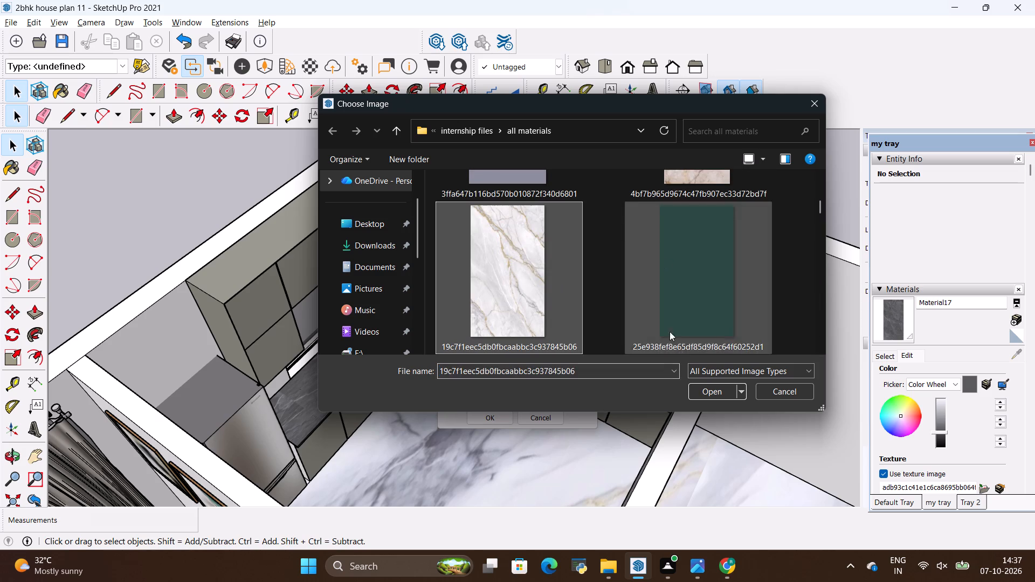
left_click(696, 391)
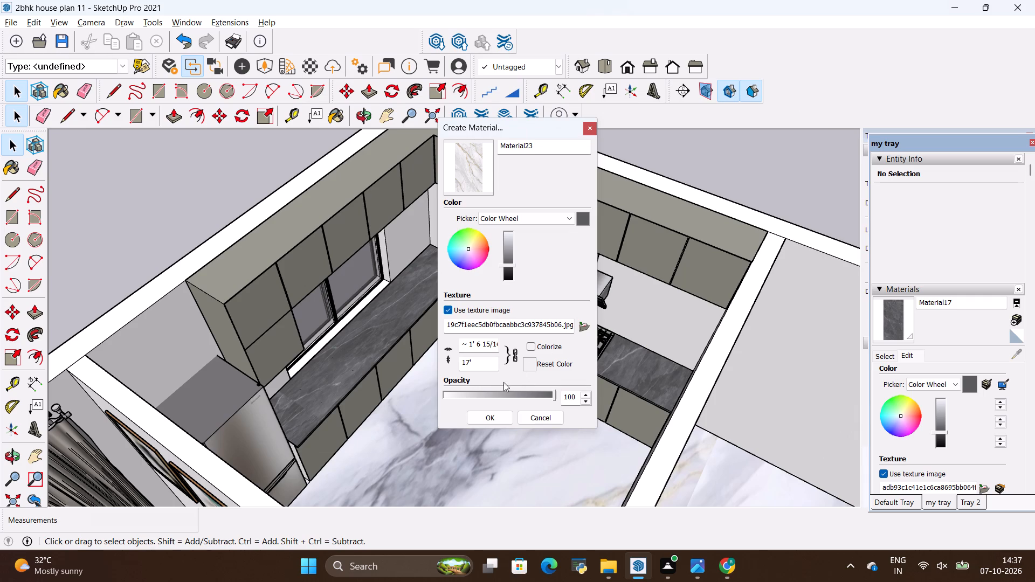
Set the new marble texture's width to 6'15/16" and create the material.
left_click(484, 345)
key("BackSpace")
key("BackSpace")
key("BackSpace")
key("BackSpace")
key("BackSpace")
key("BackSpace")
key("BackSpace")
key("BackSpace")
type("6'")
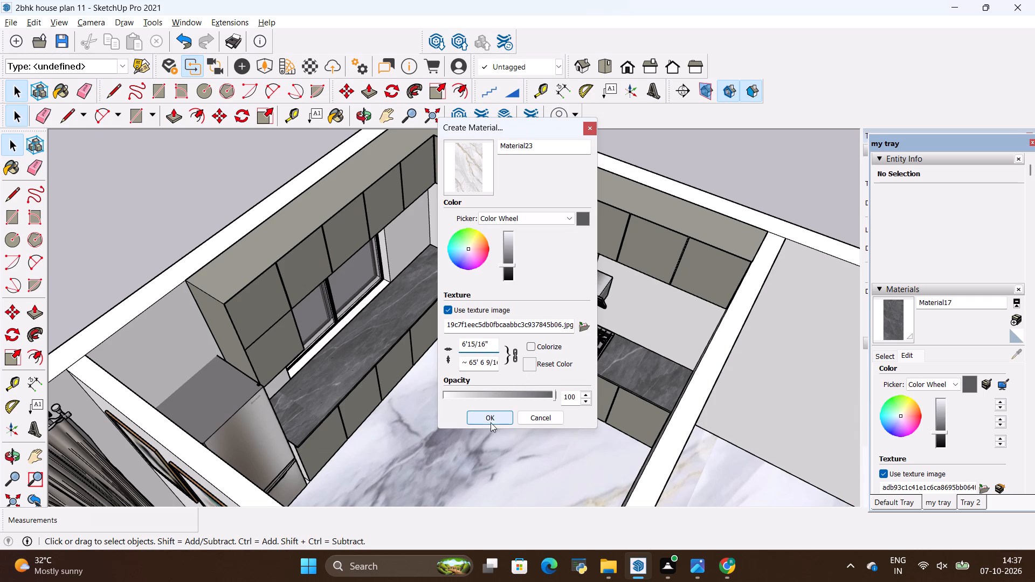
left_click(484, 415)
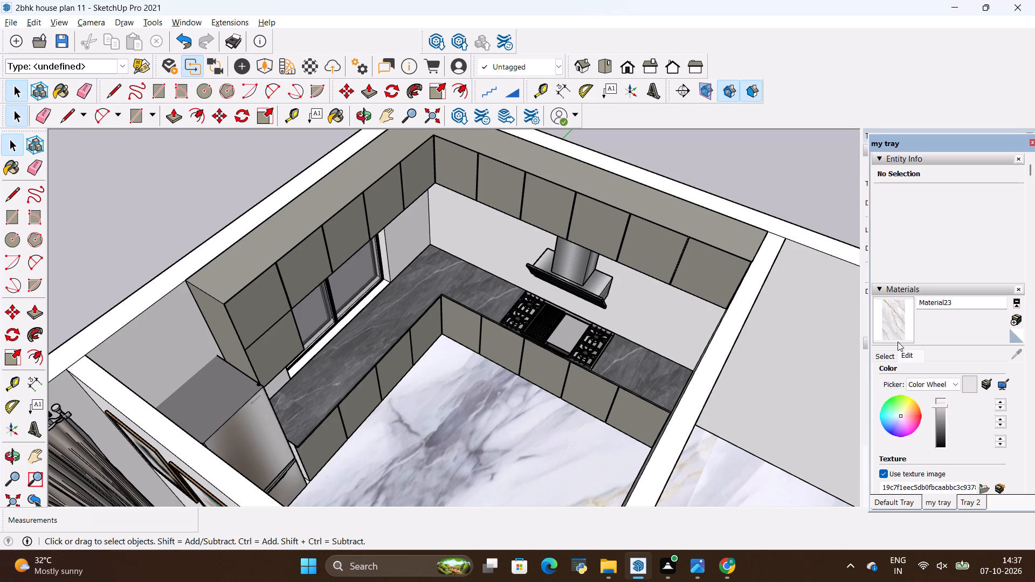
Paint the base cabinet group with the new white marble from outside the group.
left_click(888, 324)
scroll(380, 347, "up", 7)
left_click(375, 341)
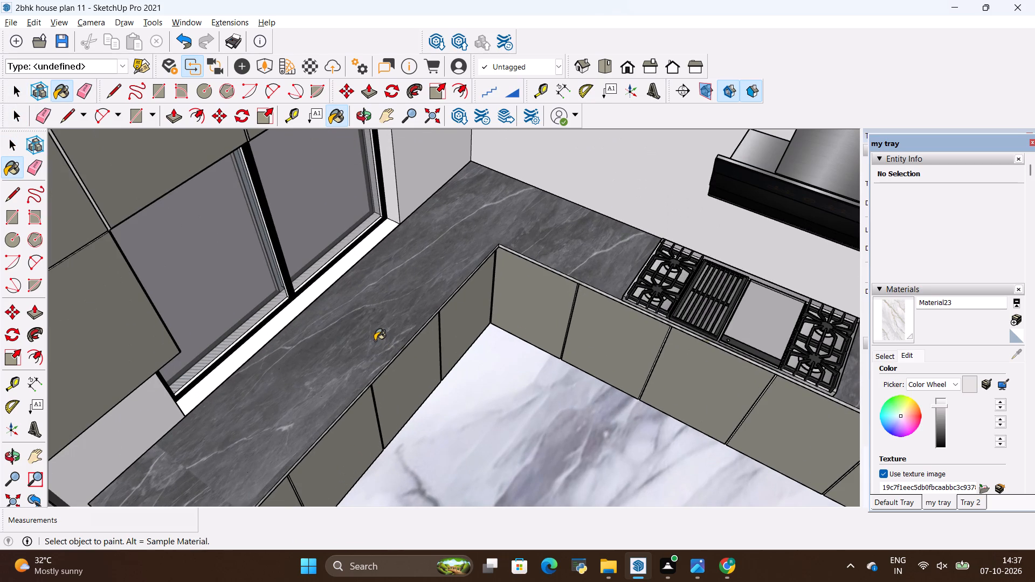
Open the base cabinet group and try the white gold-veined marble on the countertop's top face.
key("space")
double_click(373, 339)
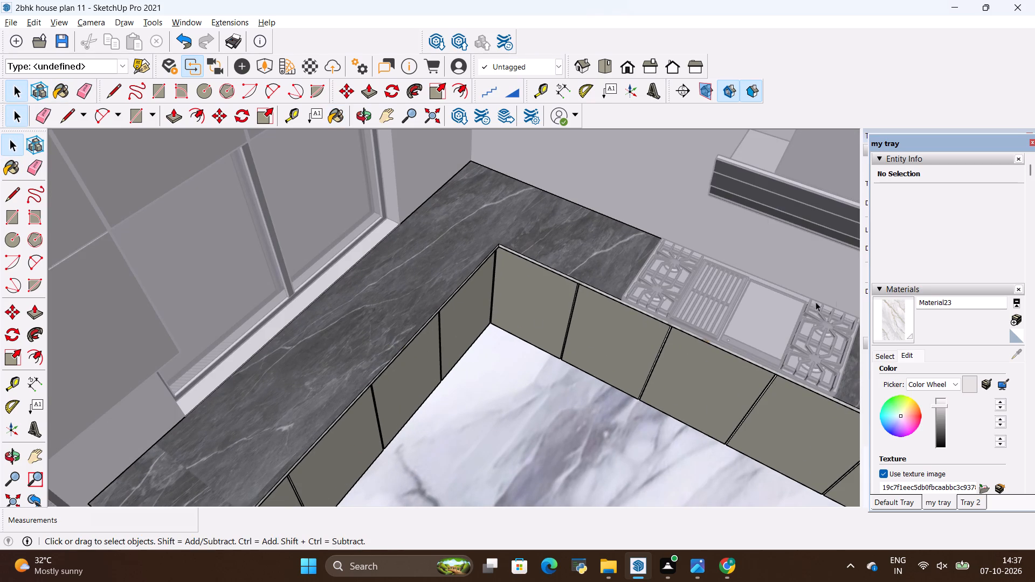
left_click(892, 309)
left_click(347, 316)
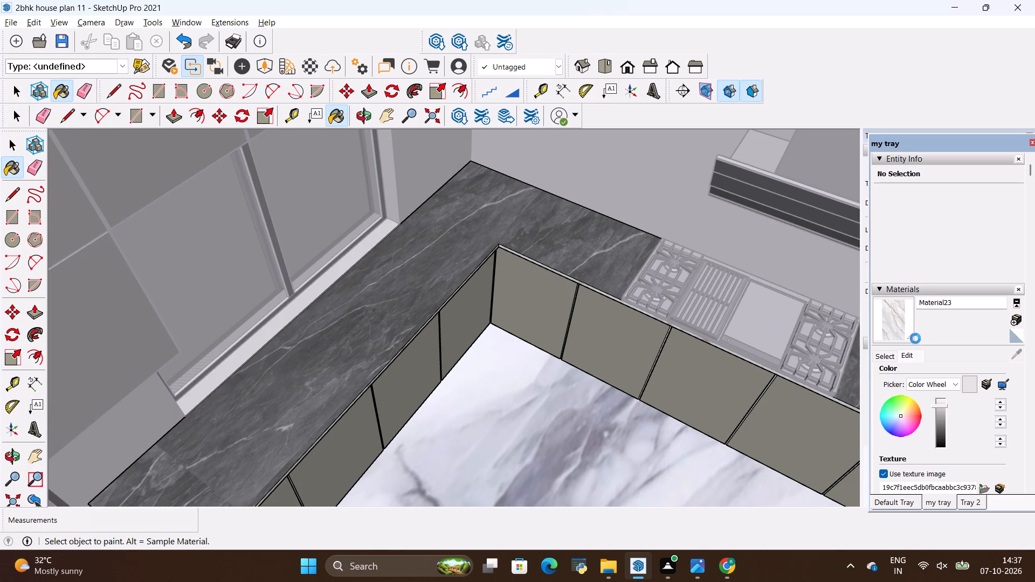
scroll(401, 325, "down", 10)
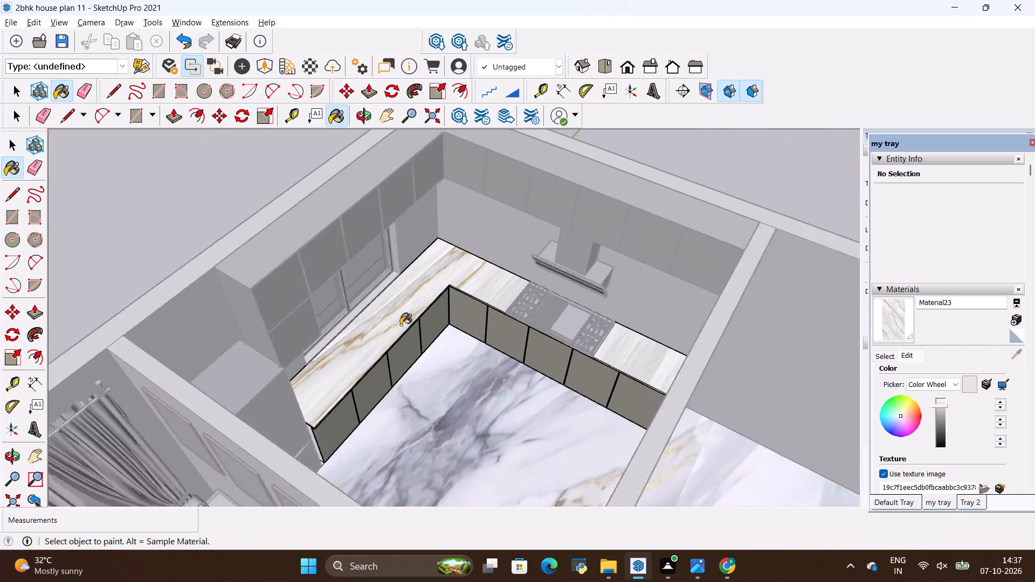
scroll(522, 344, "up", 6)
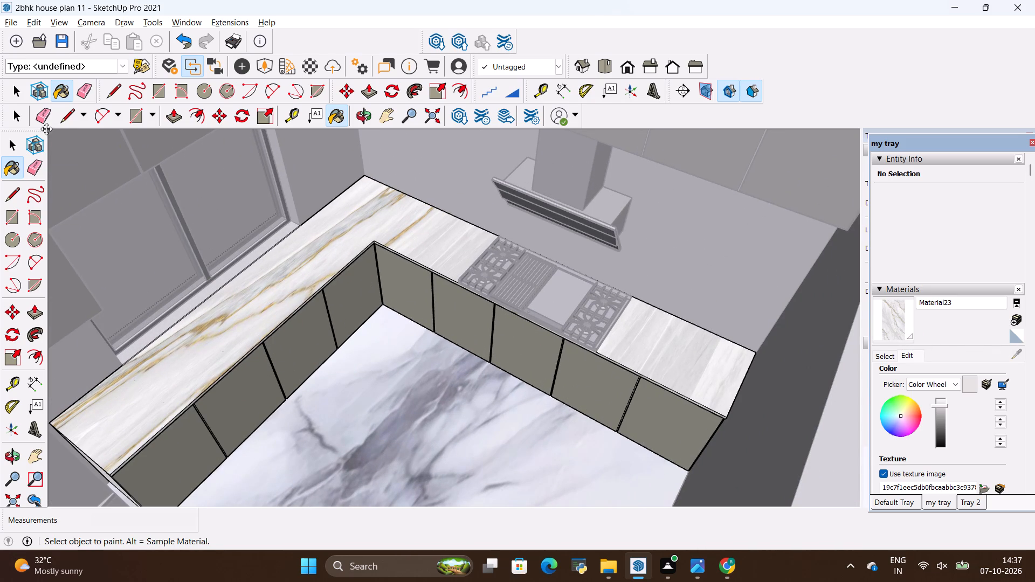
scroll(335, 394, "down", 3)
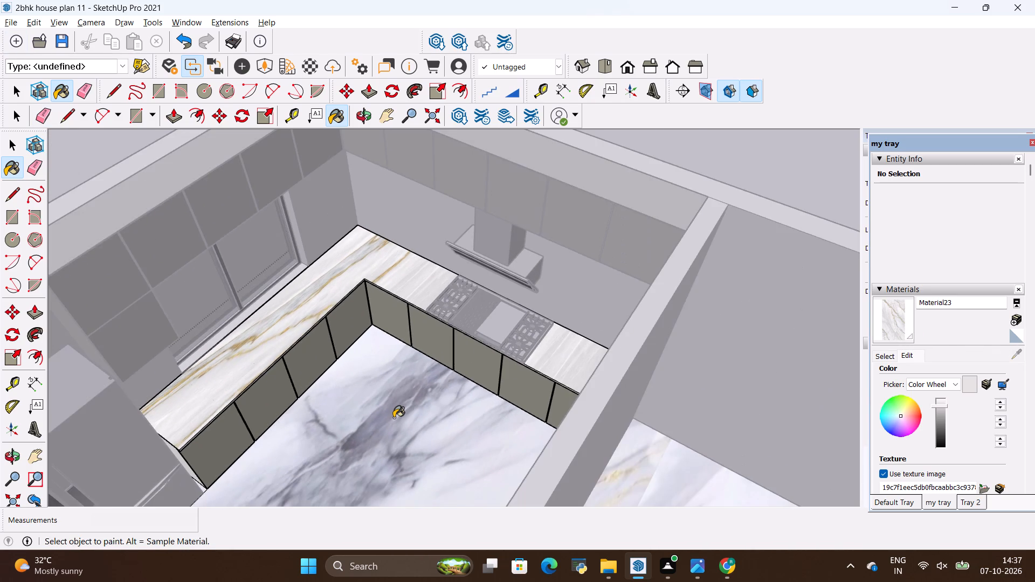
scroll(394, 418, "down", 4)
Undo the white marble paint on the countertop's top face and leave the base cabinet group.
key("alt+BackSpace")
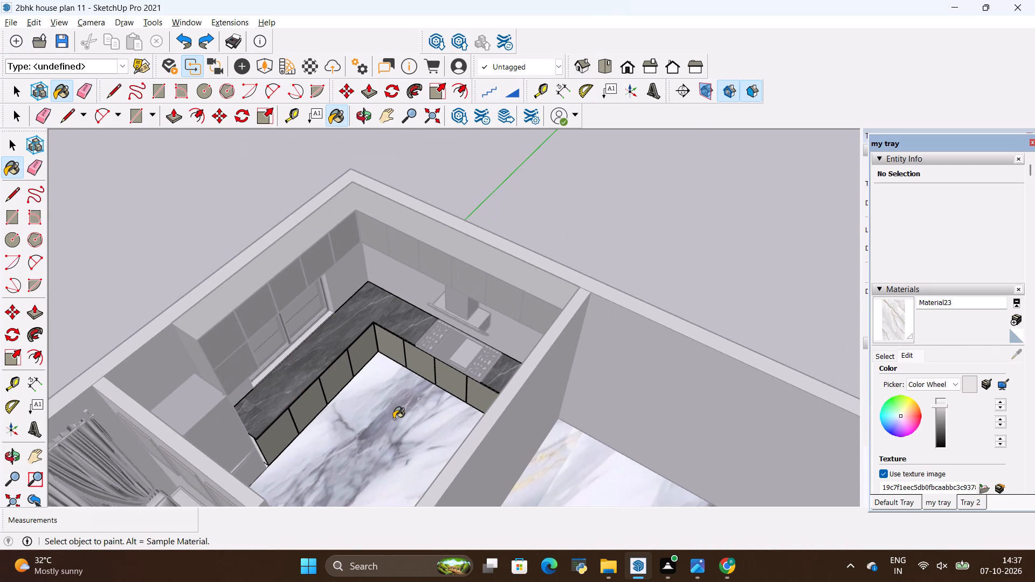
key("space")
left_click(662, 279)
Examine the dark grey marble countertop and its front edge against the cabinets, from overall views and close up.
scroll(431, 315, "down", 3)
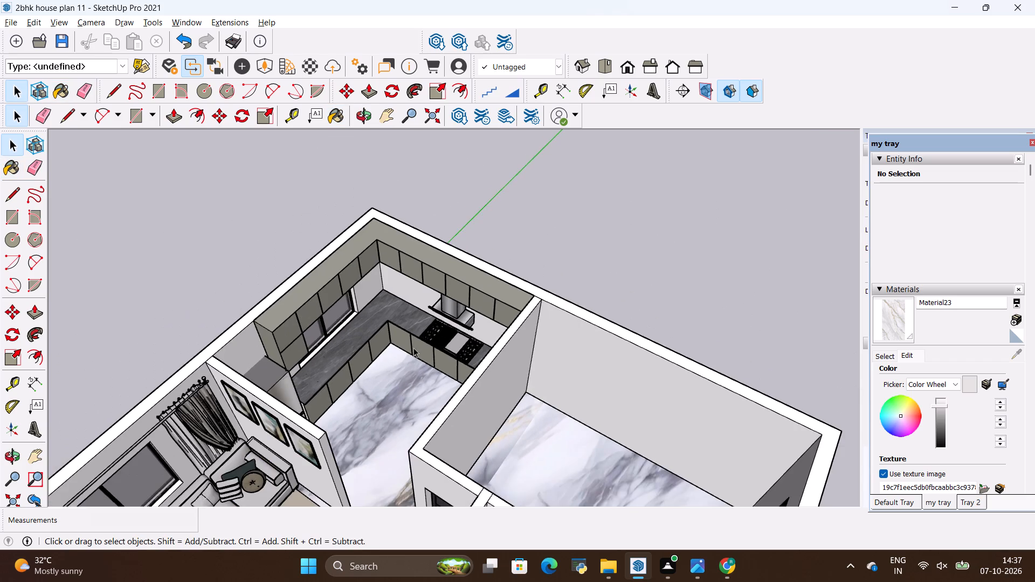
scroll(412, 348, "up", 2)
middle_click_drag(412, 348, 336, 324)
scroll(312, 334, "up", 7)
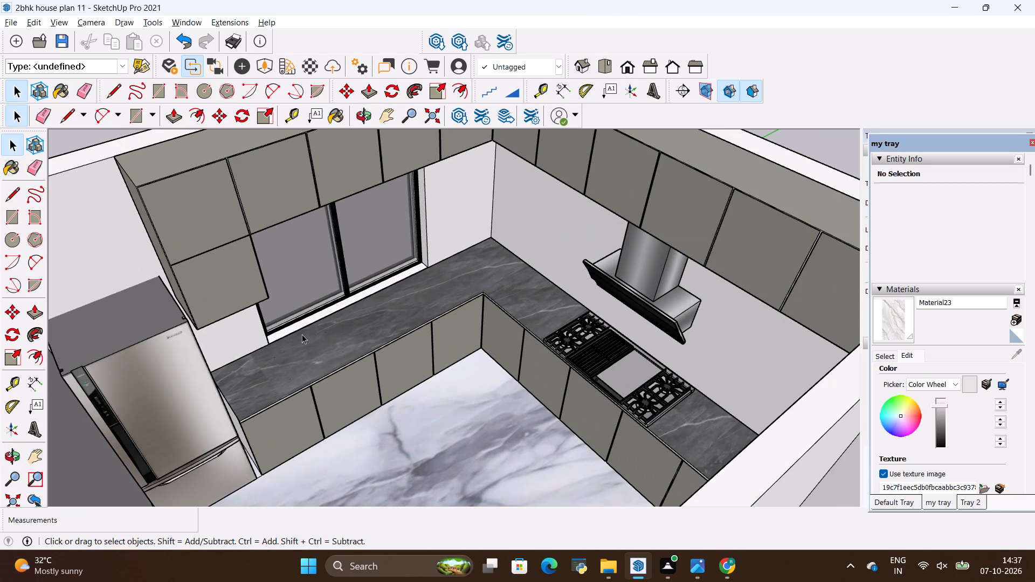
scroll(545, 271, "up", 2)
scroll(364, 313, "down", 4)
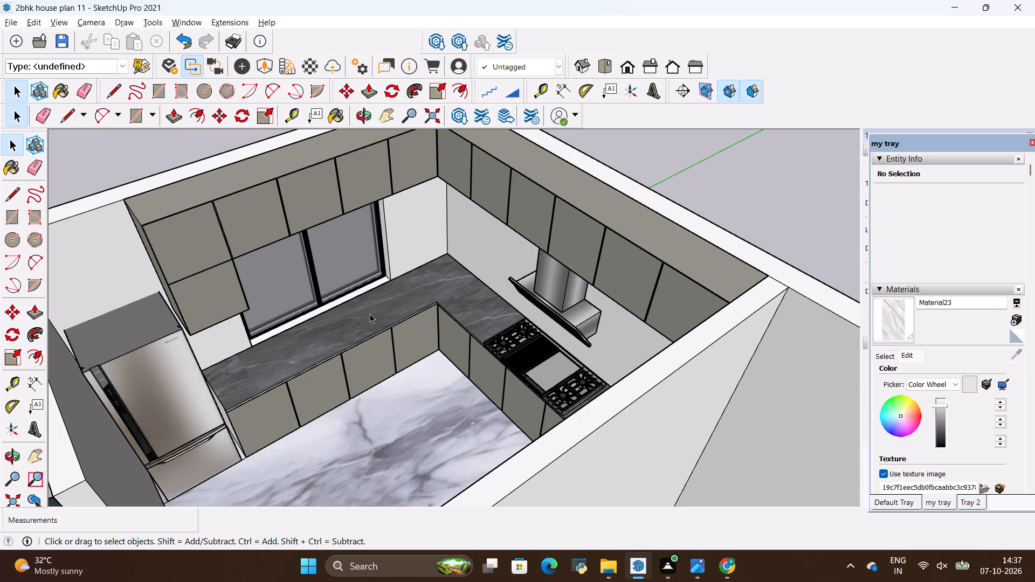
scroll(375, 313, "up", 3)
scroll(299, 301, "down", 8)
middle_click_drag(251, 349, 439, 329)
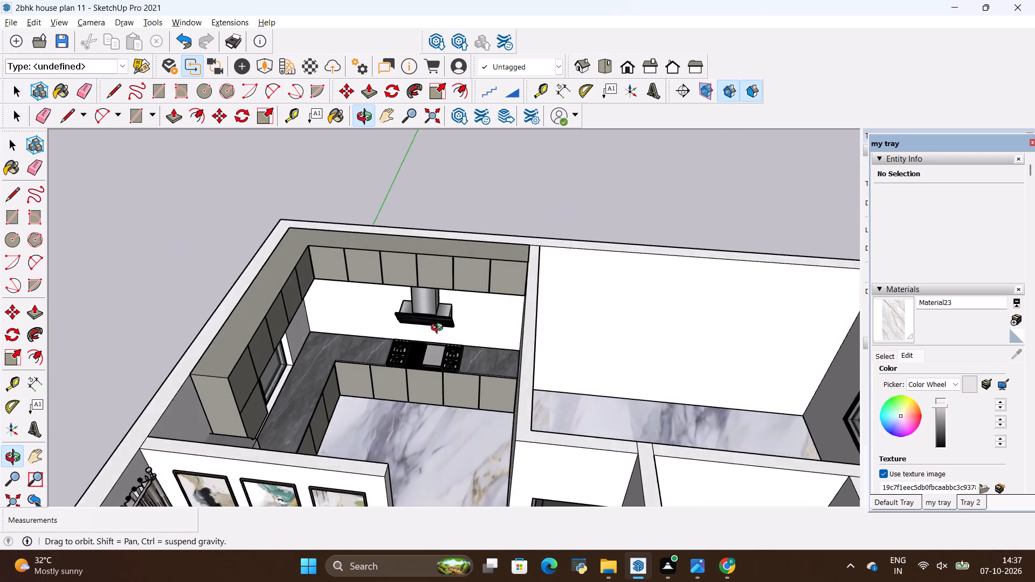
middle_click_drag(439, 329, 394, 324)
scroll(318, 328, "up", 9)
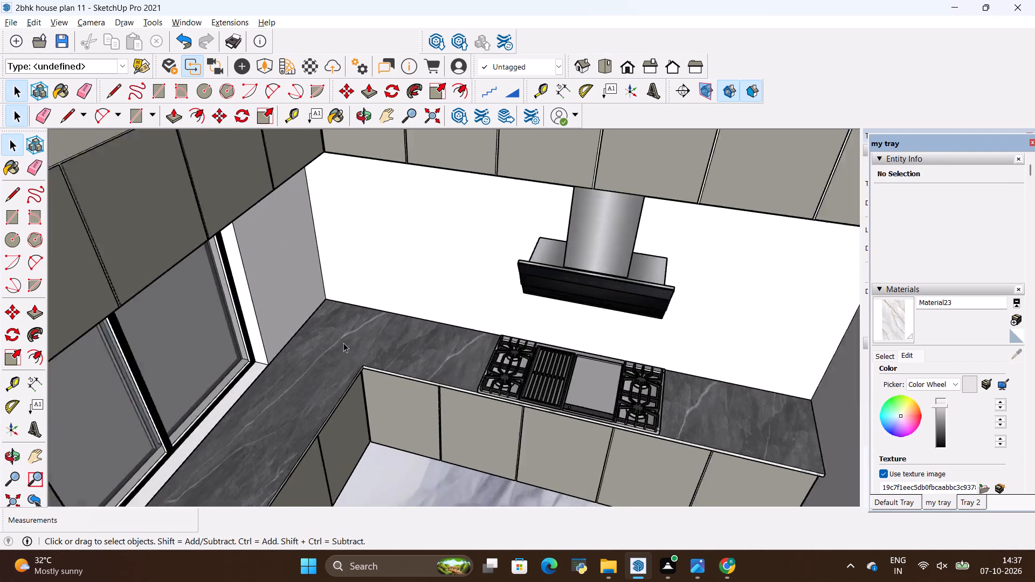
scroll(343, 343, "up", 19)
scroll(361, 363, "down", 7)
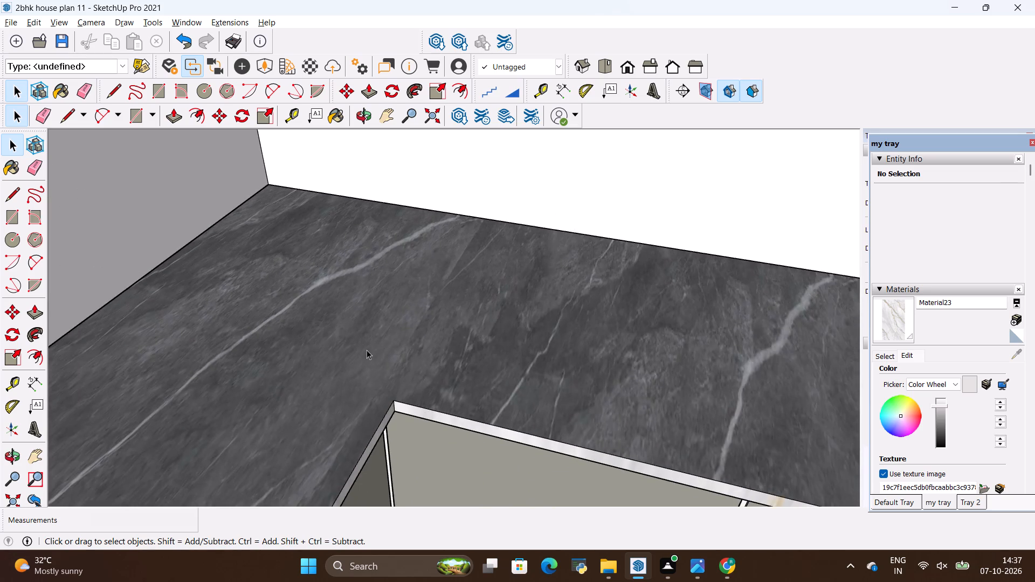
Open the base cabinet group and sample the dark grey marble from the countertop's top face.
scroll(367, 350, "down", 4)
scroll(460, 407, "up", 1)
middle_click_drag(460, 407, 431, 311)
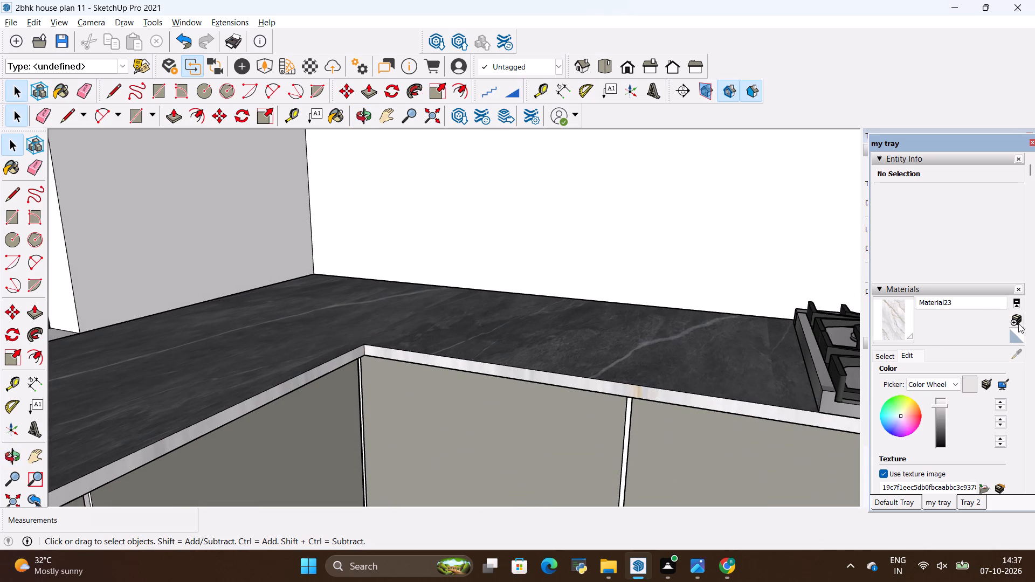
left_click(1016, 357)
left_click(707, 378)
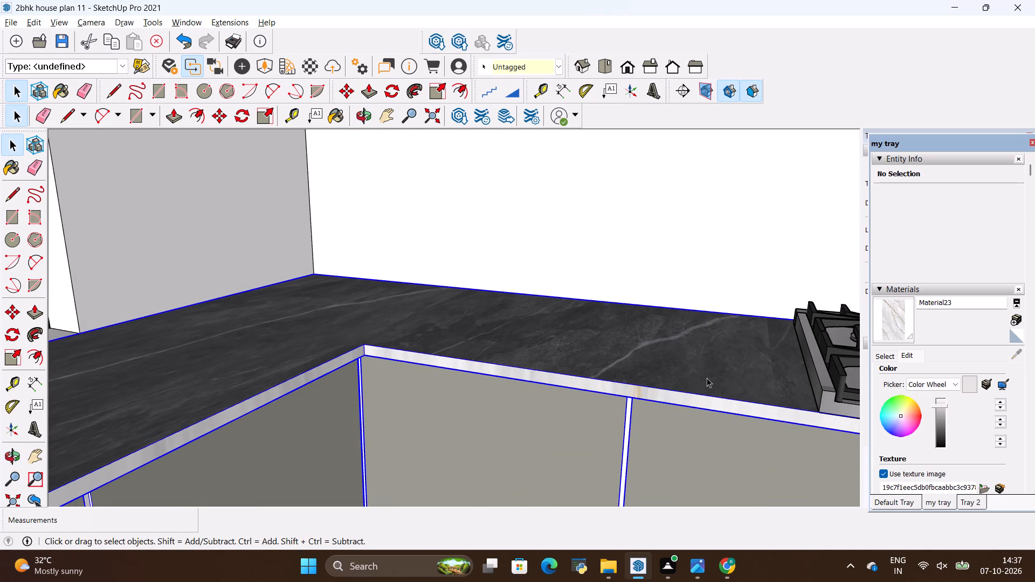
double_click(707, 378)
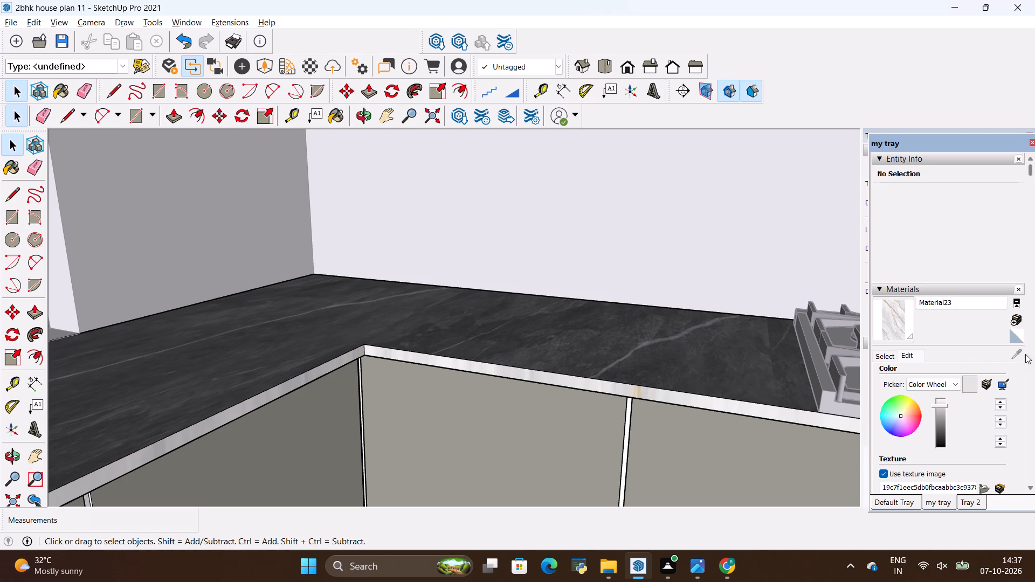
left_click(1017, 355)
left_click(640, 366)
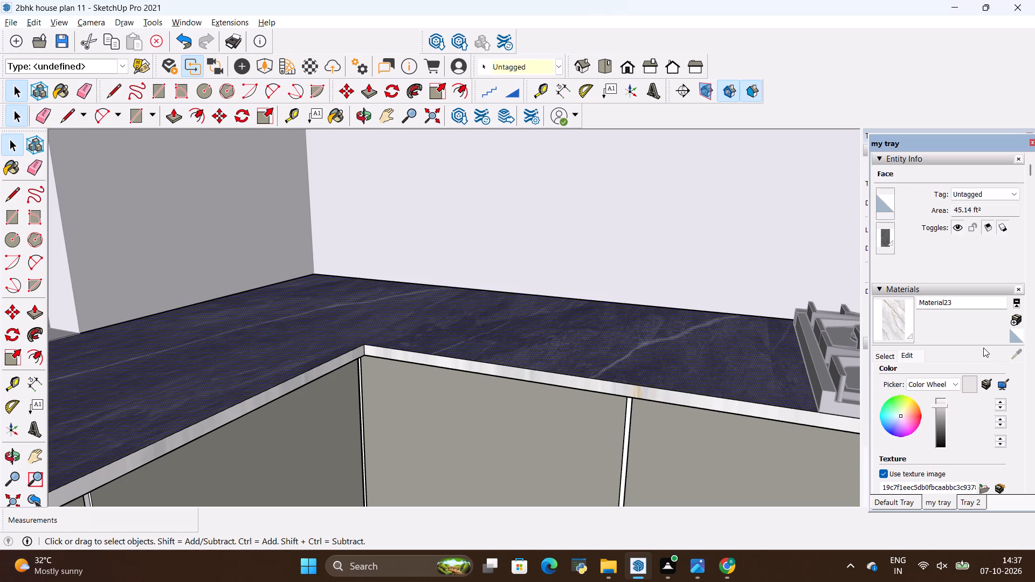
left_click(1017, 352)
scroll(926, 341, "up", 2)
scroll(926, 341, "down", 5)
scroll(926, 341, "up", 4)
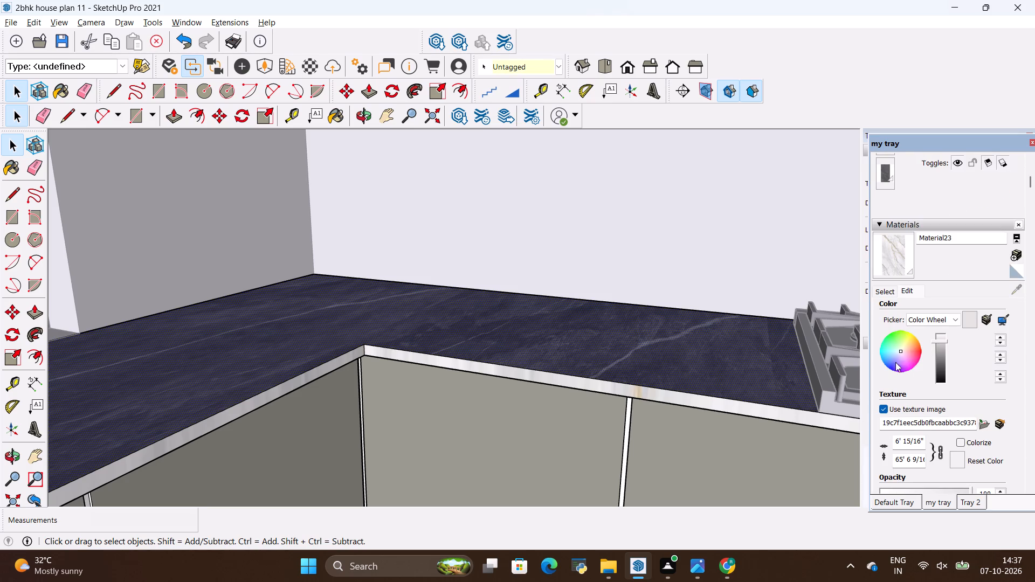
left_click(881, 294)
left_click(1017, 289)
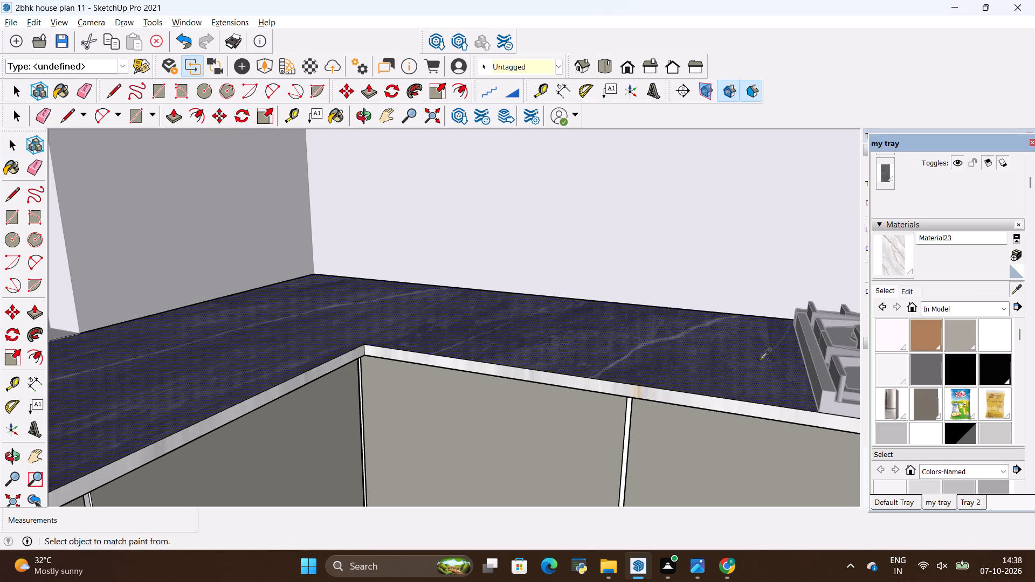
left_click(724, 374)
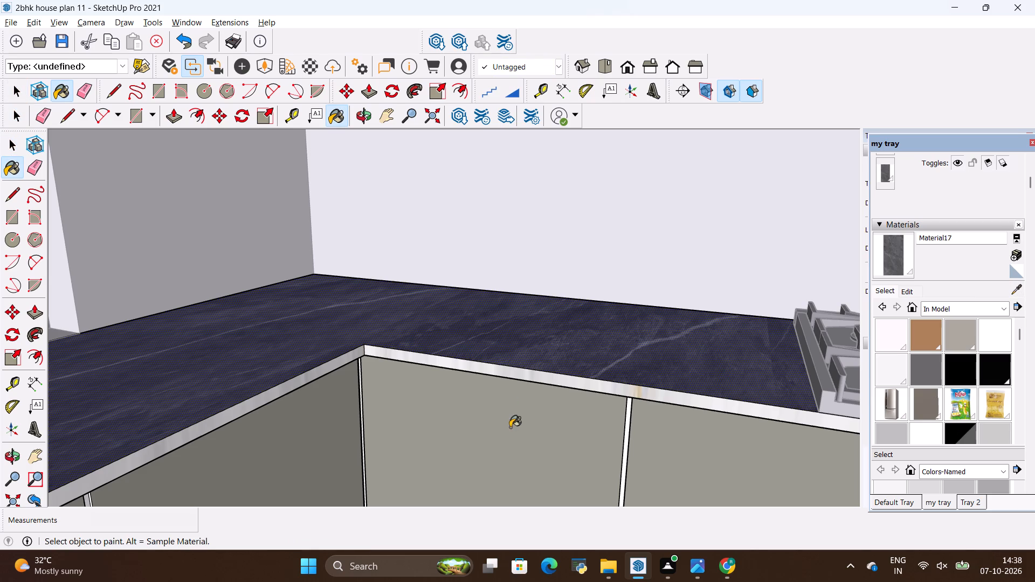
Paint both front edges of the L-shaped countertop with the sampled dark grey marble and leave the base cabinet group.
scroll(505, 377, "up", 9)
left_click(537, 378)
scroll(553, 351, "down", 7)
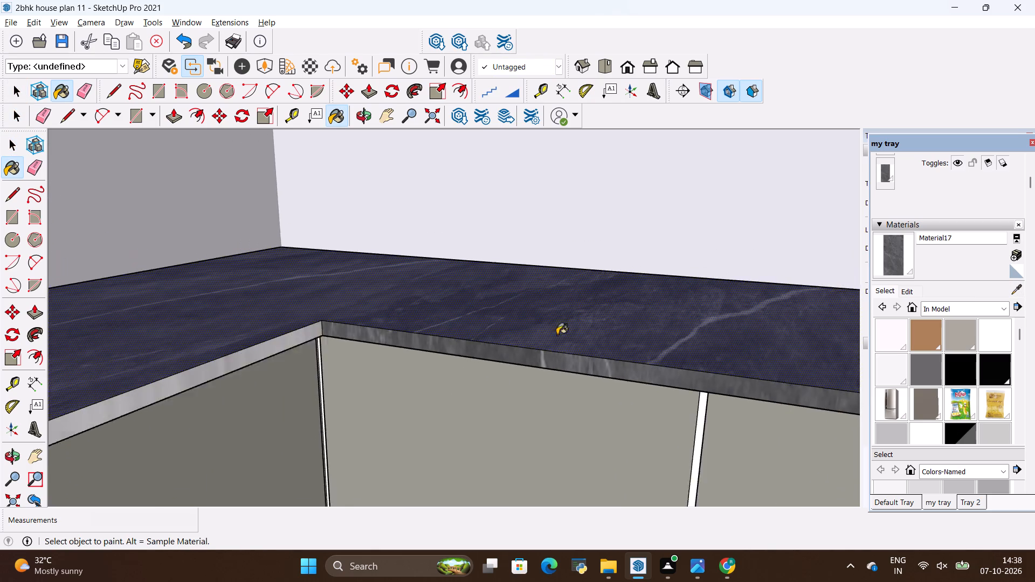
scroll(367, 352, "up", 11)
left_click(288, 316)
scroll(308, 306, "down", 8)
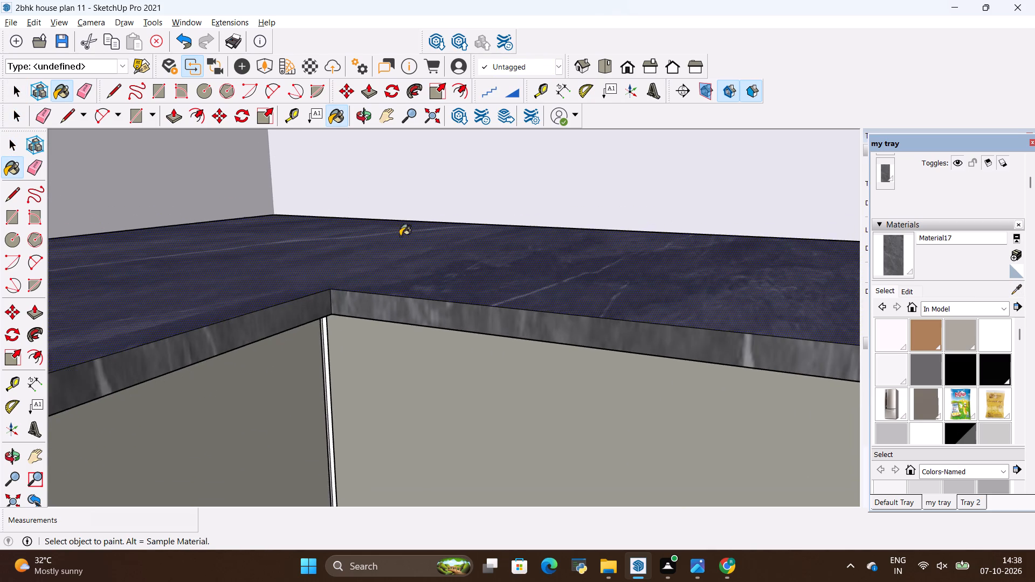
scroll(400, 236, "down", 6)
middle_click_drag(443, 299, 387, 175)
middle_click_drag(395, 190, 436, 399)
scroll(412, 334, "down", 20)
scroll(412, 334, "down", 10)
key("space")
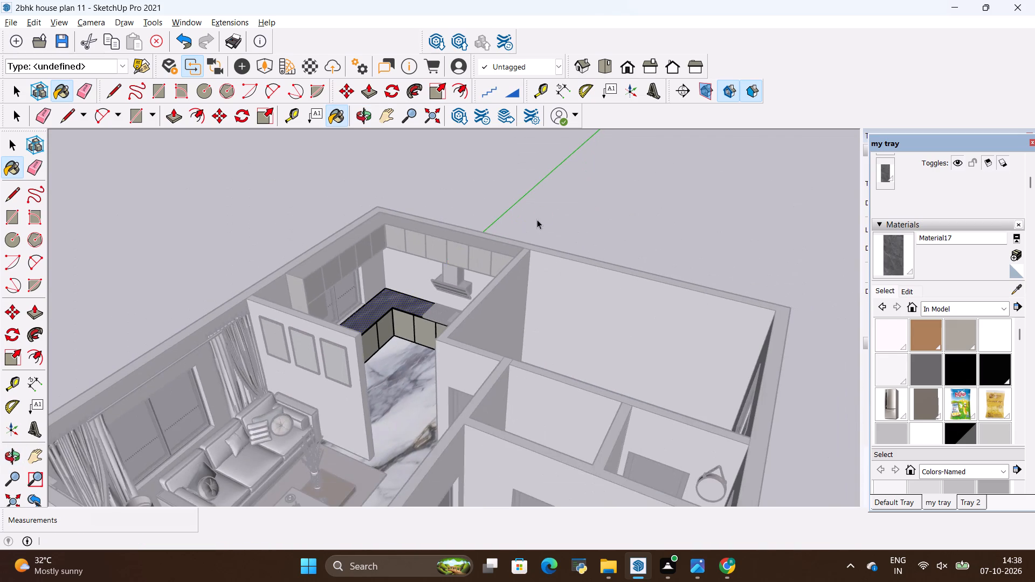
left_click(537, 219)
Examine the kitchen's grey-beige cabinets, dark marble countertop and edges, hob and chimney hood from several angles.
middle_click_drag(596, 252, 429, 400)
scroll(487, 202, "up", 2)
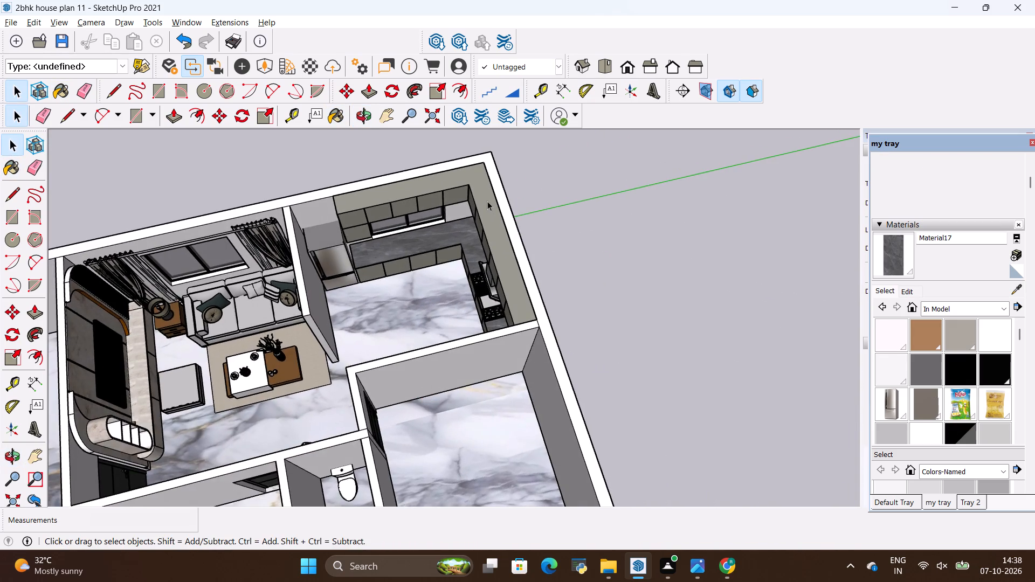
scroll(487, 201, "up", 10)
middle_click_drag(481, 378, 703, 191)
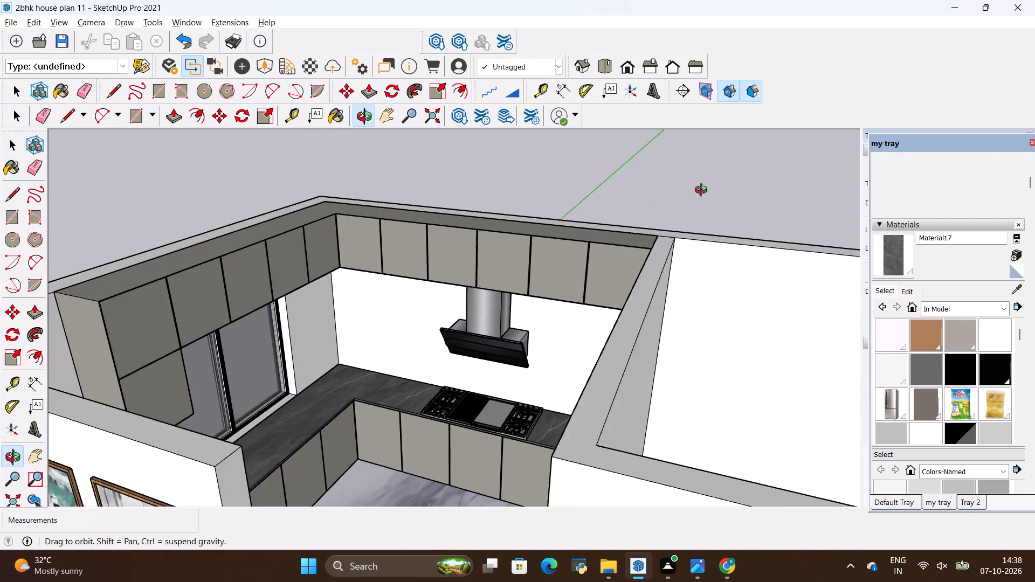
middle_click_drag(703, 191, 674, 227)
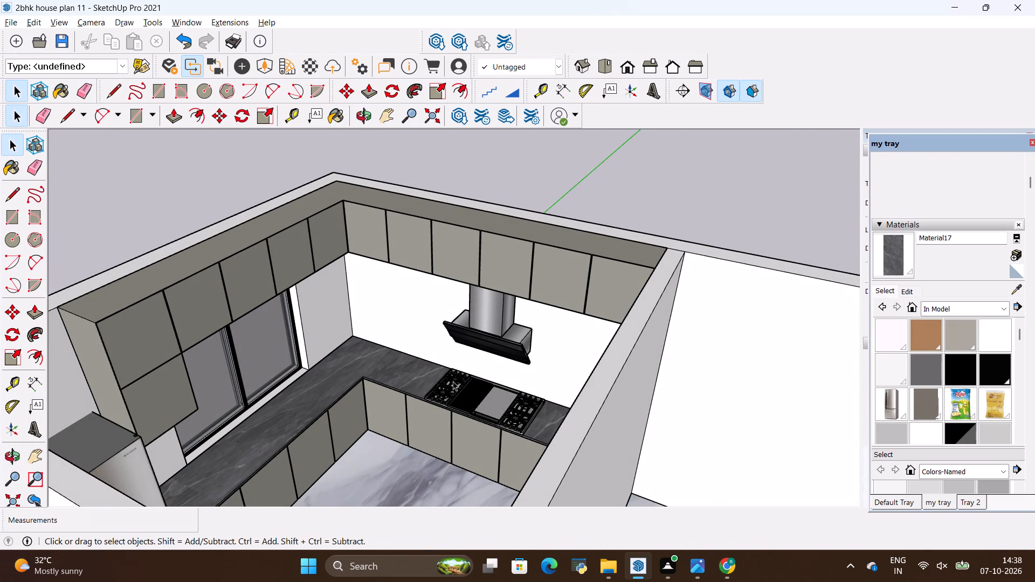
middle_click_drag(503, 325, 317, 286)
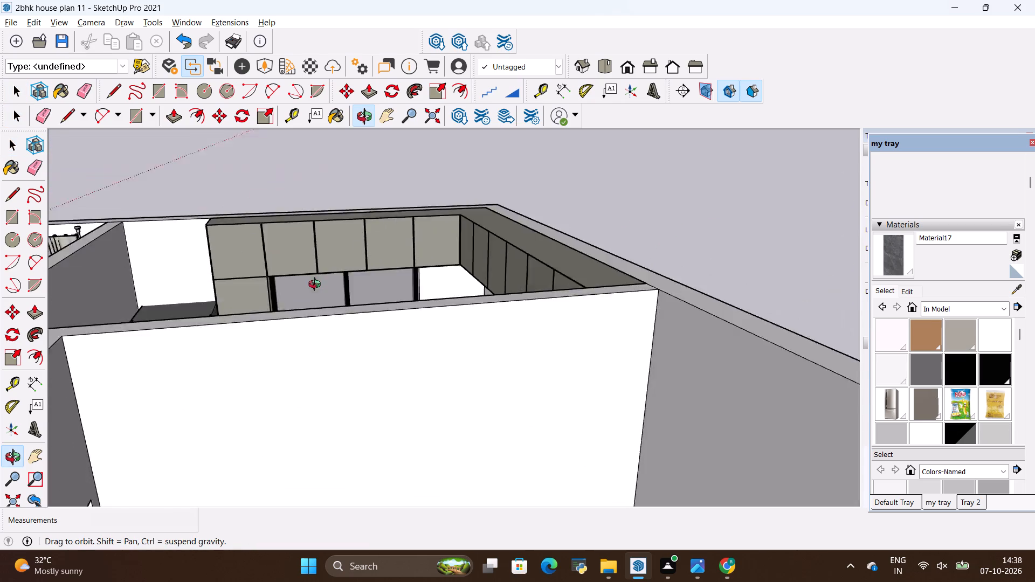
middle_click_drag(317, 286, 567, 371)
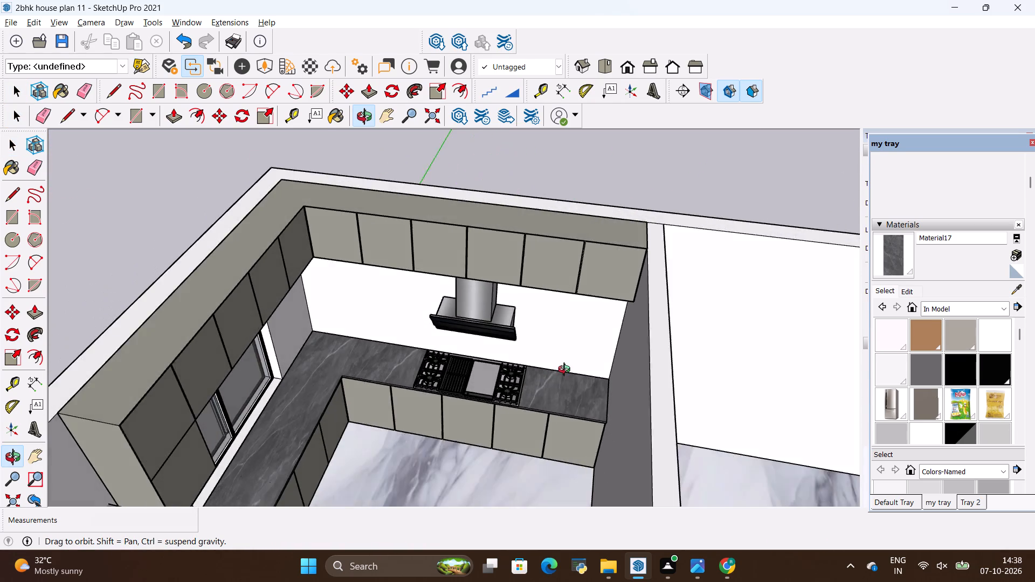
middle_click_drag(567, 371, 465, 408)
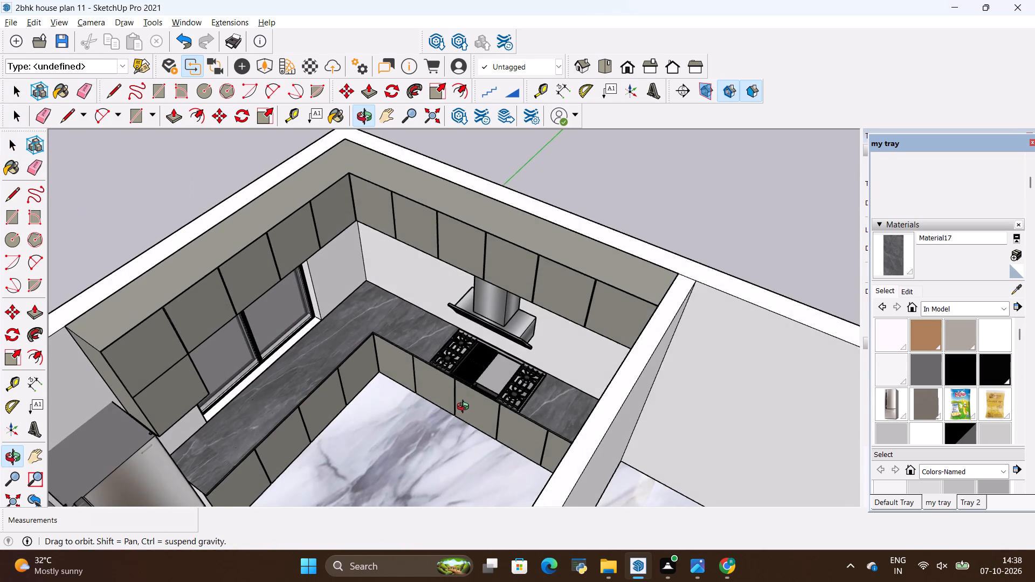
middle_click_drag(465, 408, 463, 373)
Examine the kitchen together with the living room and the rest of the house from overall views.
scroll(452, 273, "down", 14)
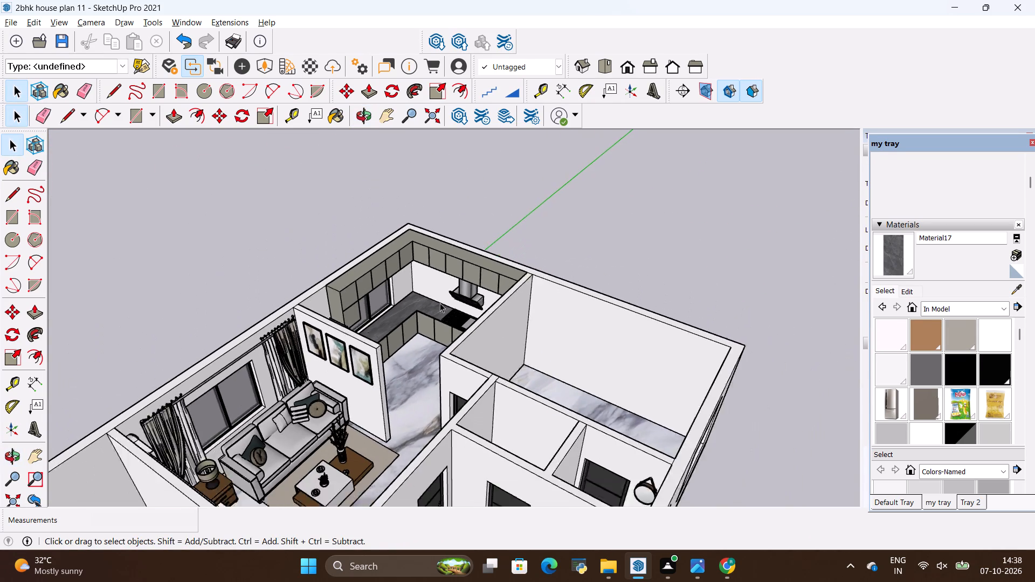
scroll(440, 303, "down", 2)
middle_click_drag(413, 390, 284, 342)
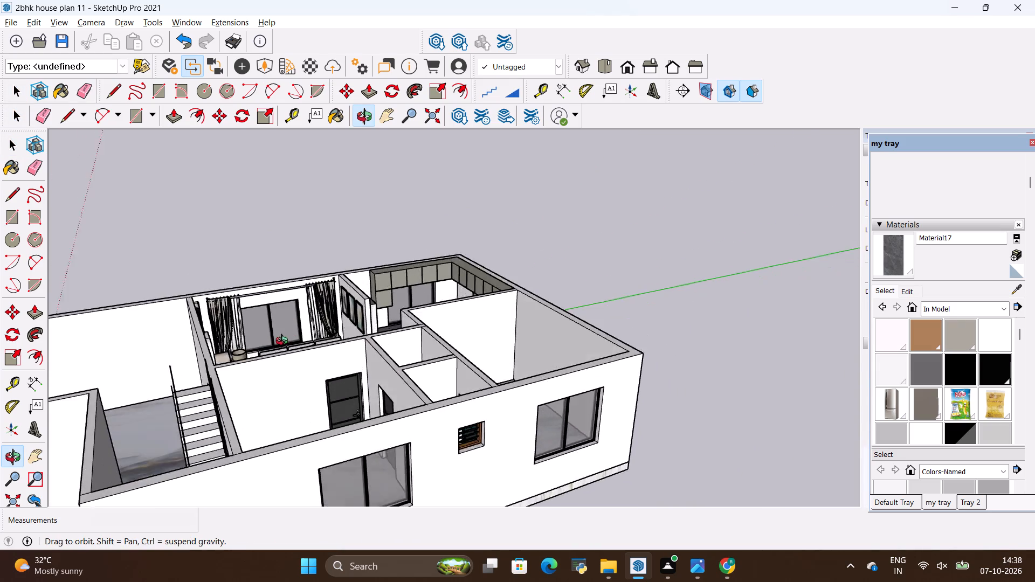
middle_click_drag(284, 342, 153, 410)
scroll(194, 241, "up", 4)
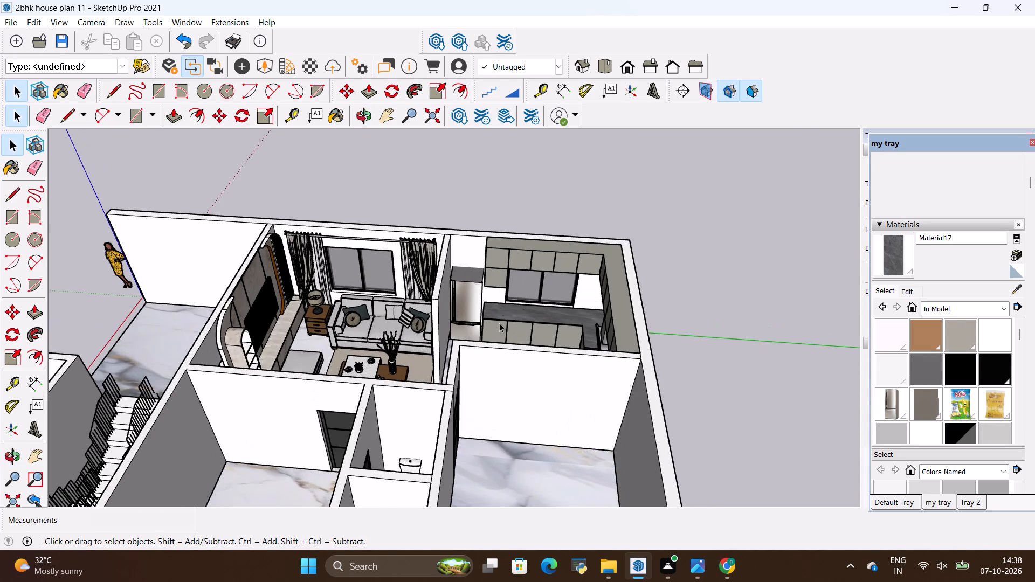
scroll(501, 323, "up", 1)
middle_click_drag(501, 323, 253, 266)
middle_click_drag(251, 262, 244, 237)
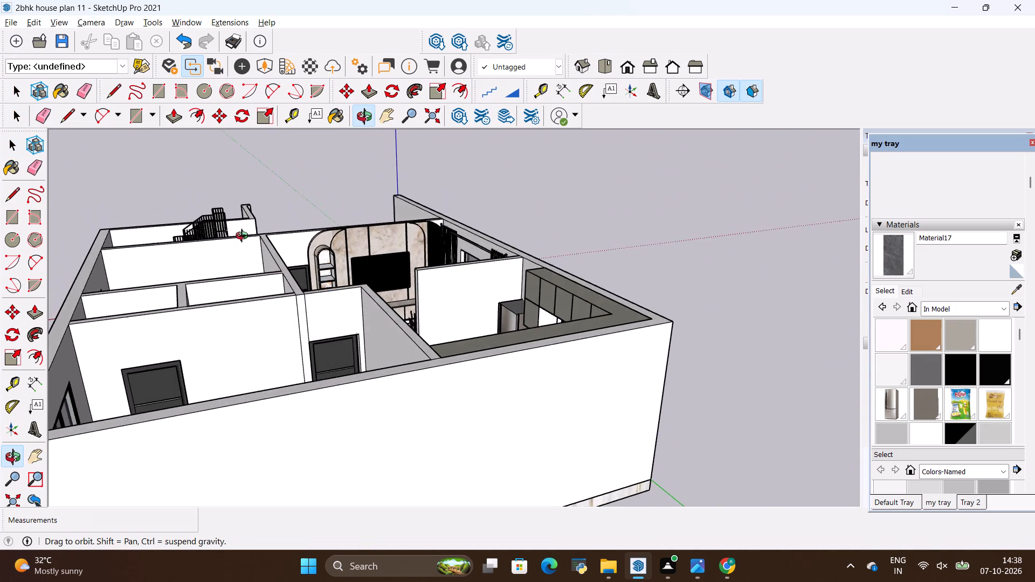
middle_click_drag(244, 237, 291, 315)
scroll(354, 204, "up", 10)
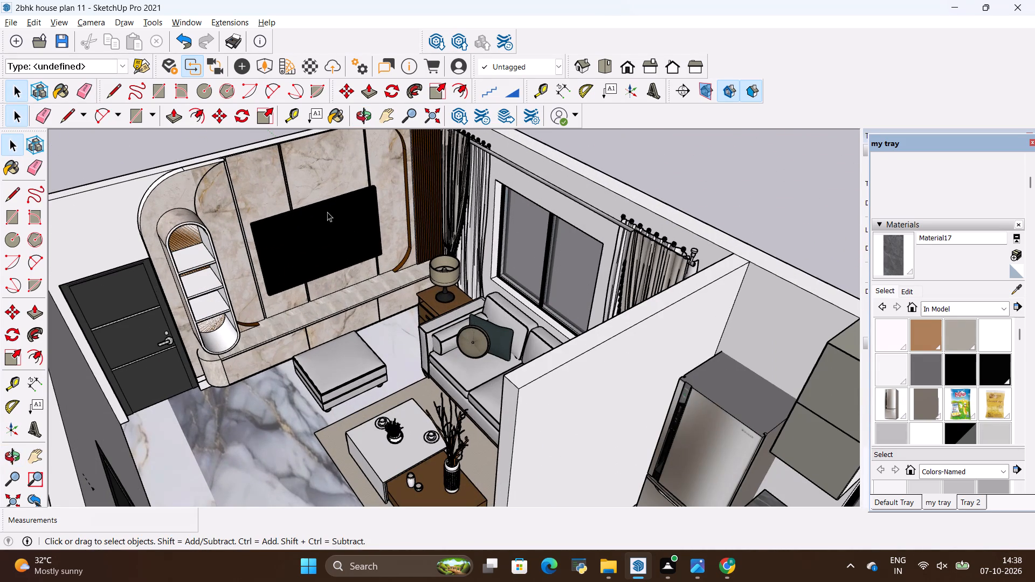
scroll(327, 212, "down", 9)
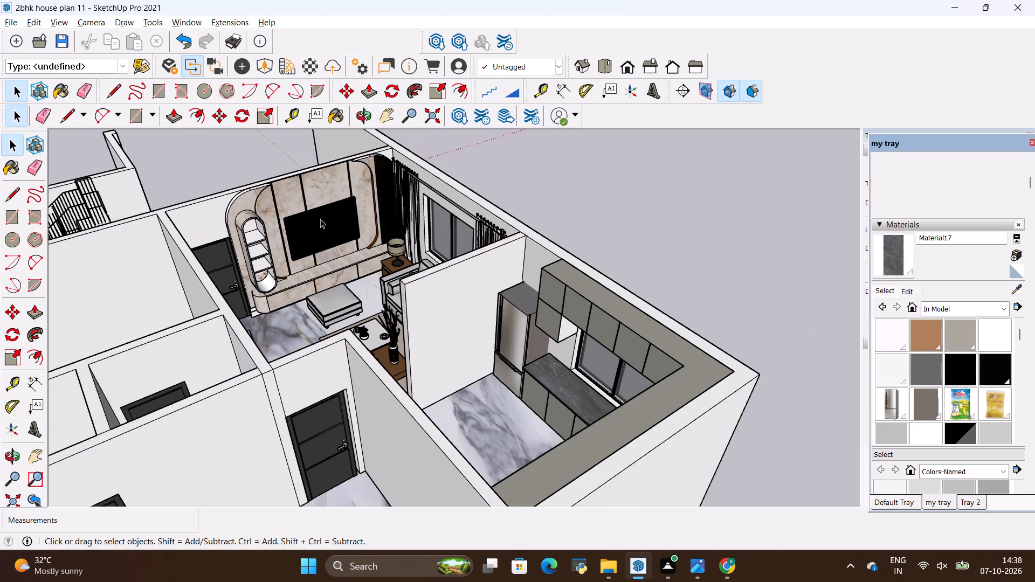
scroll(320, 219, "down", 5)
scroll(293, 281, "up", 1)
middle_click_drag(293, 281, 734, 280)
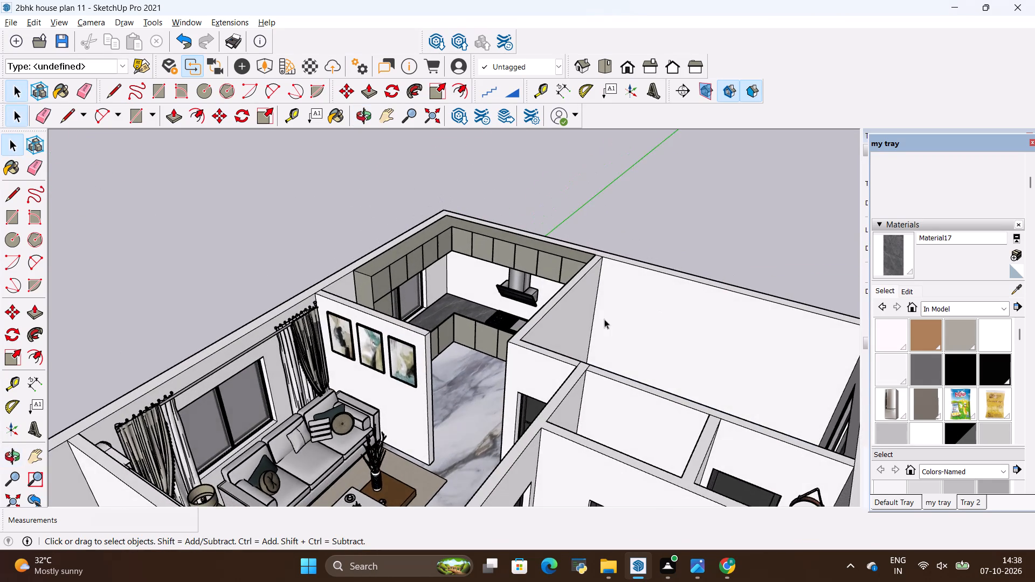
Compare the modelled kitchen with the L-shaped kitchen reference render in the image viewer, returning to the SketchUp model.
scroll(541, 330, "up", 12)
middle_click_drag(513, 368, 535, 304)
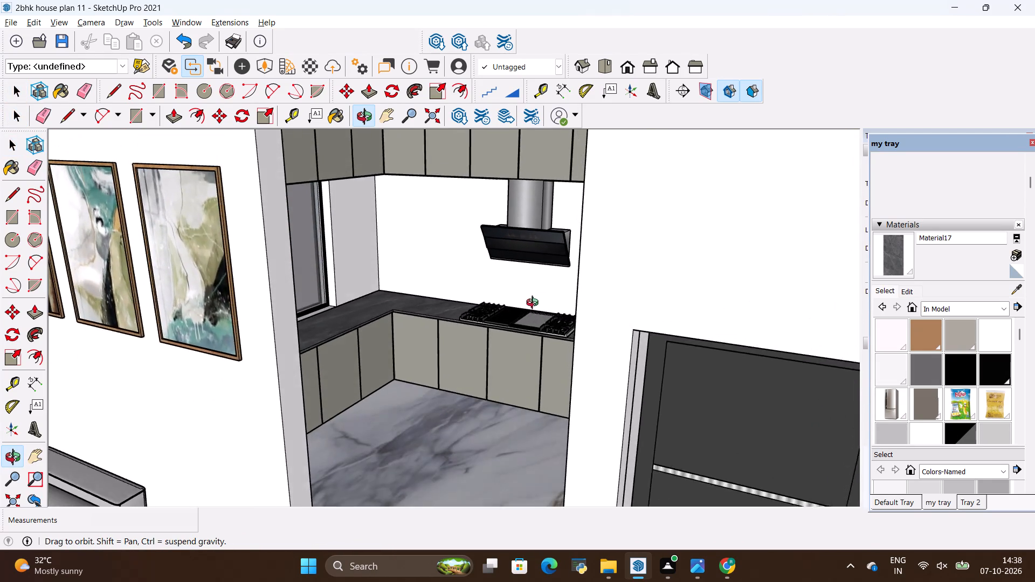
middle_click_drag(535, 304, 535, 388)
key("alt+Tab")
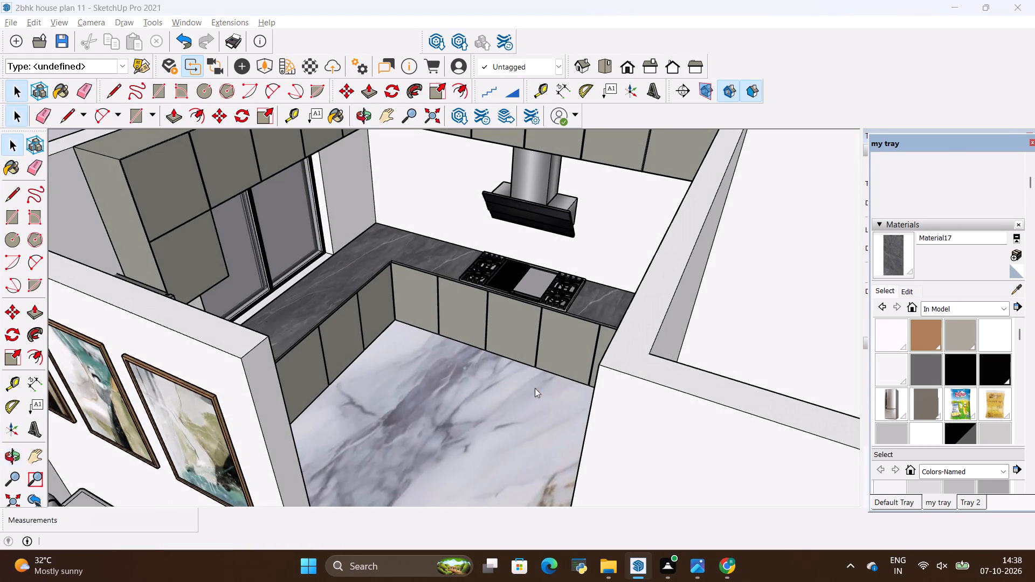
scroll(362, 324, "down", 8)
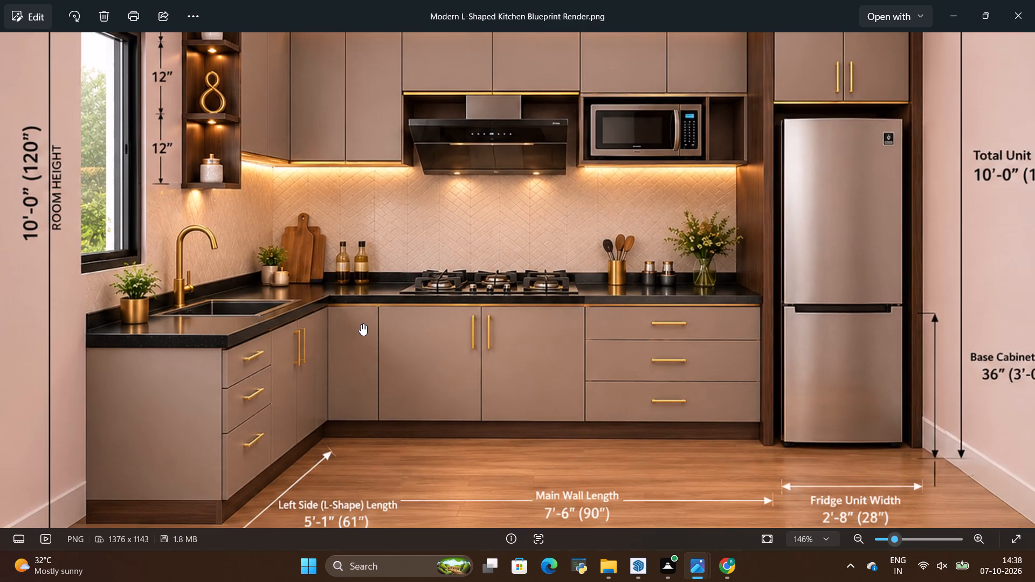
key("alt+Tab")
Examine the kitchen's upper cabinets, window wall, hood and countertop from above and from different sides.
scroll(370, 204, "down", 3)
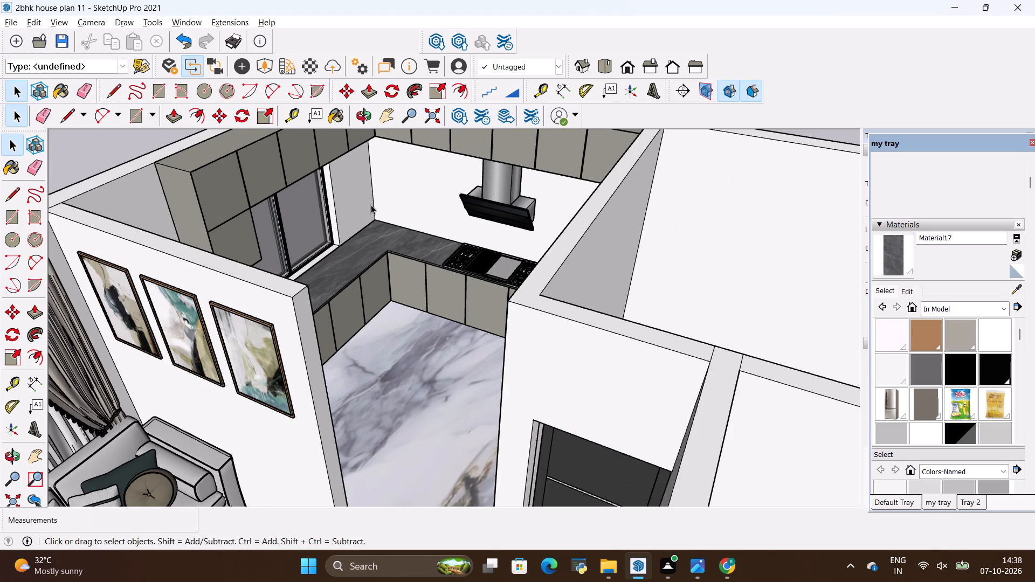
scroll(371, 205, "down", 10)
scroll(376, 140, "up", 2)
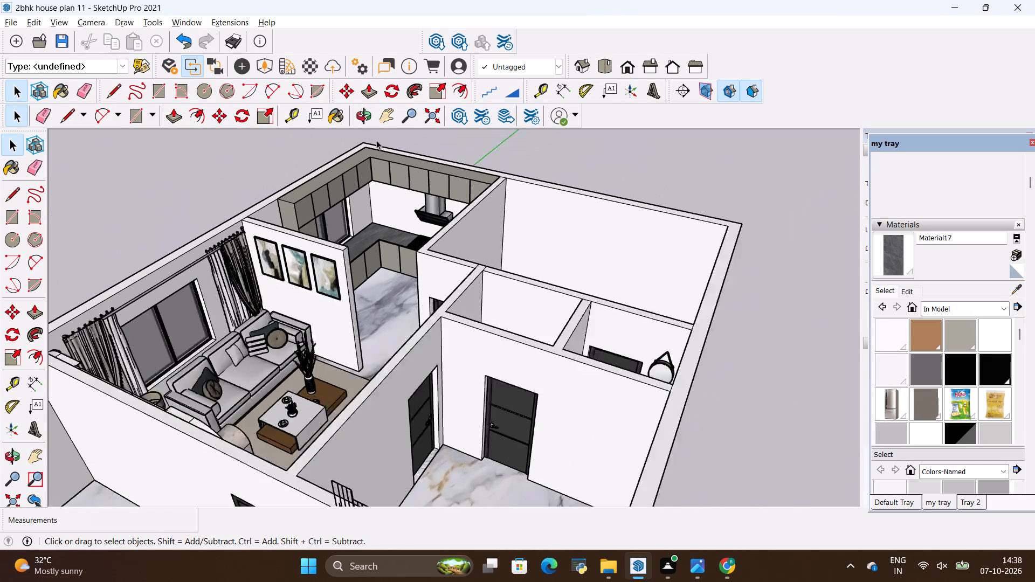
scroll(376, 140, "up", 6)
middle_click_drag(484, 221, 480, 224)
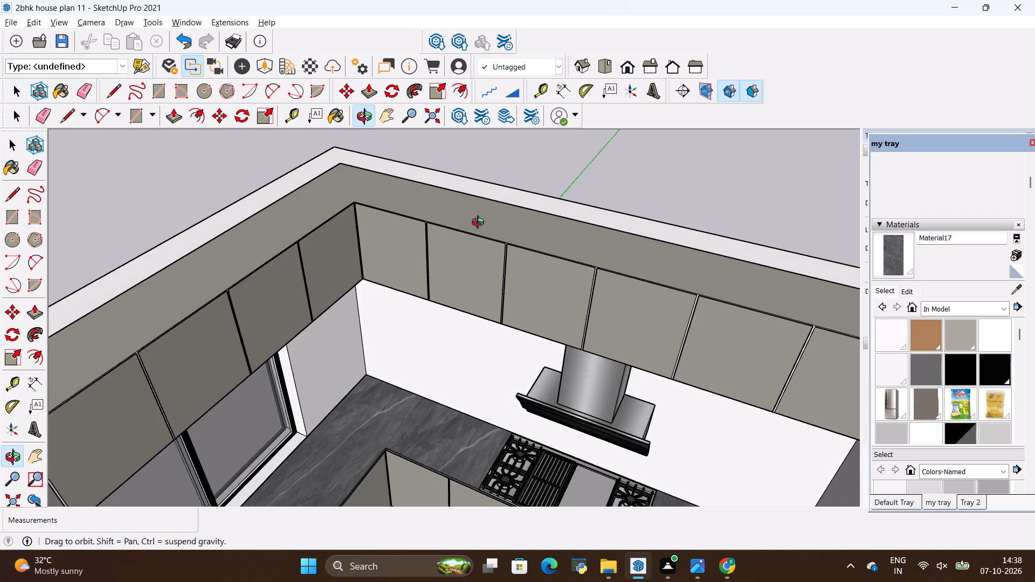
middle_click_drag(480, 224, 390, 185)
scroll(421, 228, "down", 7)
middle_click_drag(306, 323, 479, 367)
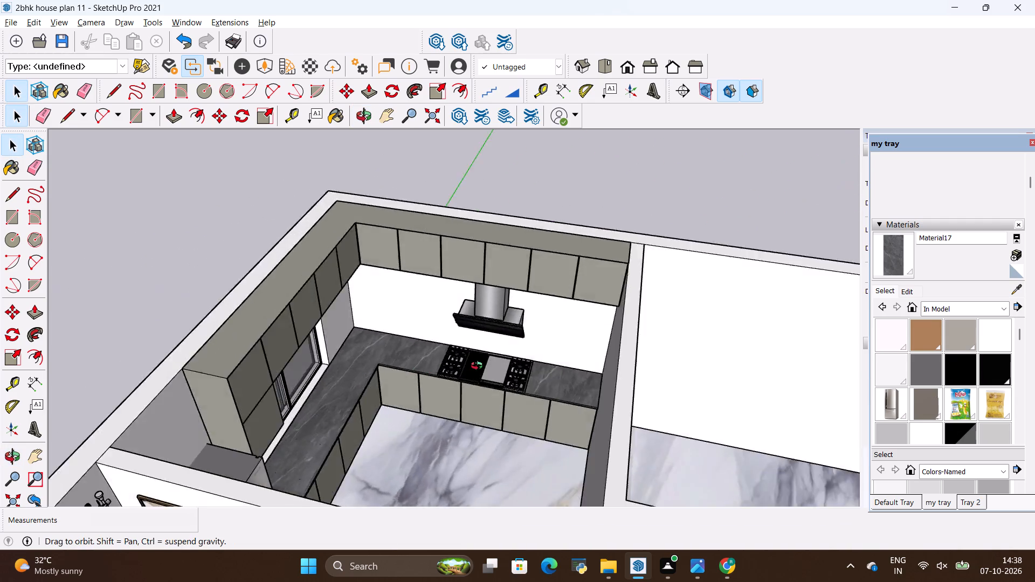
middle_click_drag(479, 367, 394, 314)
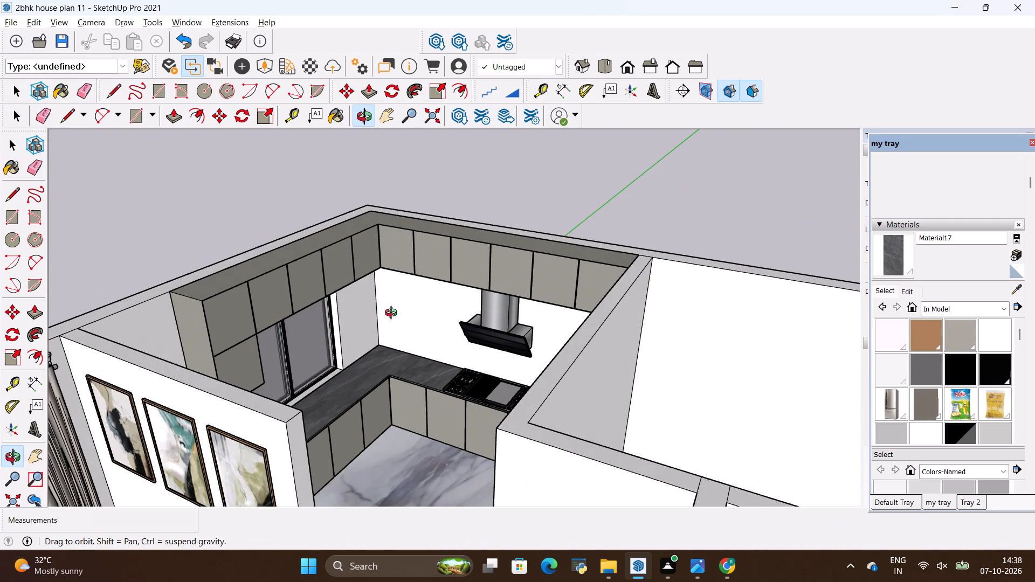
middle_click_drag(394, 314, 342, 356)
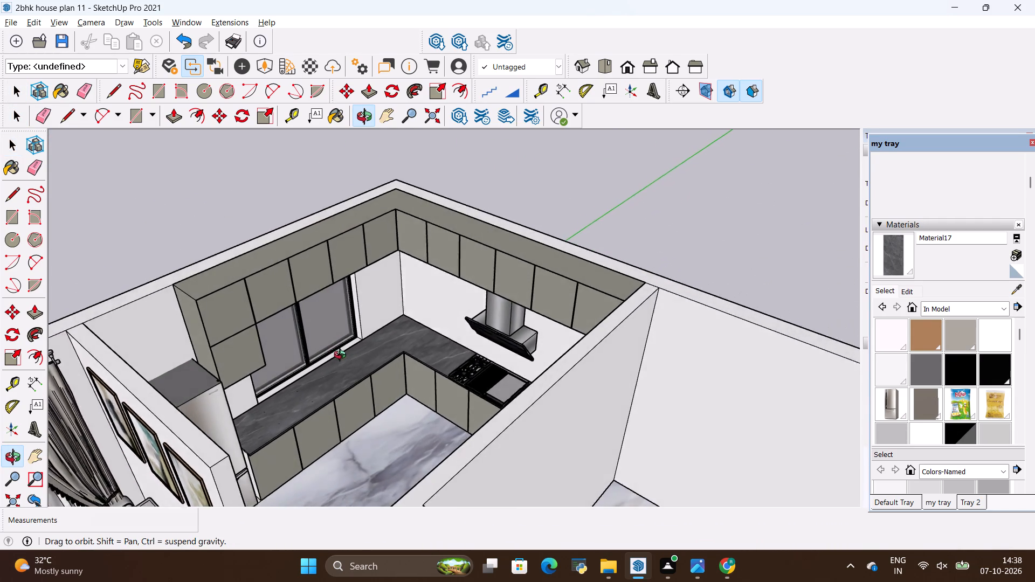
middle_click_drag(342, 356, 287, 362)
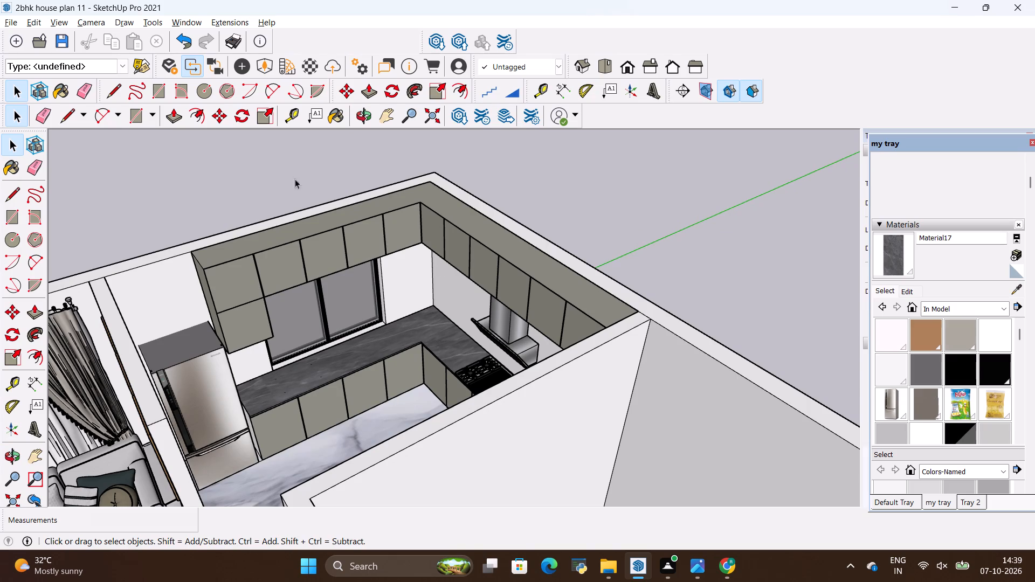
Import the SKT_Nearly+Natural+5'+Kentia+Palm+Silk+Tree model from the ALL 3D WAREHOUSE ITEMS folder in internship files.
left_click(6, 19)
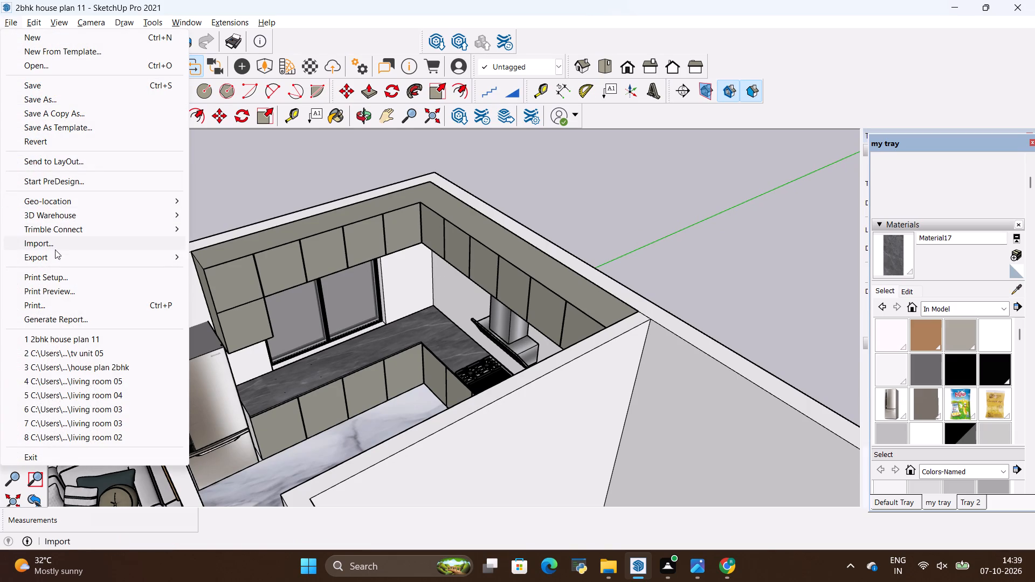
left_click(55, 249)
scroll(676, 285, "down", 3)
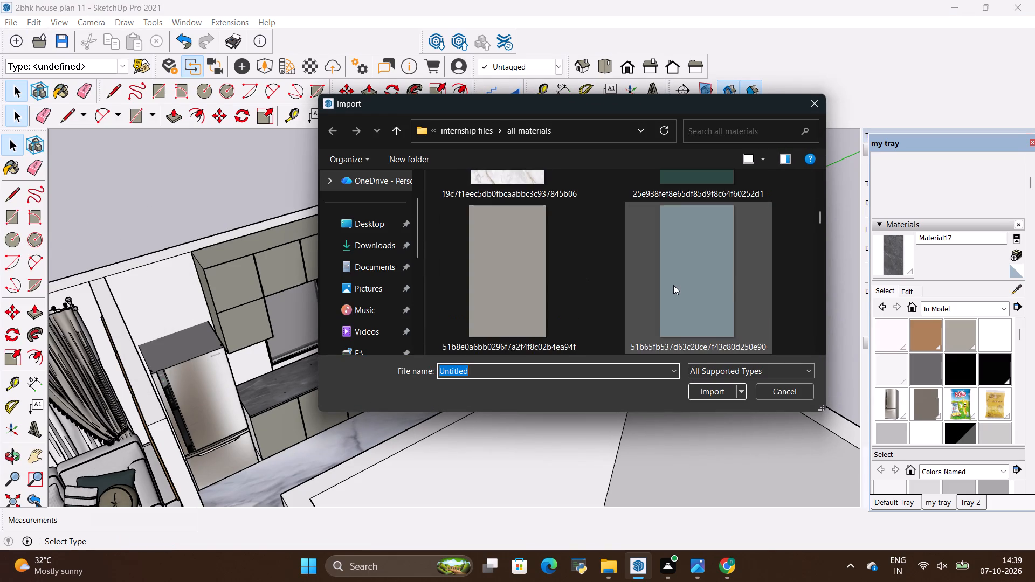
scroll(672, 284, "down", 7)
scroll(667, 282, "up", 2)
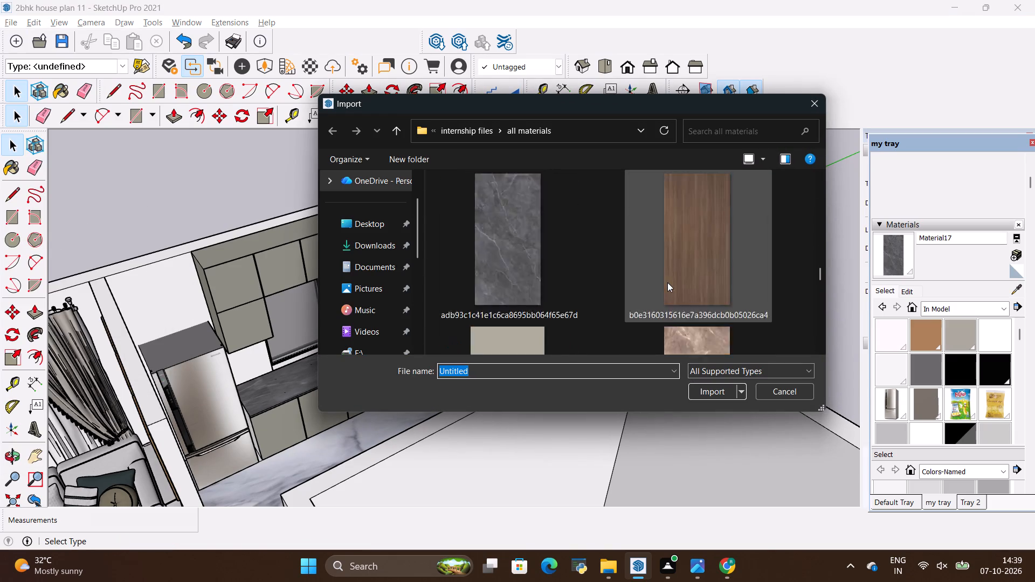
scroll(667, 282, "up", 3)
scroll(666, 282, "down", 7)
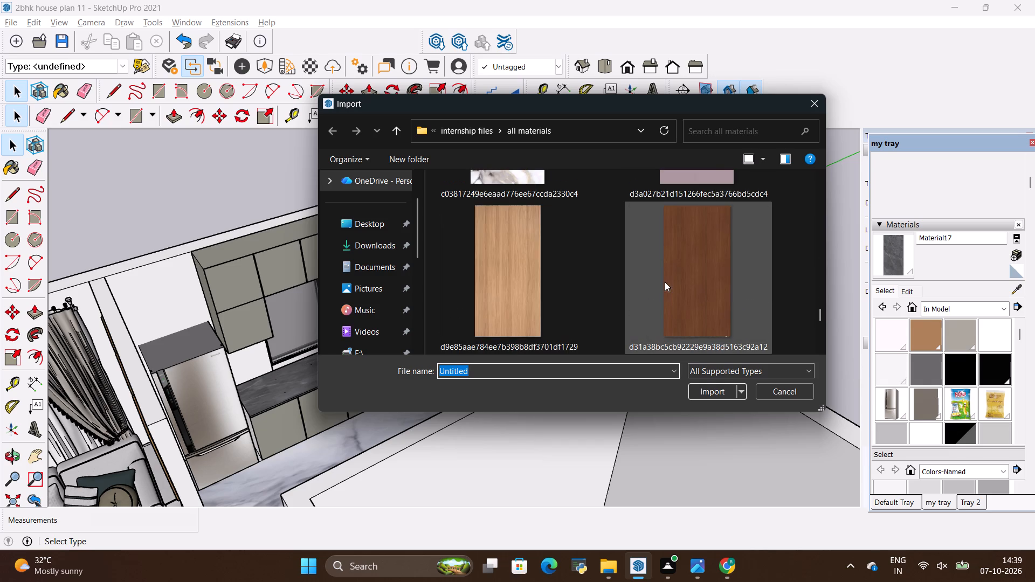
scroll(665, 282, "down", 4)
left_click(382, 245)
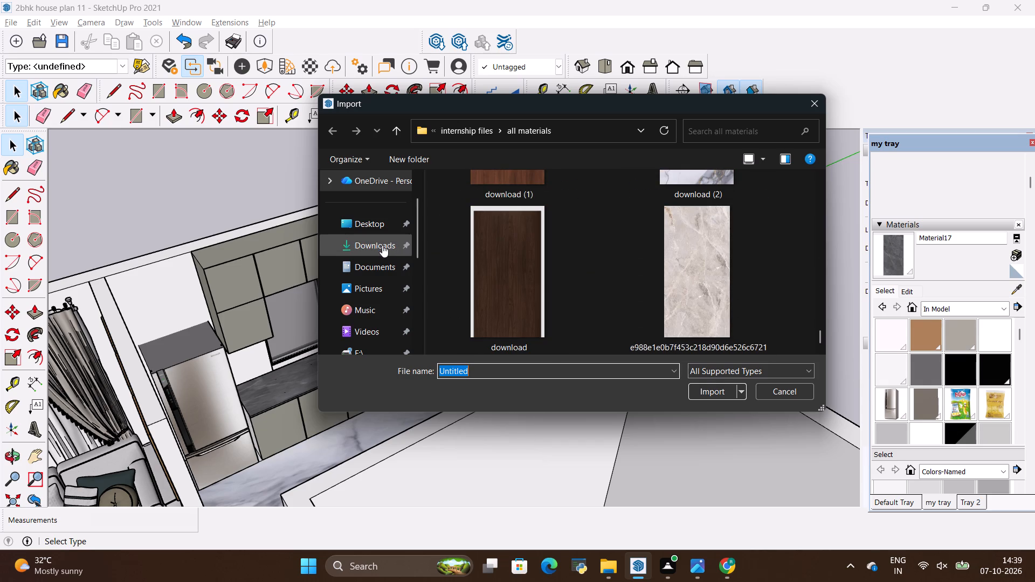
left_click(377, 267)
scroll(377, 267, "down", 1)
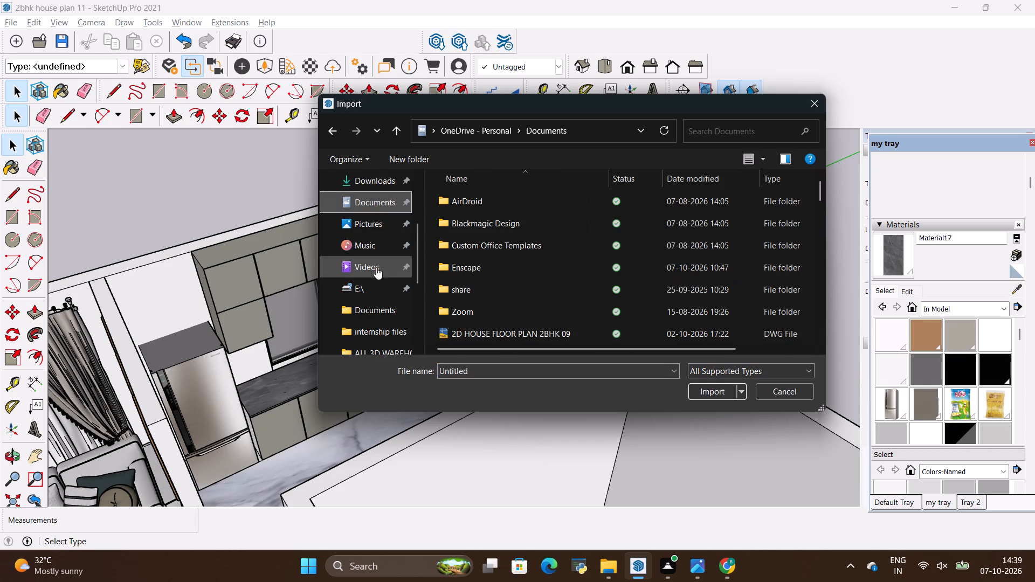
scroll(376, 267, "down", 1)
double_click(376, 267)
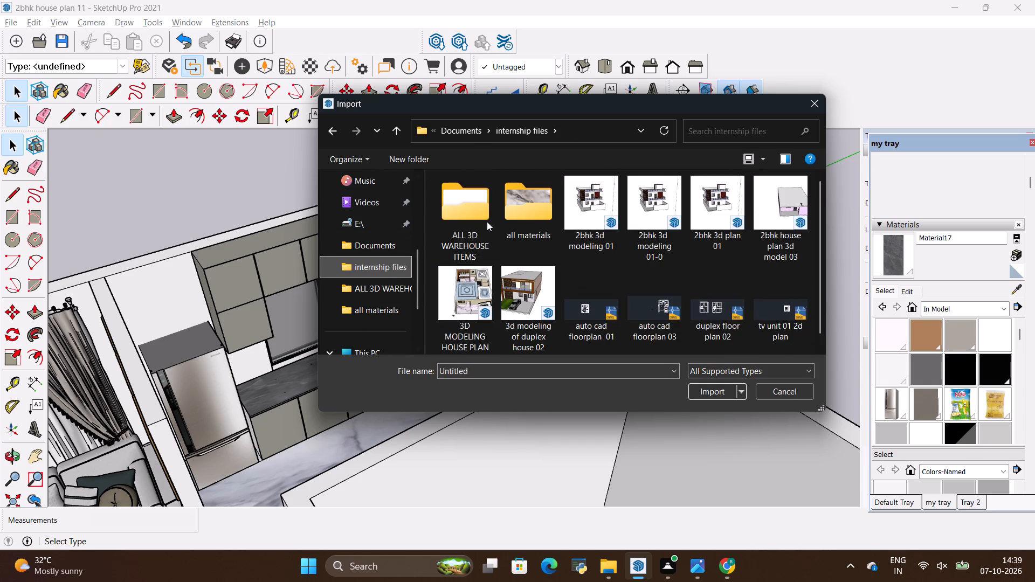
double_click(487, 221)
scroll(600, 248, "down", 3)
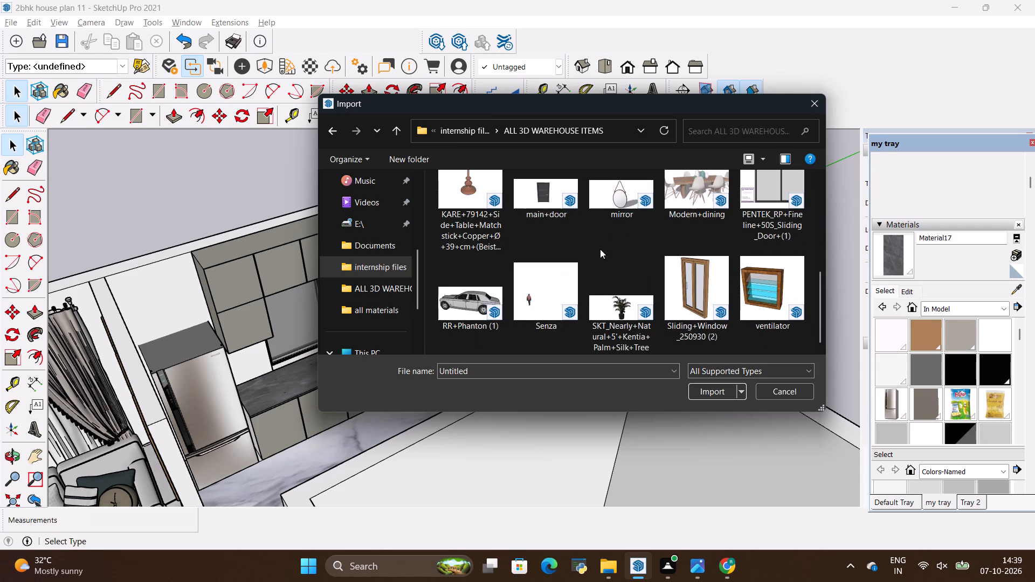
scroll(600, 249, "down", 1)
left_click(604, 272)
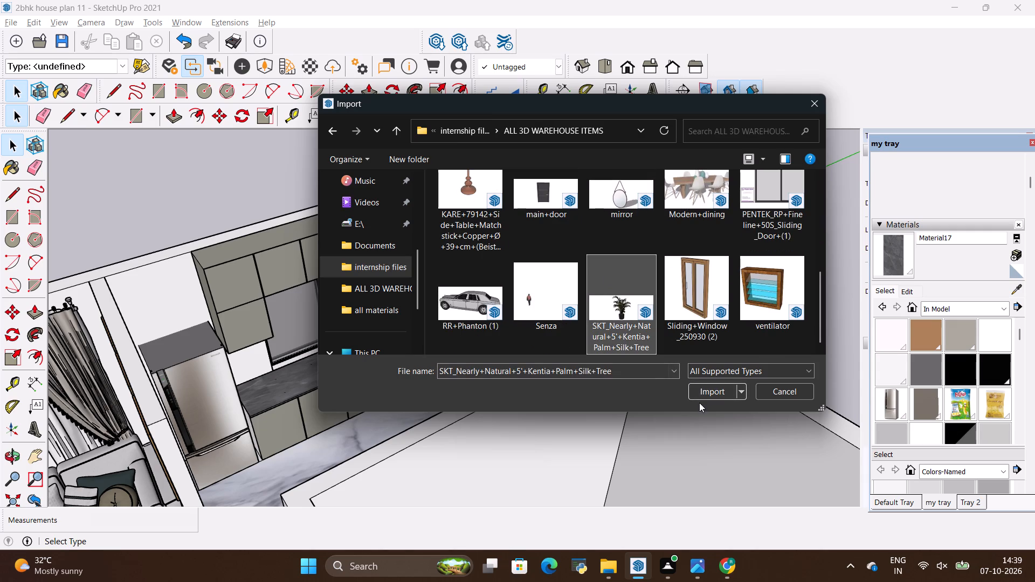
left_click(699, 397)
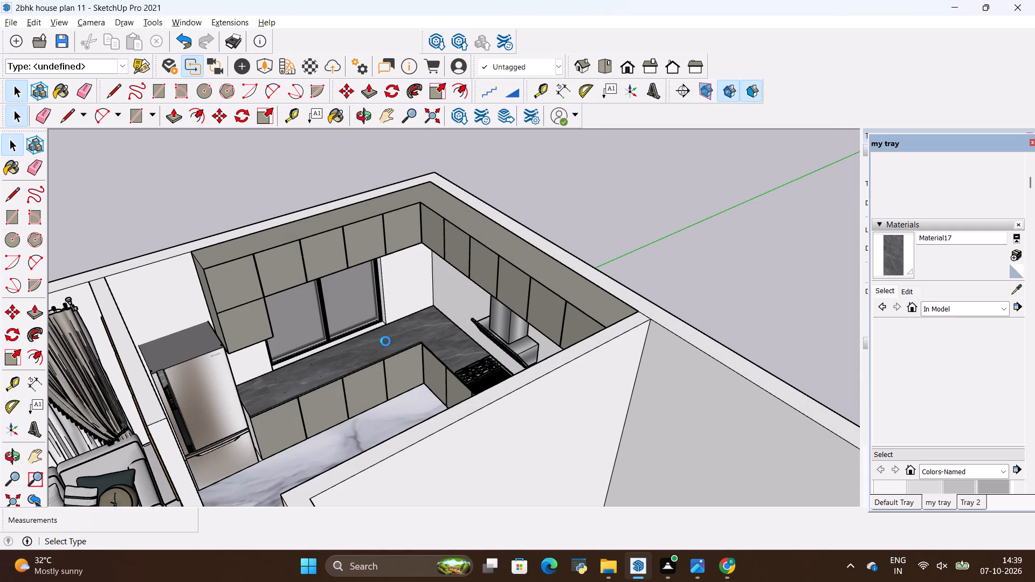
scroll(385, 341, "up", 1)
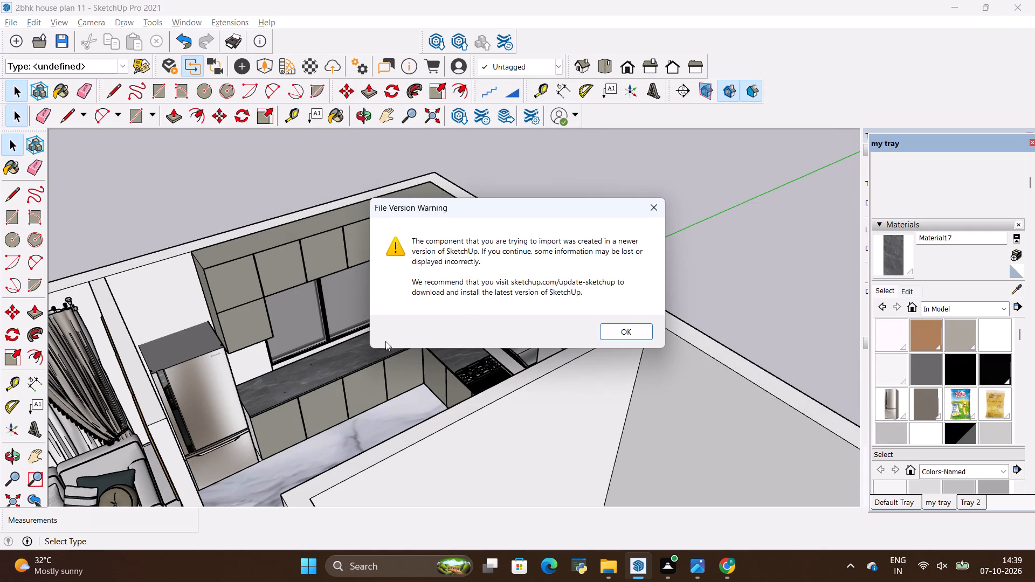
scroll(385, 354, "up", 2)
left_click(625, 334)
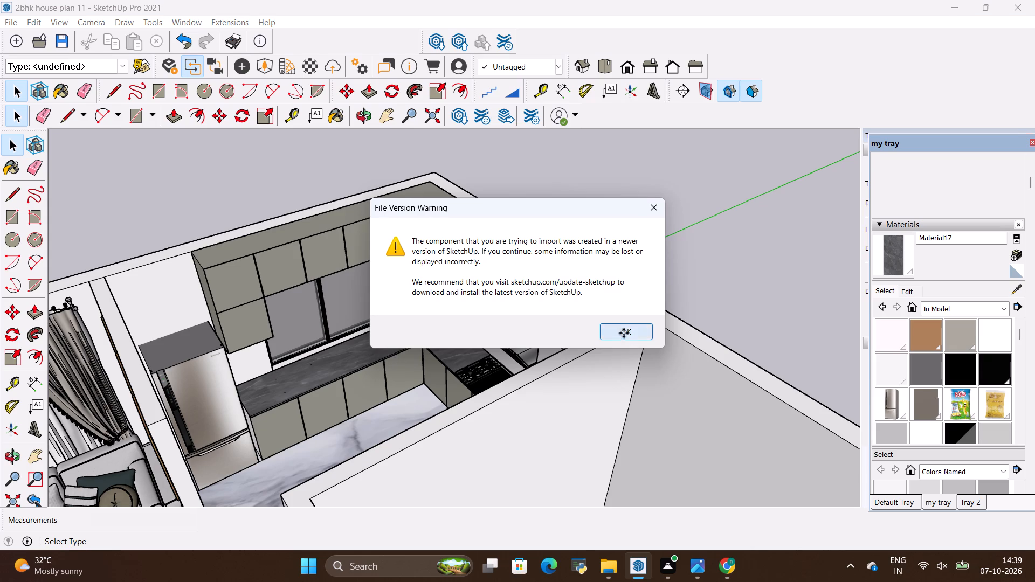
Place the imported potted palm on the dark marble countertop at the inner corner between the window and the hob.
scroll(444, 324, "up", 15)
left_click(421, 330)
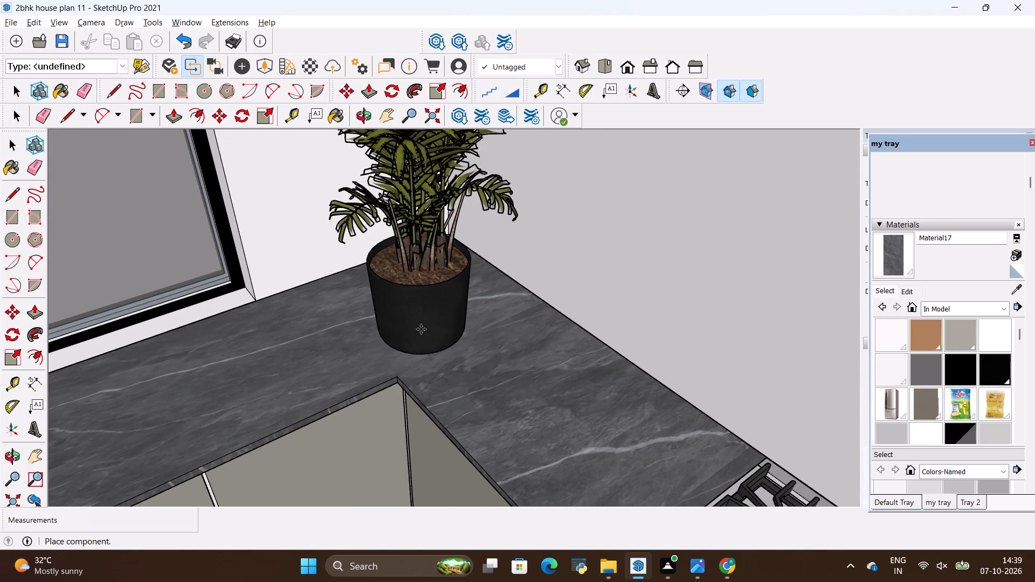
scroll(478, 372, "down", 20)
scroll(478, 372, "down", 1)
middle_click_drag(483, 371, 616, 267)
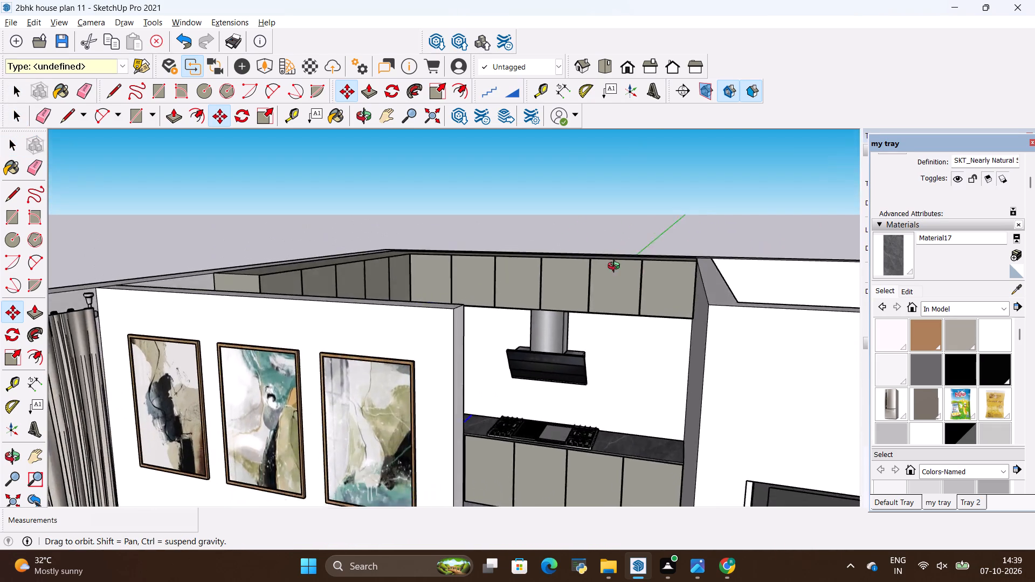
middle_click_drag(616, 267, 556, 324)
key("space")
left_click(601, 221)
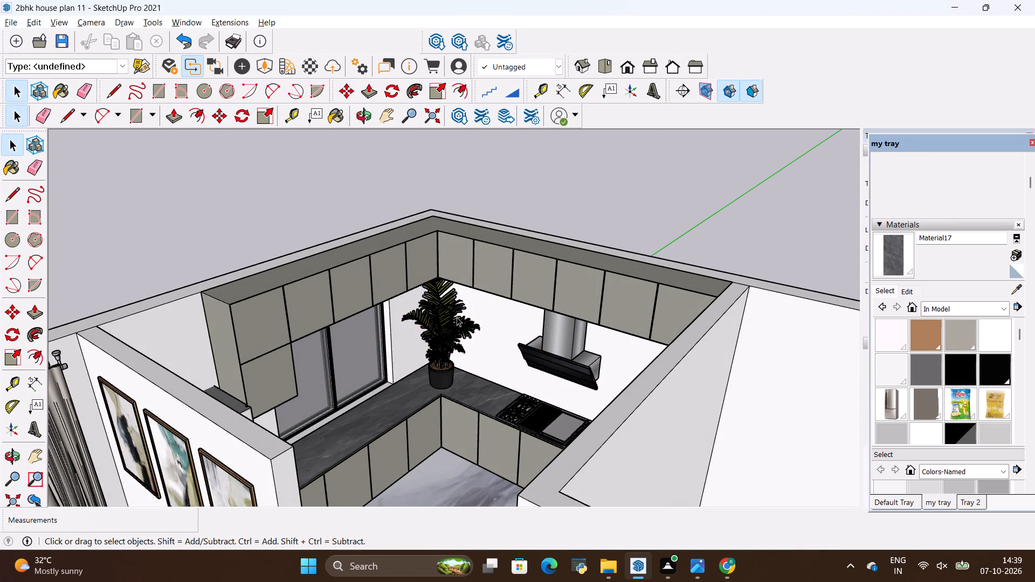
Scale the potted palm on the countertop down uniformly to about 0.81.
scroll(457, 317, "up", 4)
left_click(452, 317)
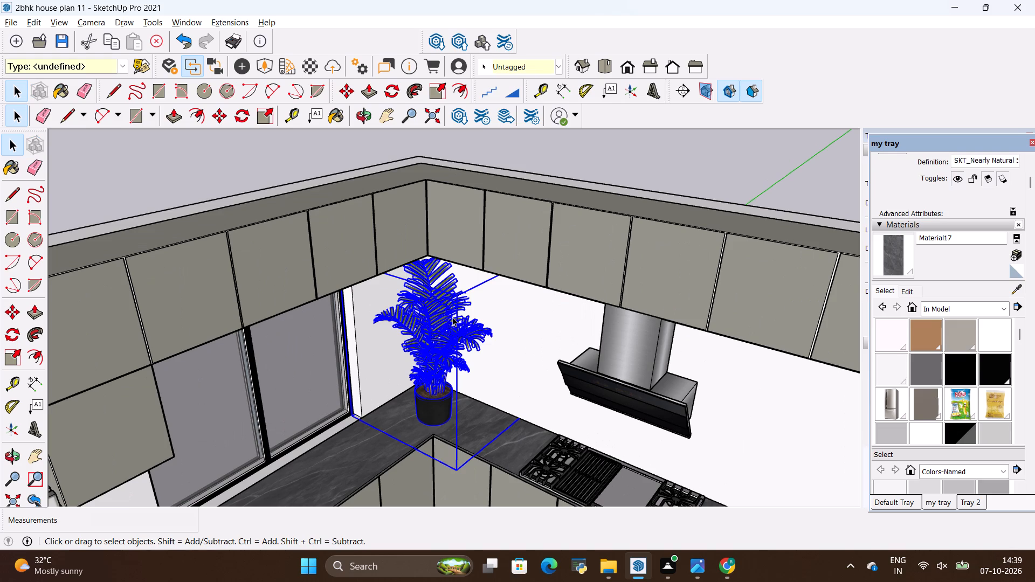
key("s")
left_click(457, 293)
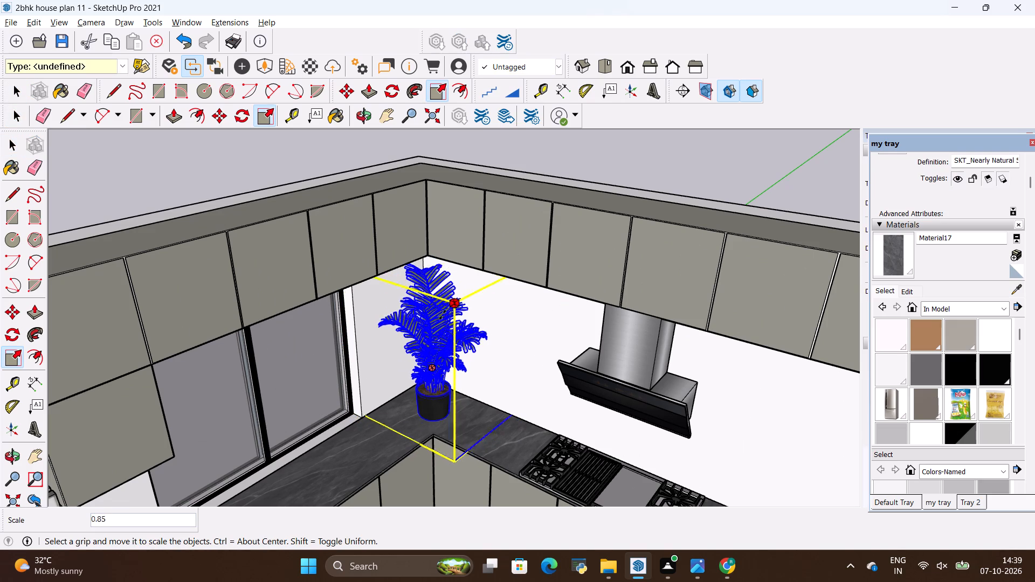
left_click(444, 313)
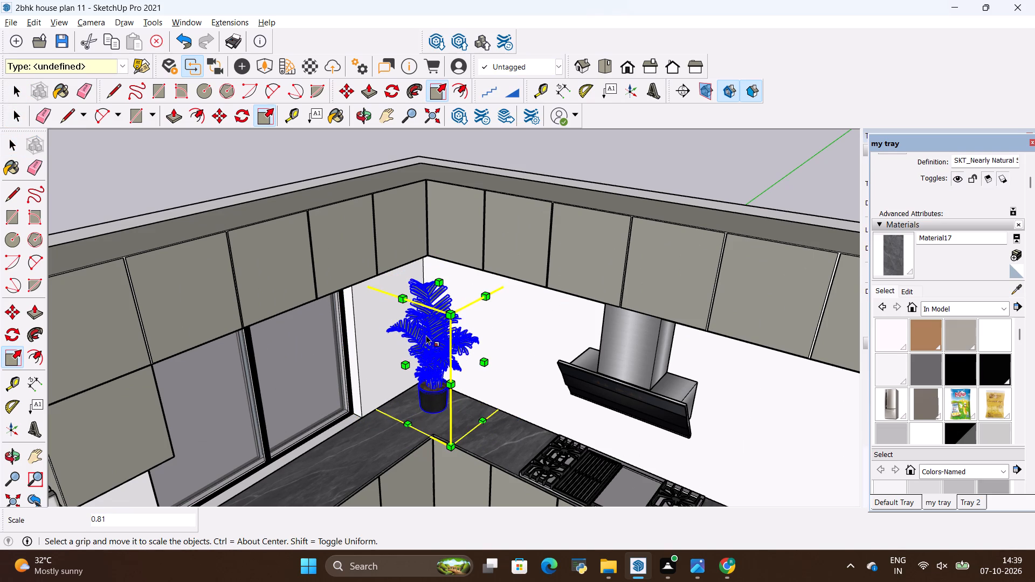
key("space")
left_click(348, 469)
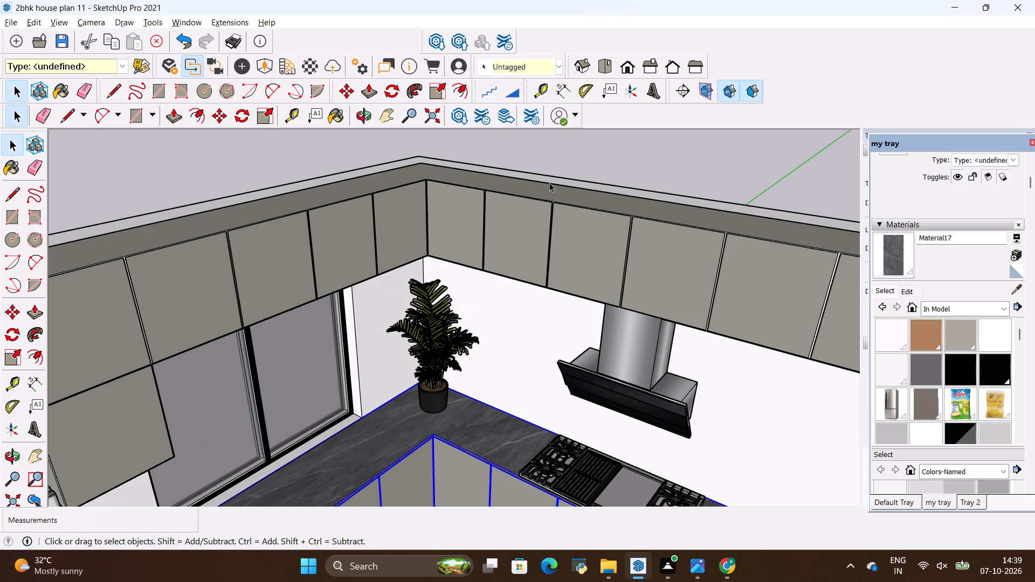
left_click(600, 154)
Move the potted palm about 4 11/16" along the countertop corner, towards the window side.
left_click(426, 342)
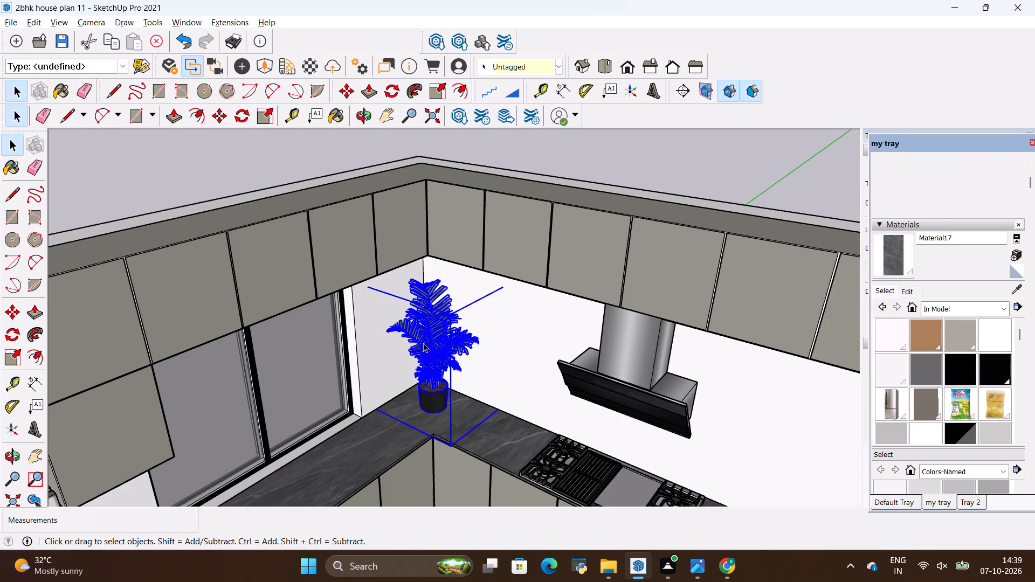
key("m")
scroll(442, 405, "up", 6)
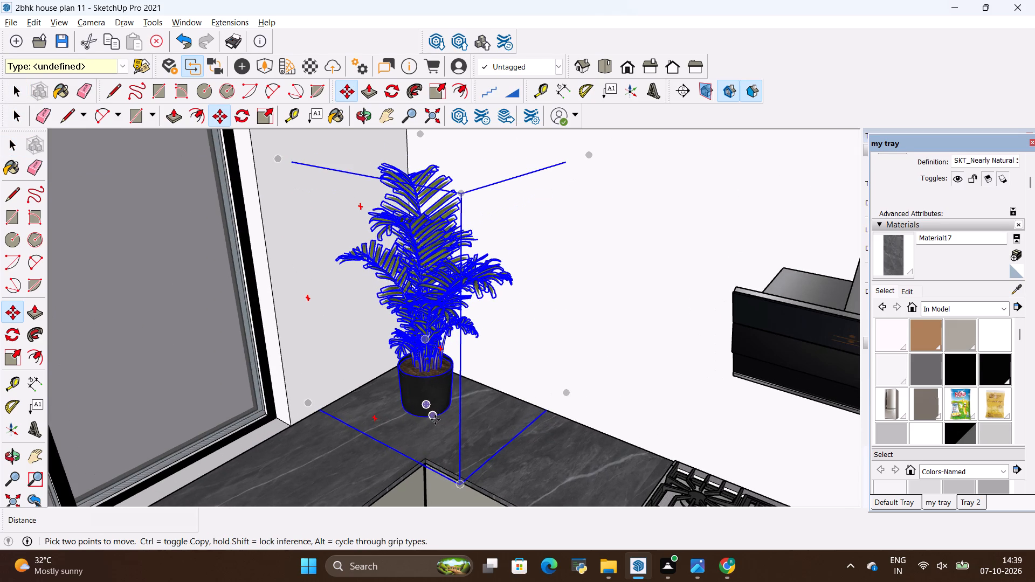
left_click(435, 420)
left_click(417, 428)
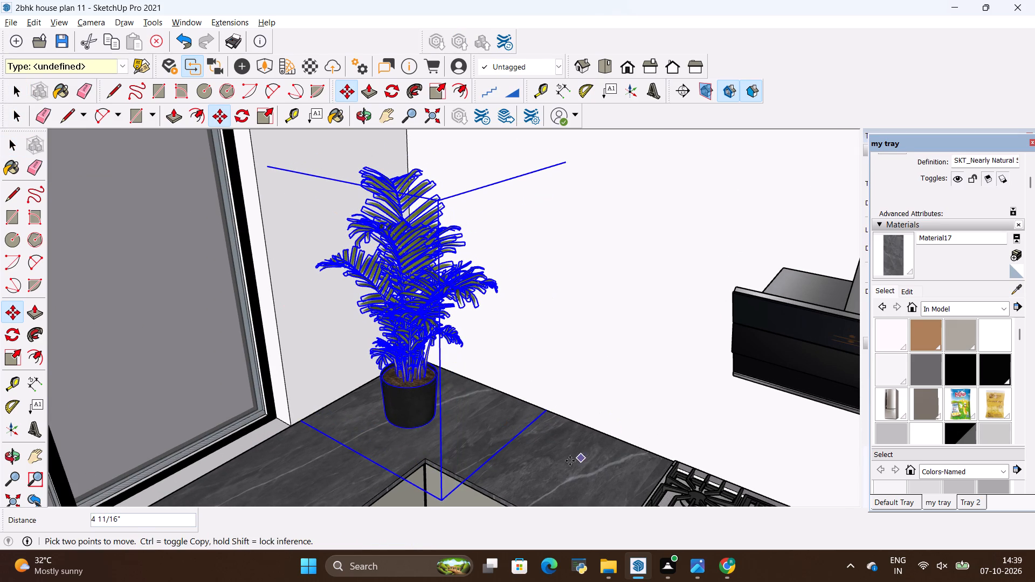
key("space")
left_click(568, 461)
scroll(568, 462, "down", 13)
left_click(670, 257)
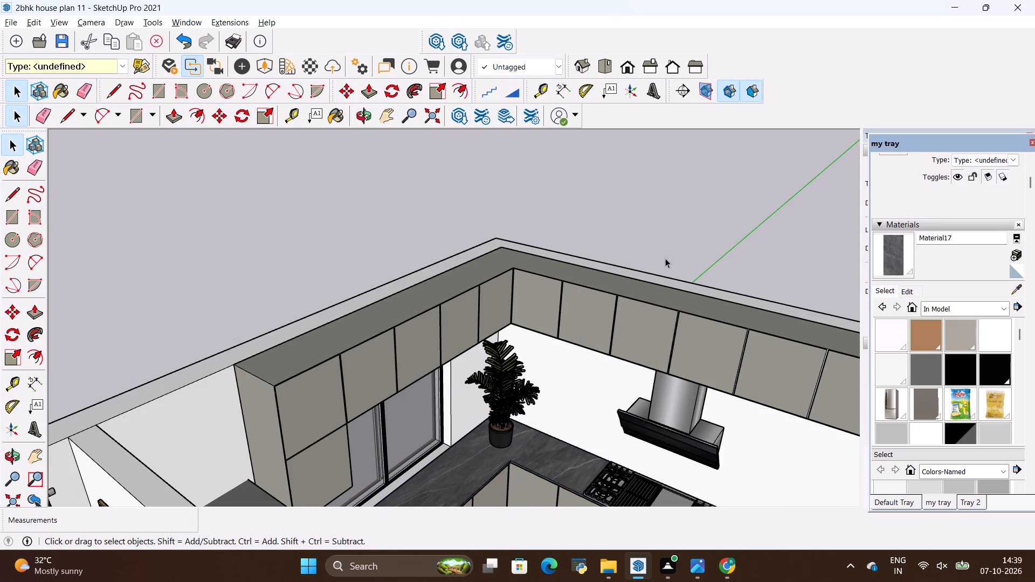
Examine the potted palm on the countertop together with the cabinets, window and hood from several angles.
middle_click_drag(671, 308, 541, 391)
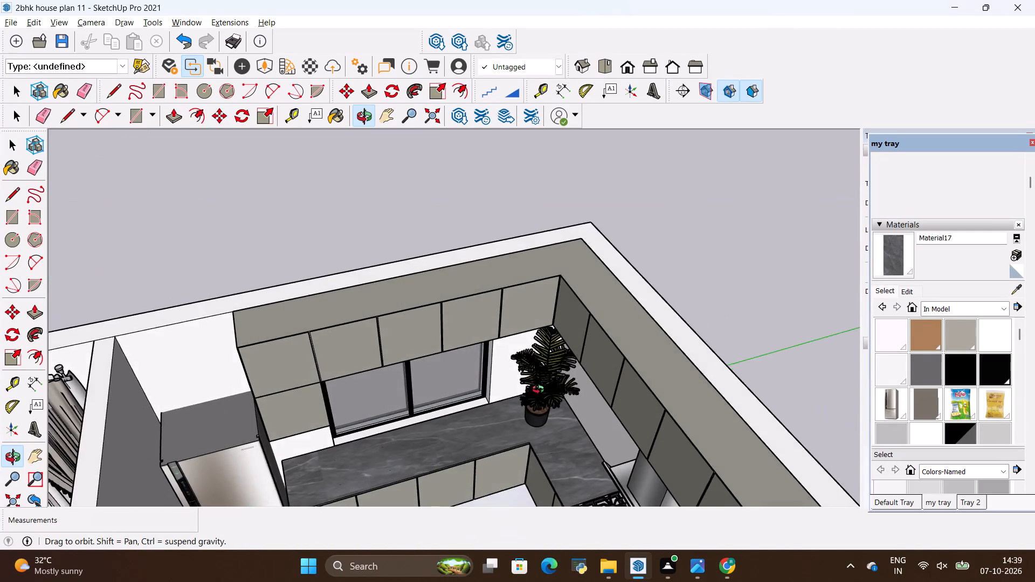
middle_click_drag(541, 391, 583, 297)
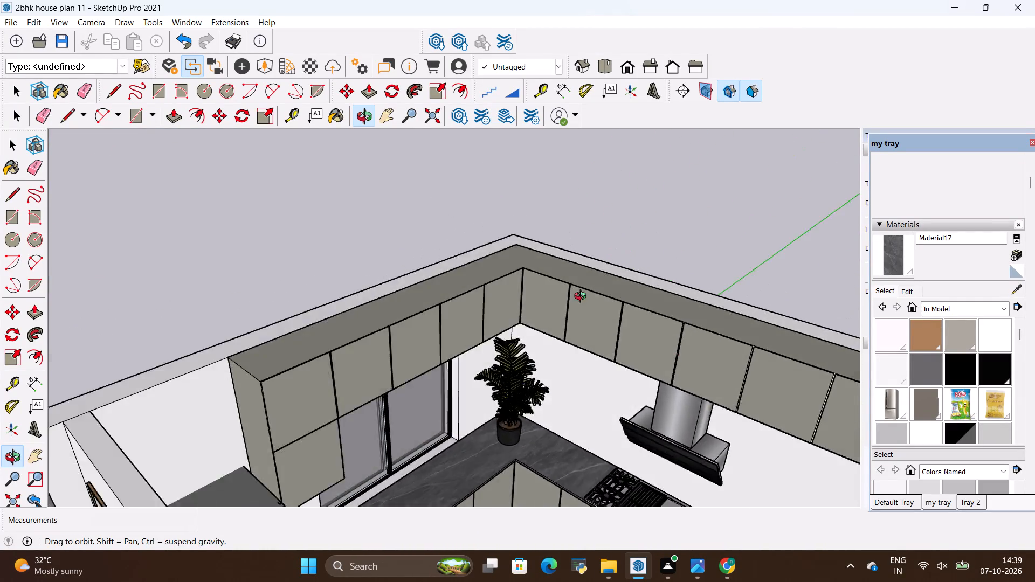
middle_click_drag(583, 297, 547, 294)
scroll(508, 283, "down", 6)
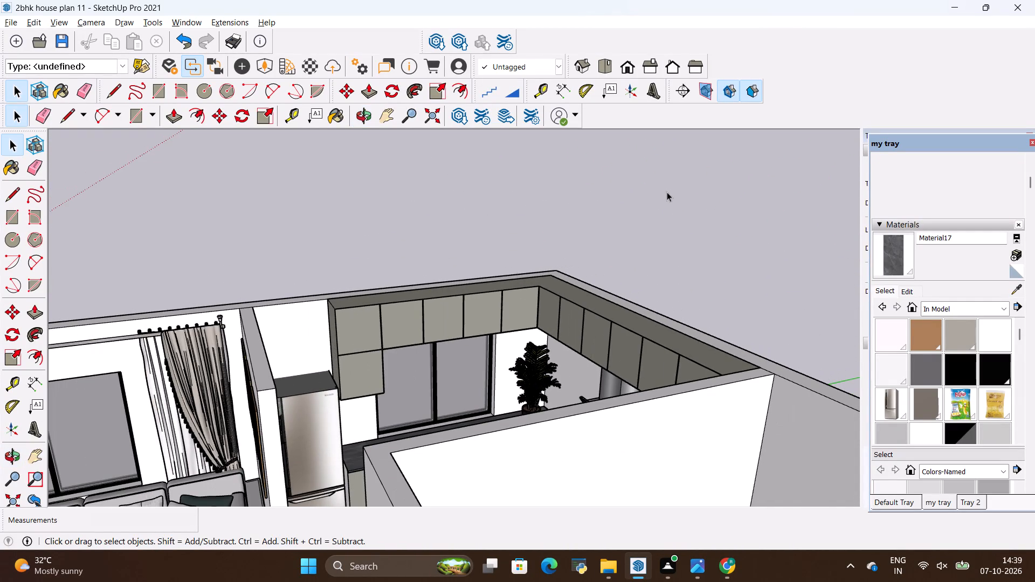
key("space")
left_click(666, 191)
scroll(592, 336, "up", 5)
scroll(531, 324, "down", 6)
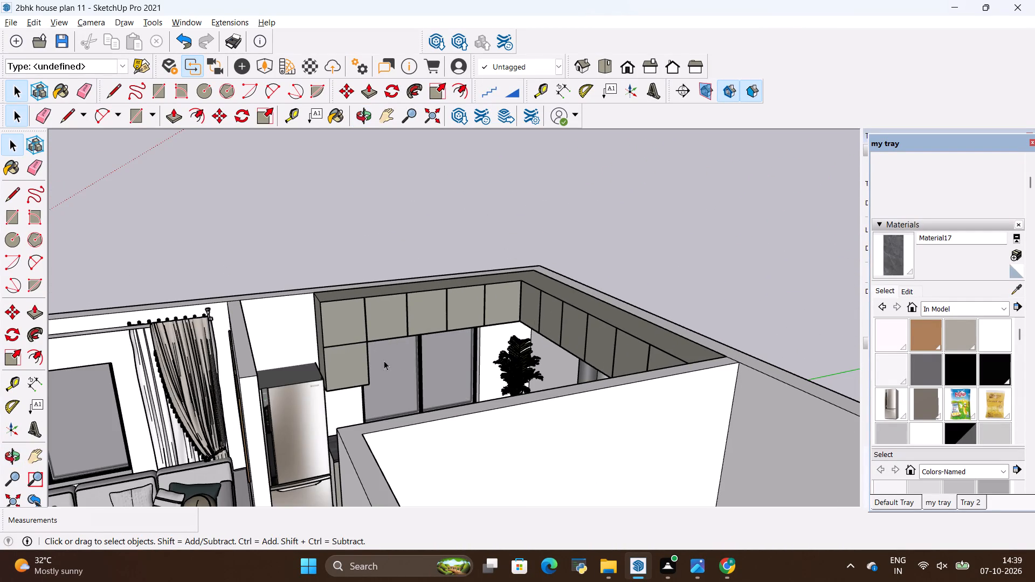
middle_click_drag(347, 376, 491, 248)
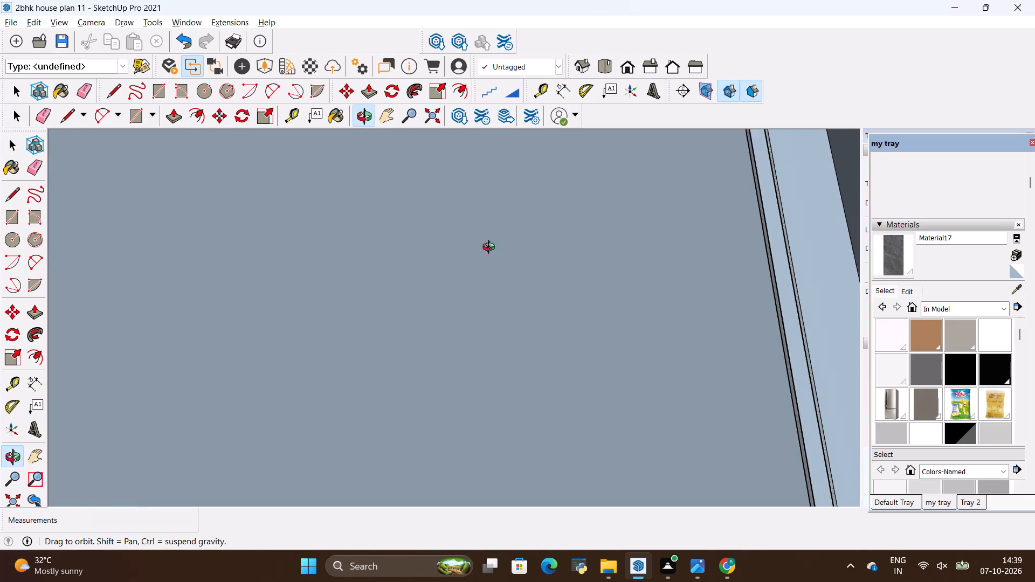
middle_click_drag(491, 248, 506, 342)
scroll(497, 374, "up", 4)
middle_click_drag(527, 431, 521, 429)
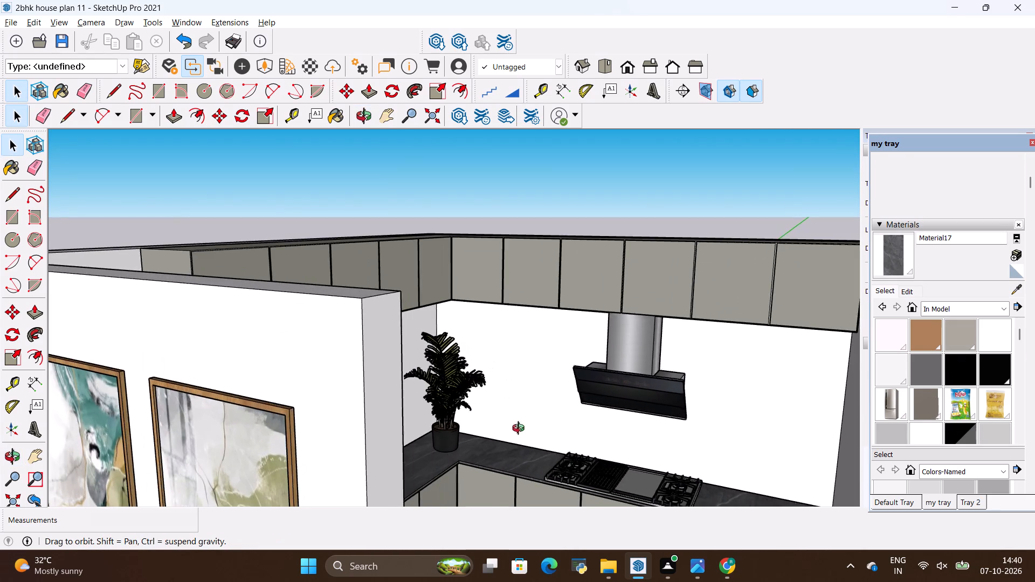
middle_click_drag(521, 429, 487, 372)
middle_click_drag(485, 429, 462, 254, "shift")
scroll(485, 429, "up", 1, "shift")
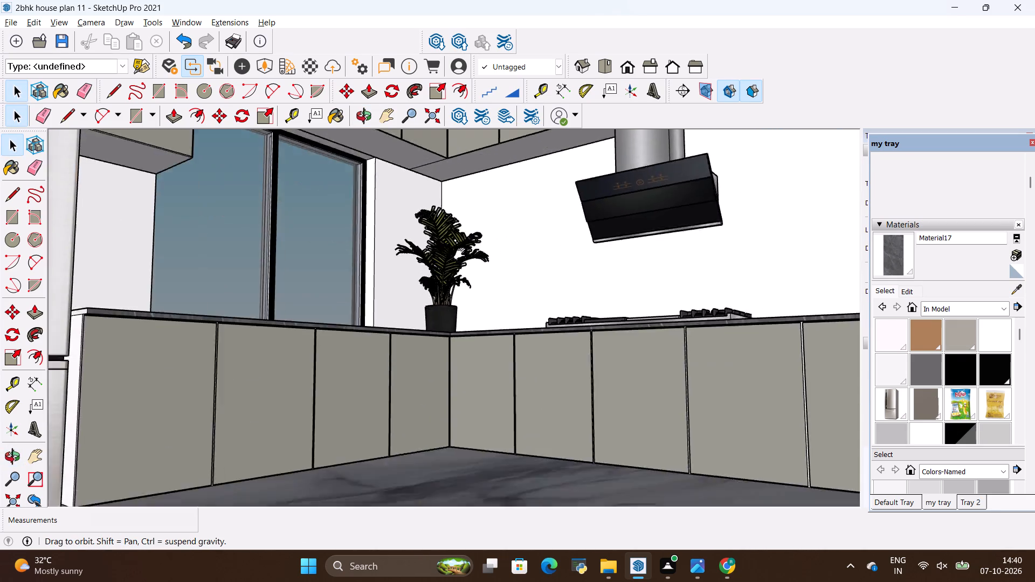
middle_click_drag(462, 254, 462, 248, "shift")
middle_click_drag(465, 247, 438, 358)
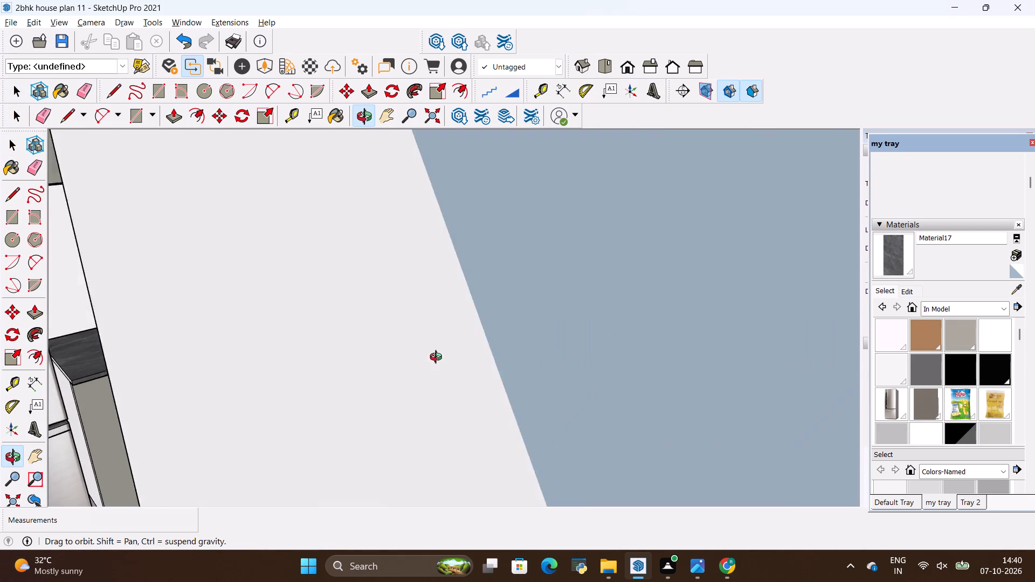
middle_click_drag(438, 358, 515, 422)
Examine the kitchen with its plant together with the living room and the rest of the house from overall views.
scroll(511, 421, "down", 12)
scroll(485, 351, "down", 11)
scroll(448, 285, "down", 6)
middle_click_drag(459, 370, 401, 291)
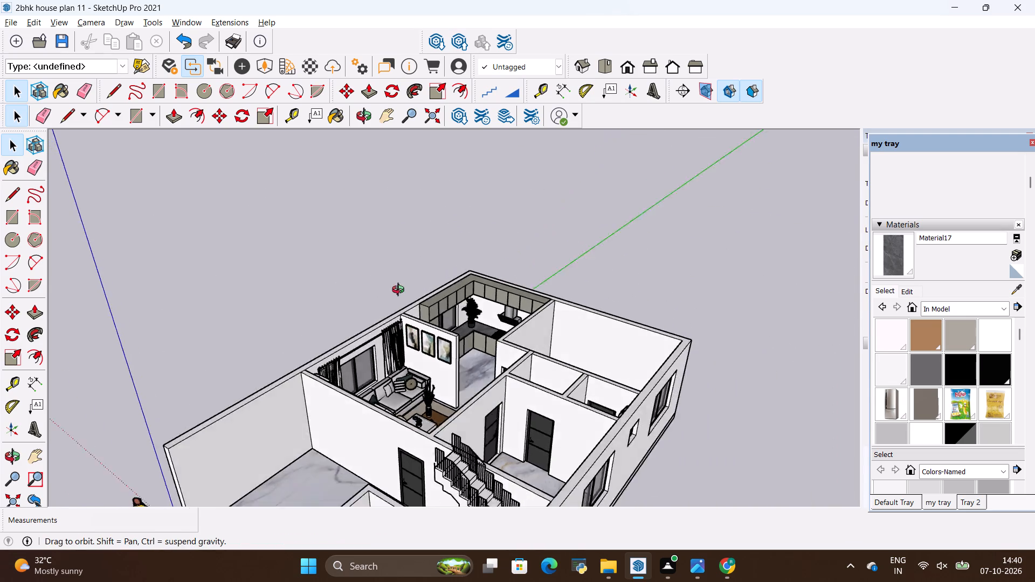
middle_click_drag(401, 291, 415, 325)
scroll(496, 246, "up", 9)
scroll(477, 302, "down", 6)
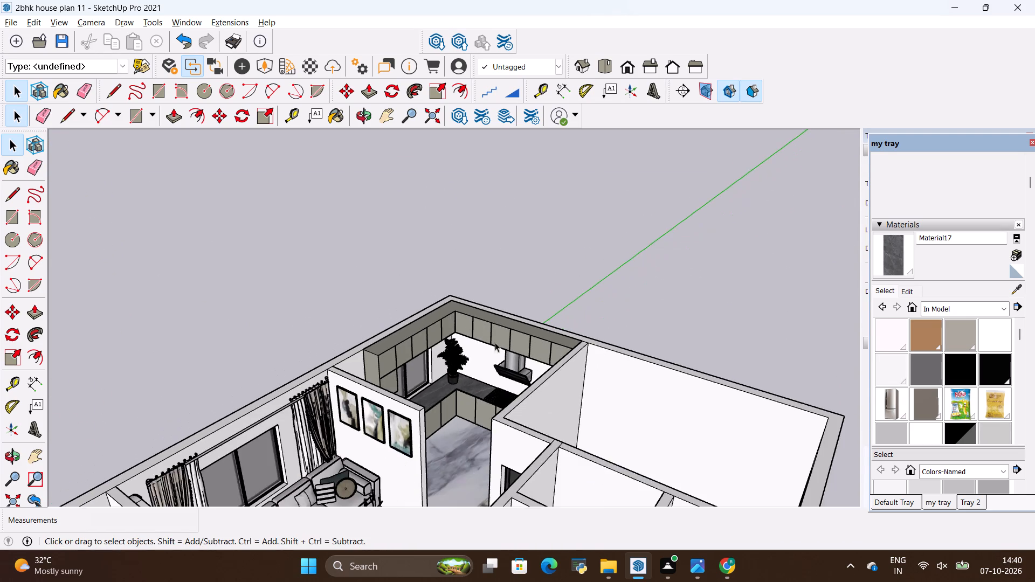
middle_click_drag(492, 362, 475, 308)
scroll(462, 316, "up", 7)
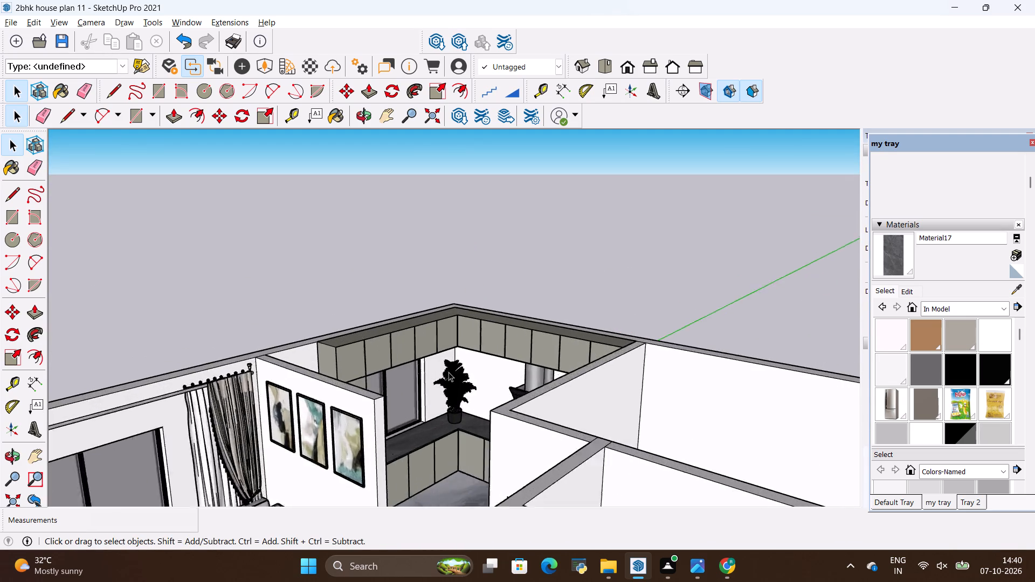
scroll(448, 372, "up", 5)
scroll(430, 332, "down", 5)
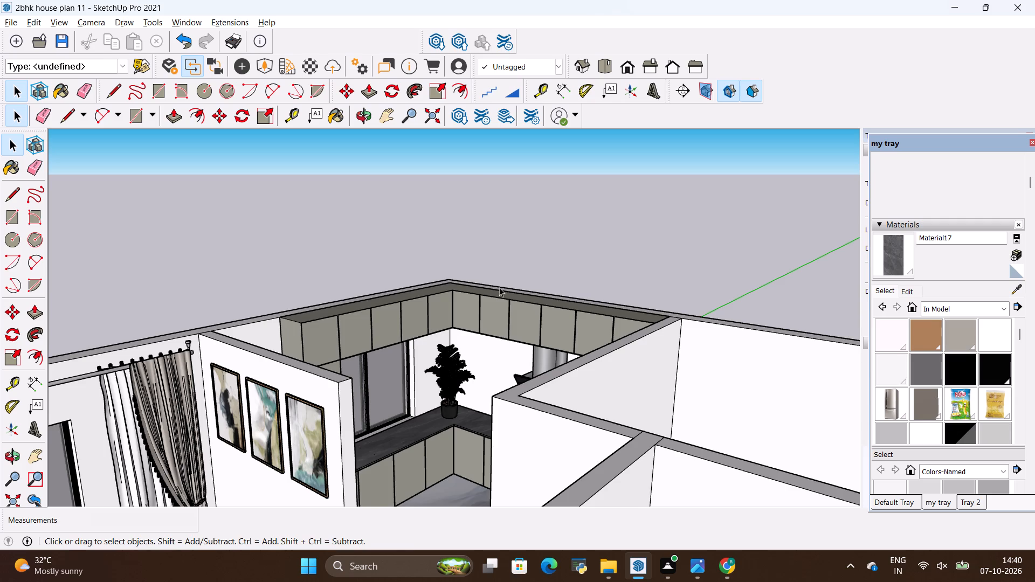
Compare the modelled kitchen's cabinets, countertop and walls with the L-shaped kitchen reference render.
middle_click_drag(499, 287, 447, 345)
key("alt+Tab")
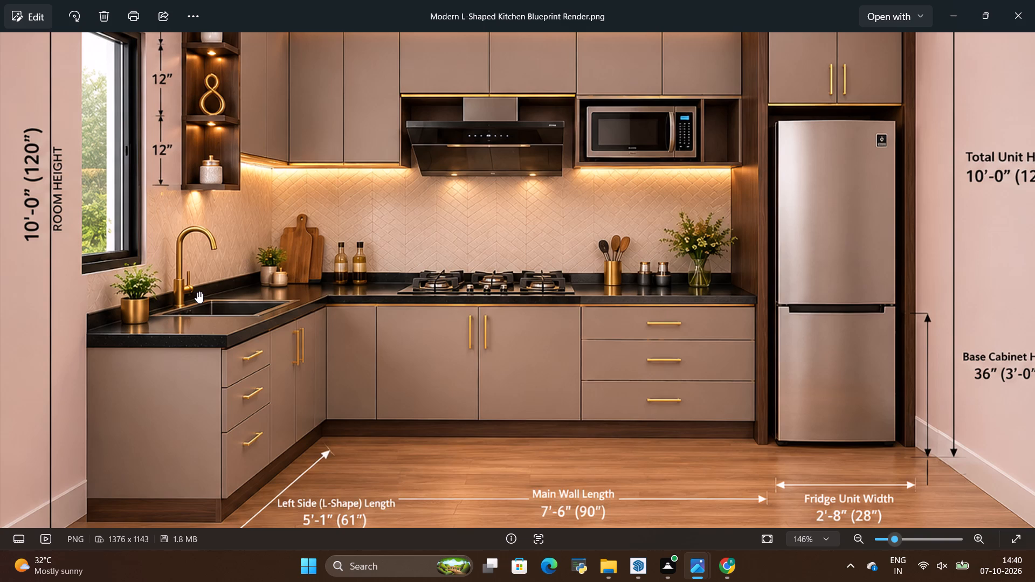
key("alt+Tab")
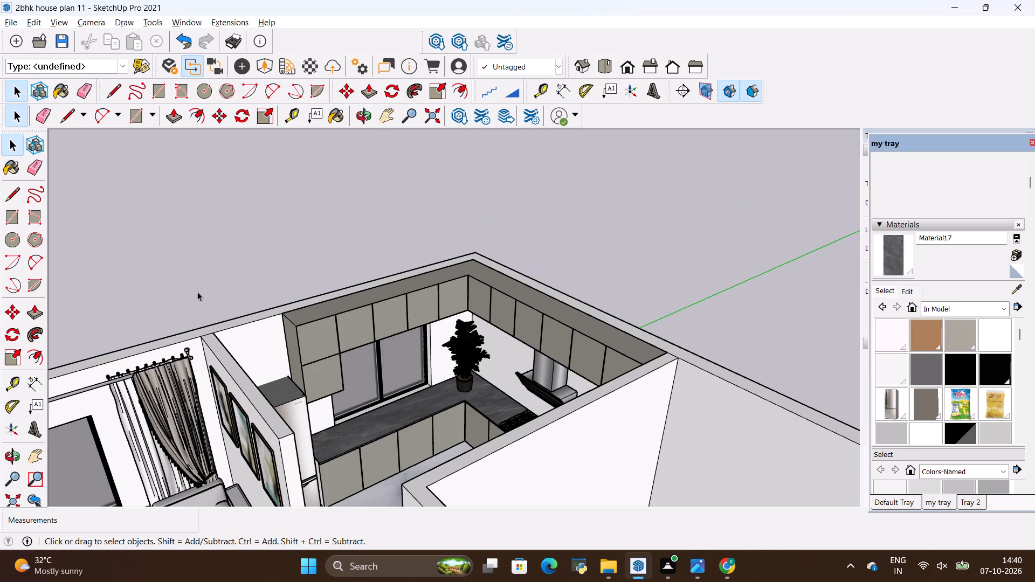
scroll(371, 301, "up", 6)
scroll(386, 313, "down", 7)
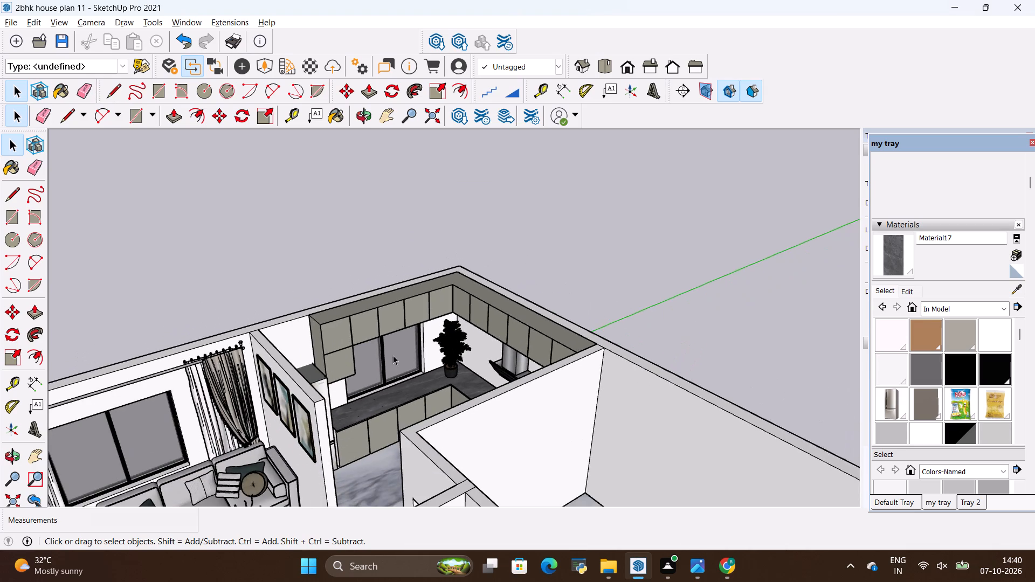
middle_click_drag(398, 378, 448, 387)
key("alt+Tab")
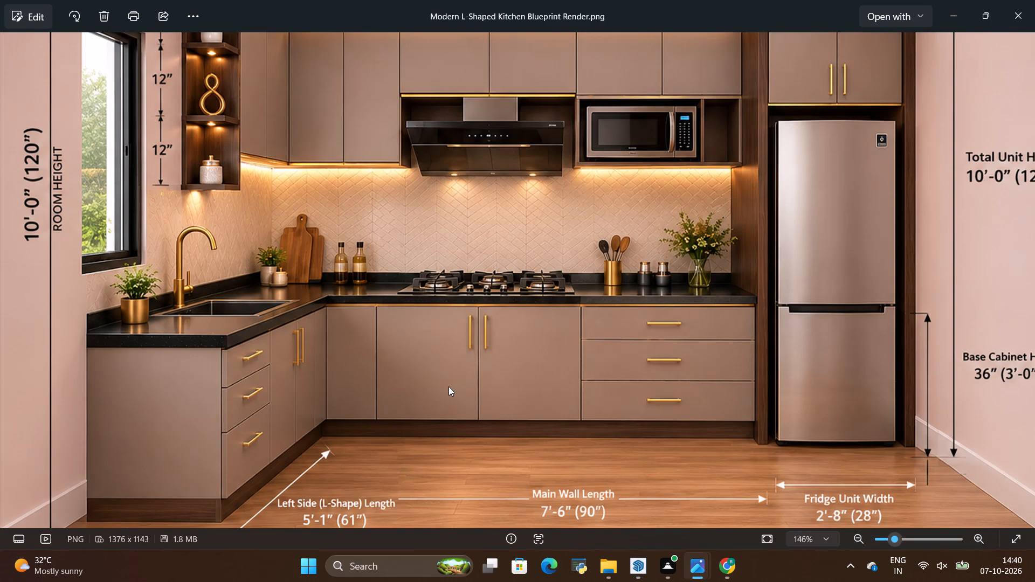
key("alt+Tab")
scroll(484, 327, "up", 9)
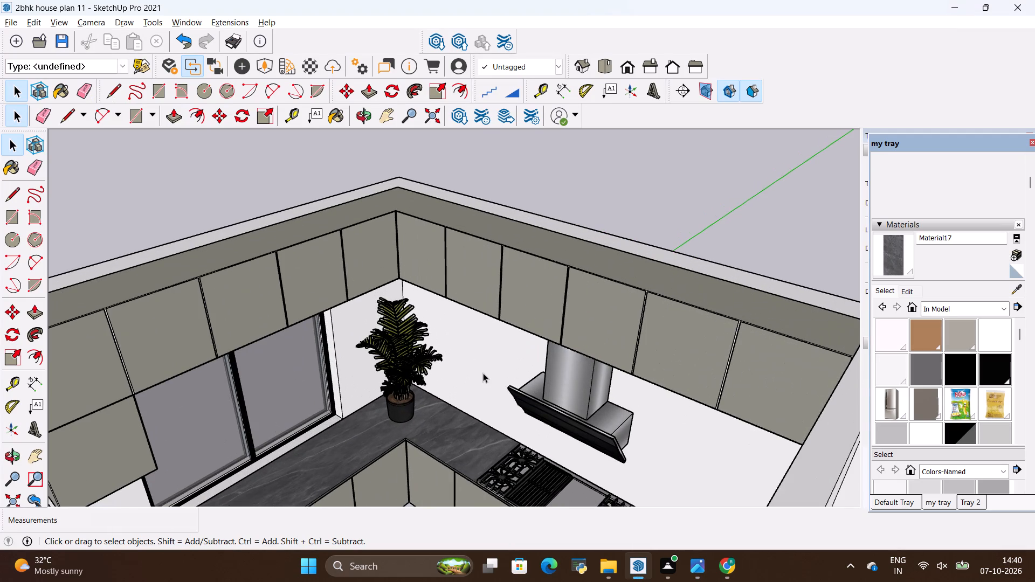
Create a new material from the plain grey-beige texture image c646ba2e62702eb4590c00cc13a79f61 in the all materials folder.
left_click(7, 29)
left_click(1015, 254)
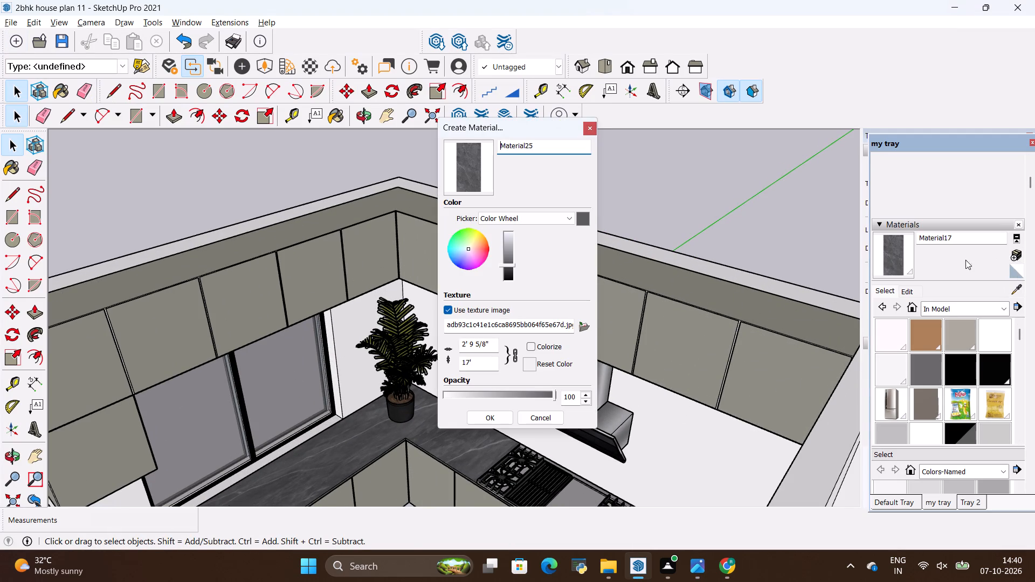
left_click(583, 327)
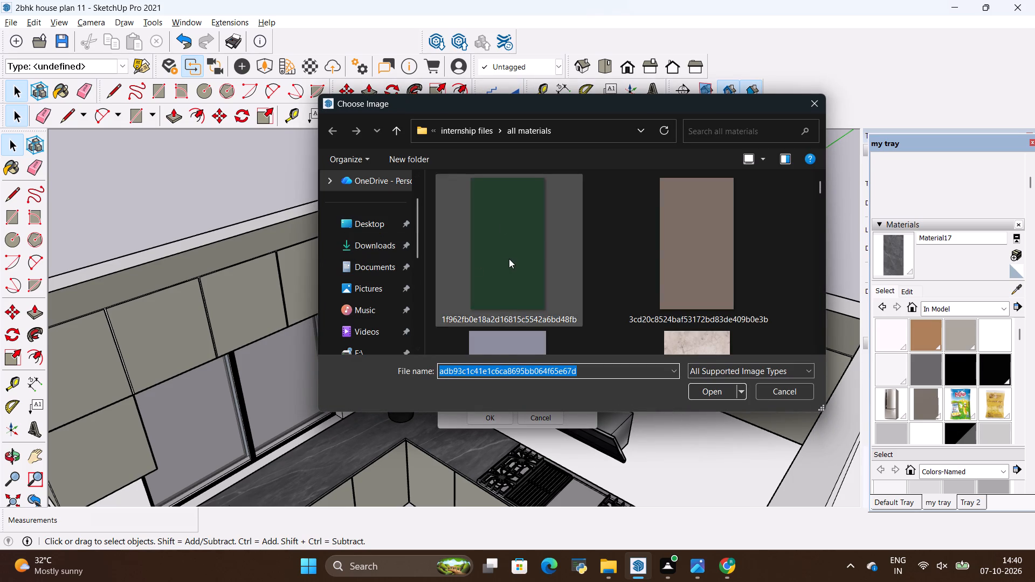
scroll(509, 259, "down", 4)
scroll(598, 250, "down", 1)
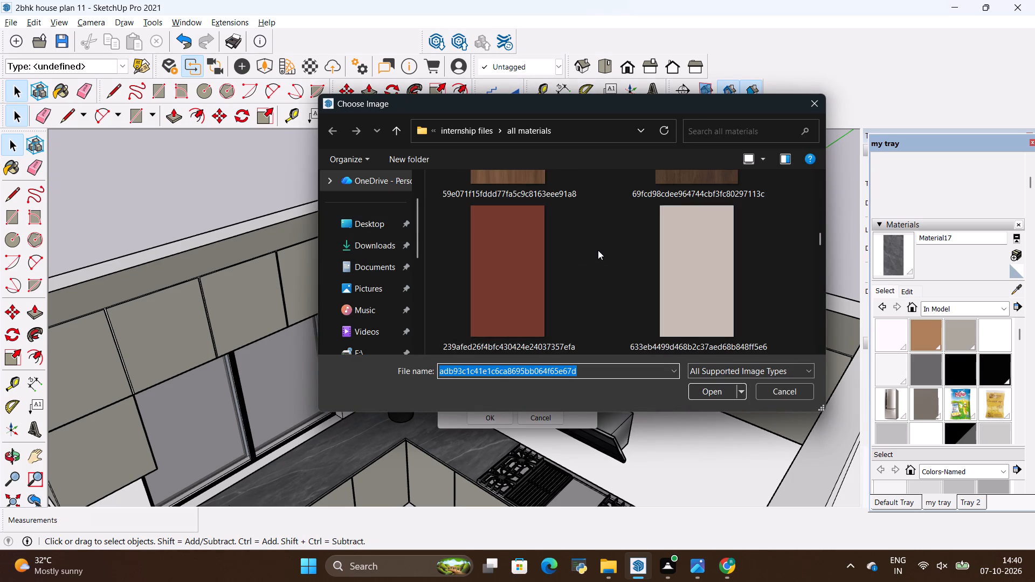
scroll(598, 250, "down", 1)
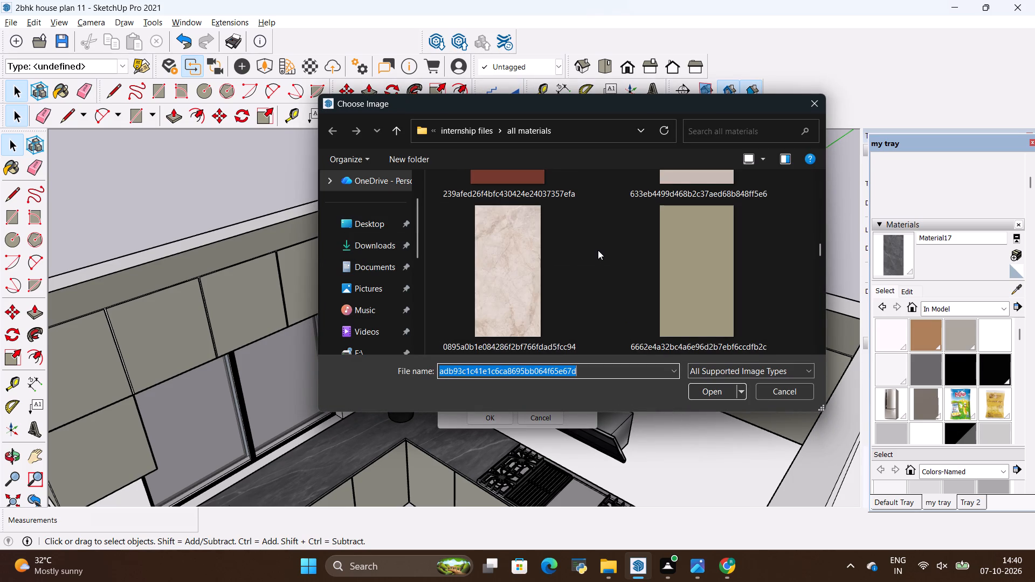
scroll(598, 250, "down", 2)
scroll(598, 250, "up", 6)
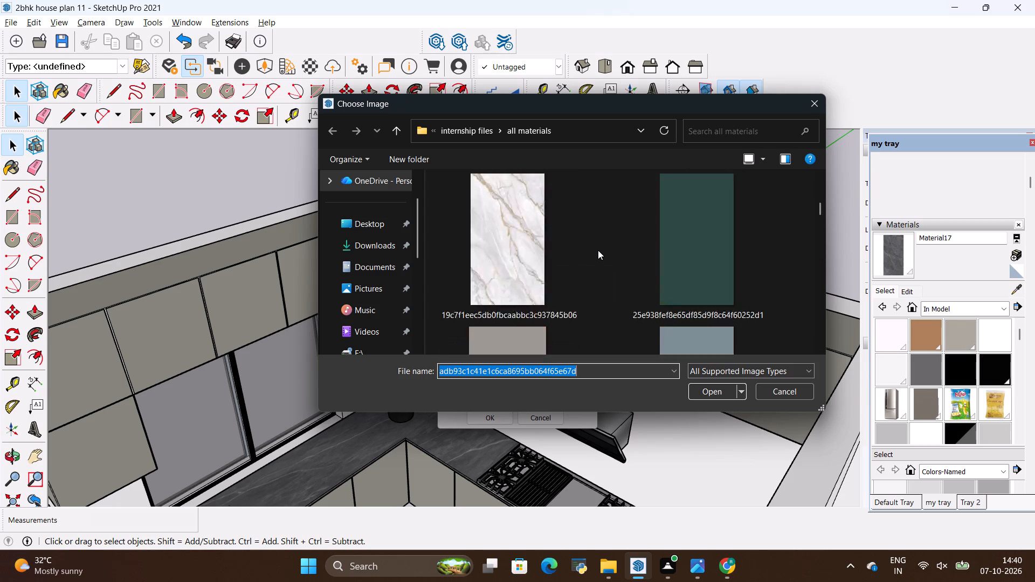
scroll(598, 250, "up", 10)
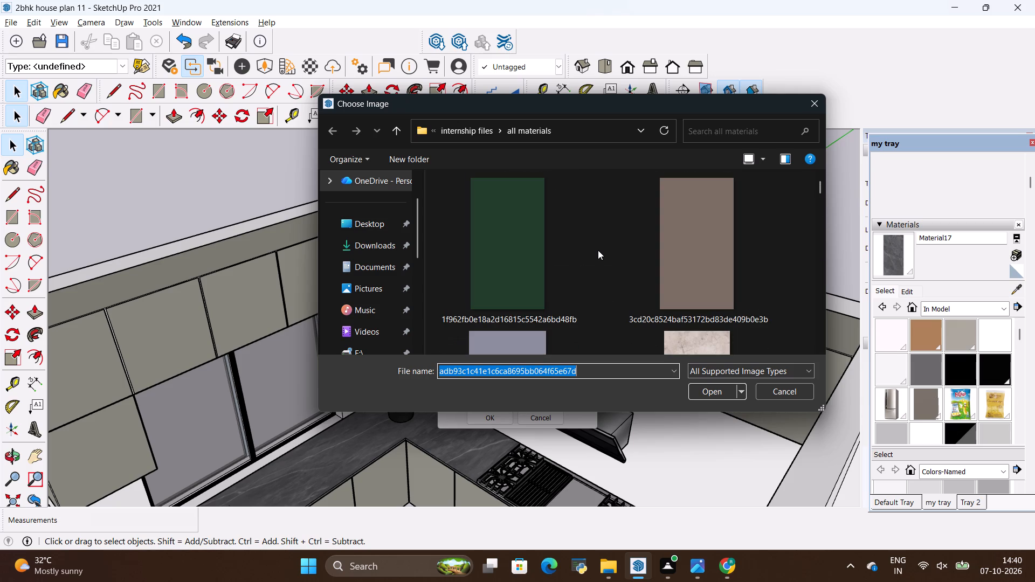
scroll(598, 250, "down", 1)
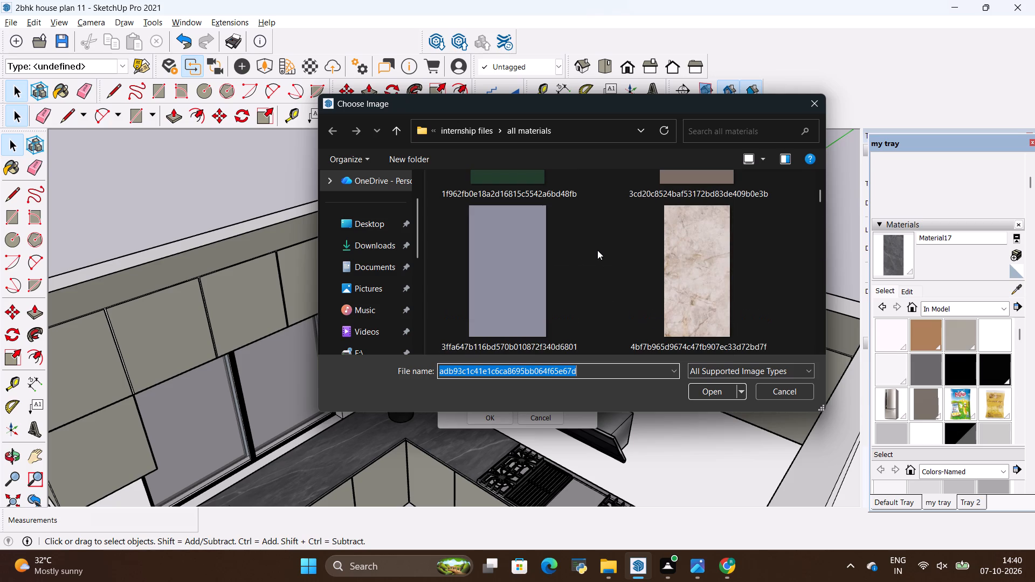
scroll(599, 230, "up", 3)
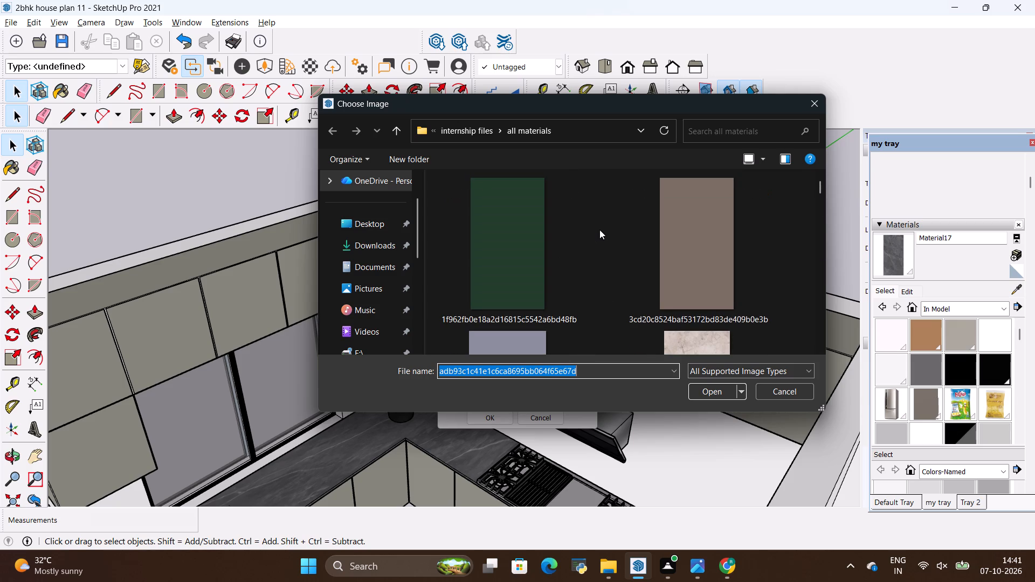
scroll(599, 230, "down", 6)
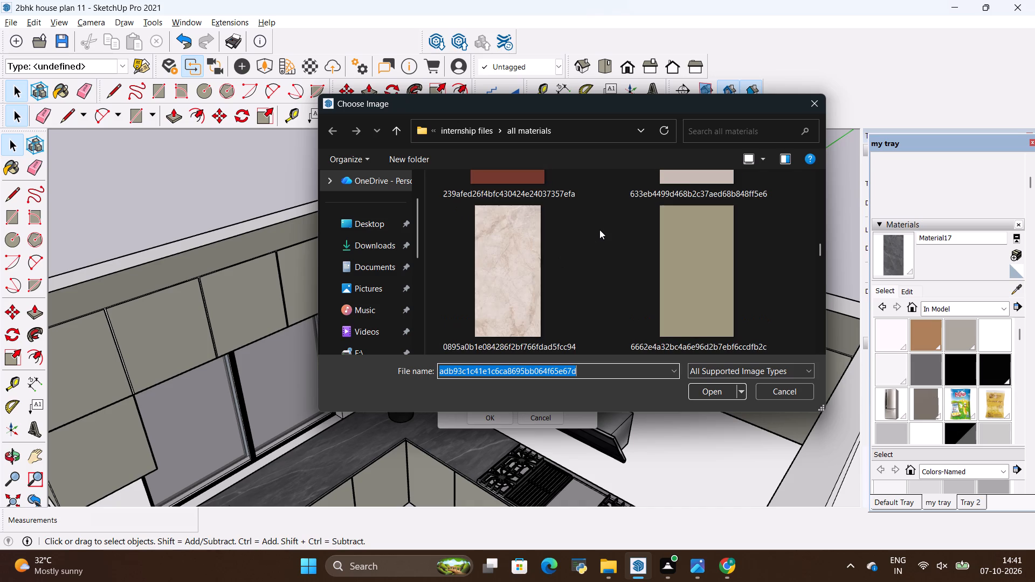
scroll(599, 230, "down", 4)
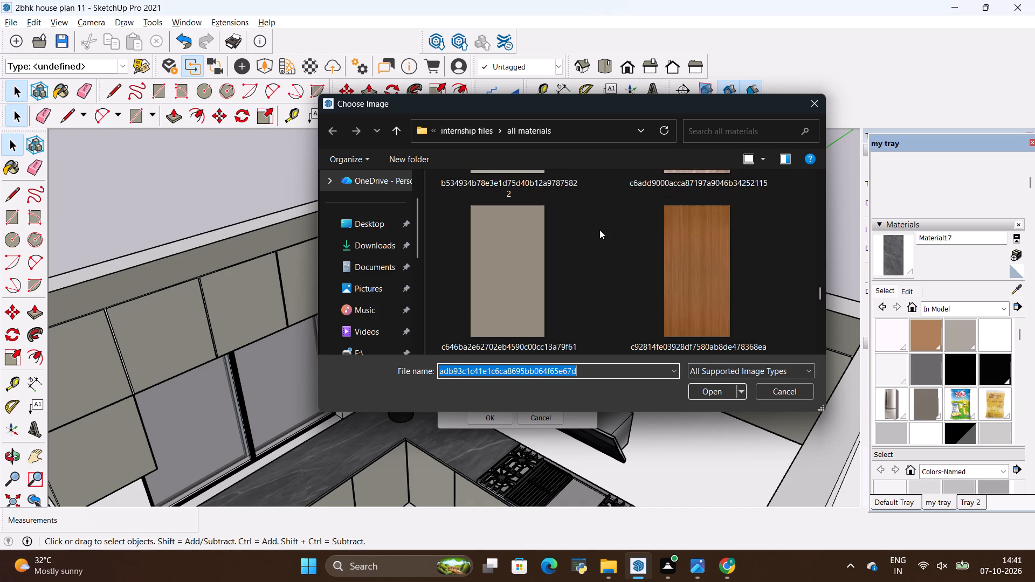
left_click(522, 262)
left_click(696, 397)
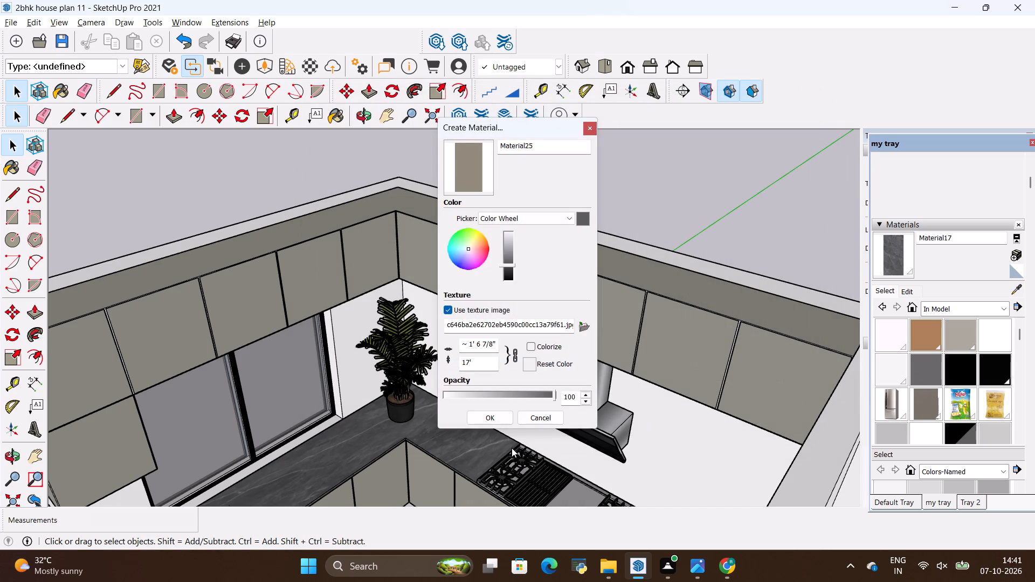
left_click(494, 416)
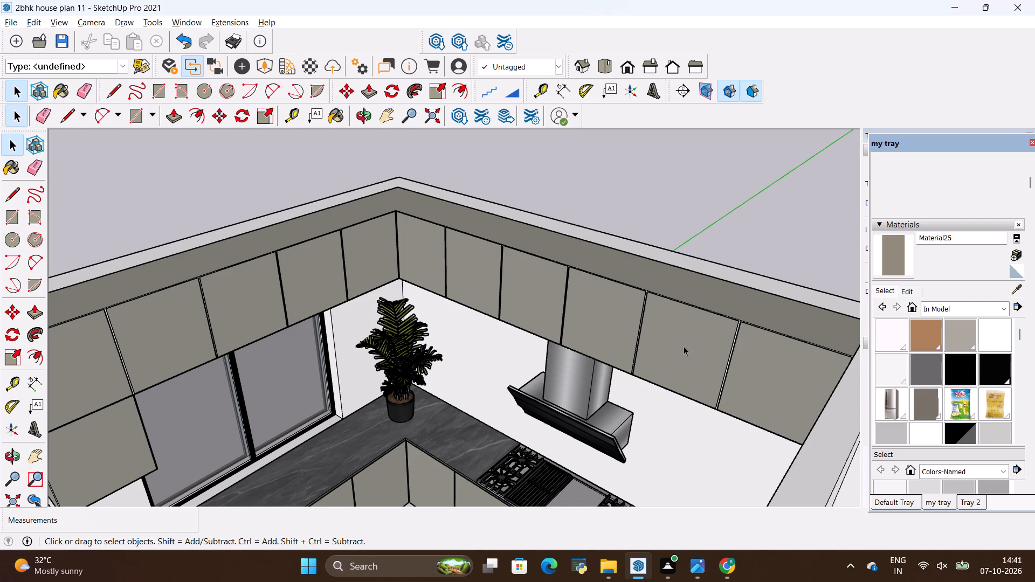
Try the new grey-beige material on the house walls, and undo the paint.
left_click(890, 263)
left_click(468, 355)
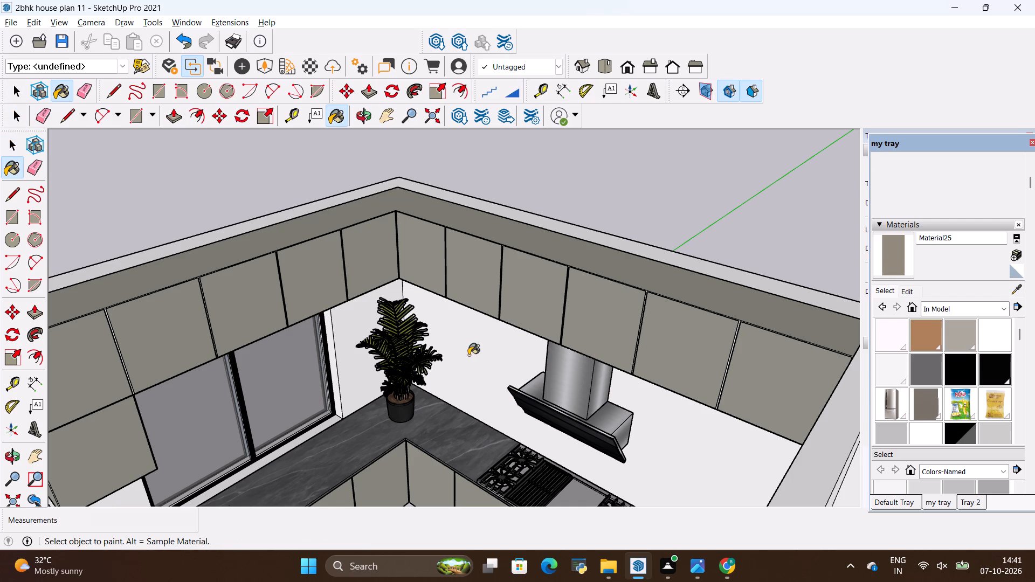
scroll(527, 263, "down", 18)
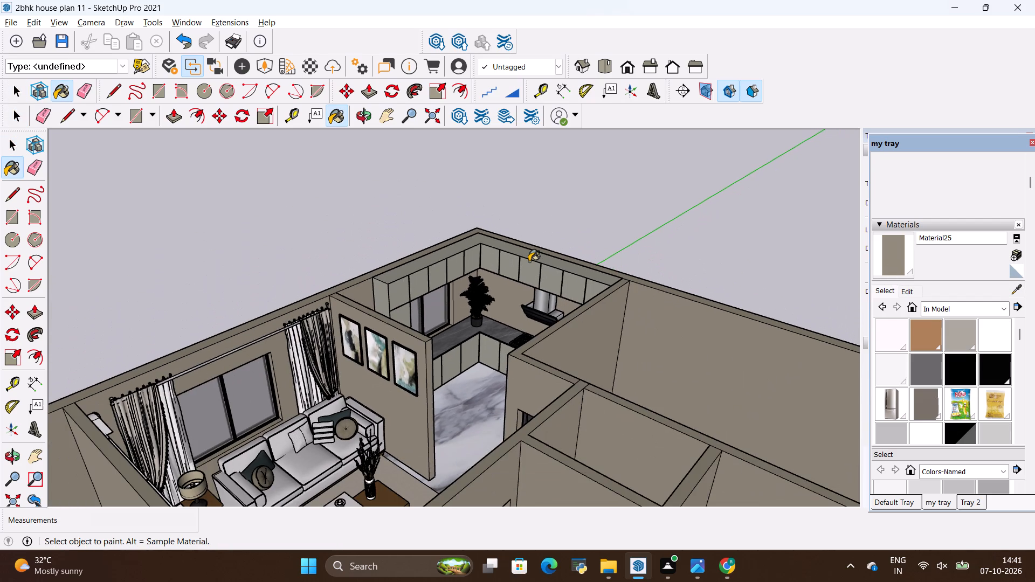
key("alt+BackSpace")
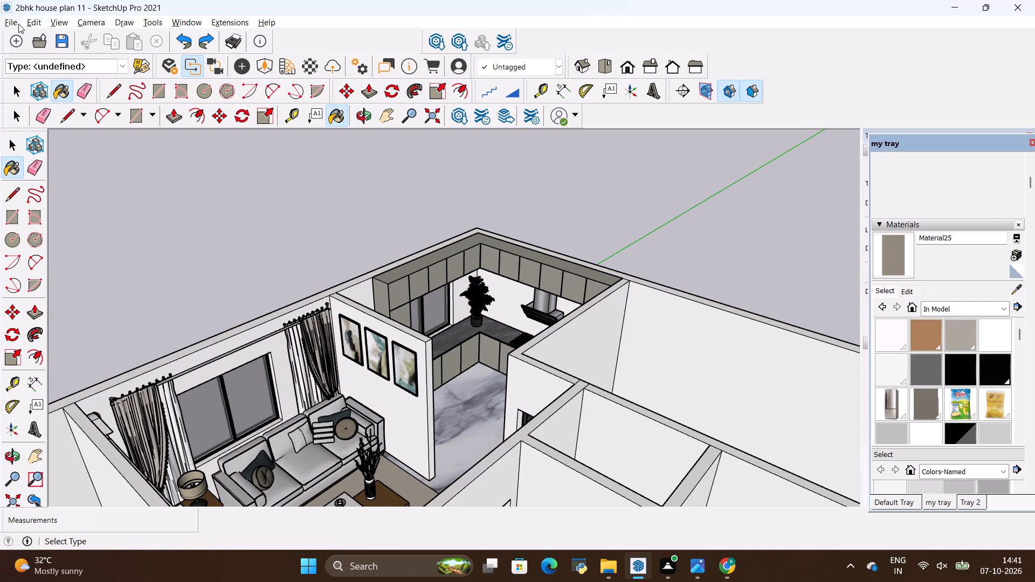
Create another material from the light pinkish-beige texture image 633eb4499d468b2c37aed68b848ff5e6 in the all materials folder.
left_click(1015, 257)
left_click(585, 323)
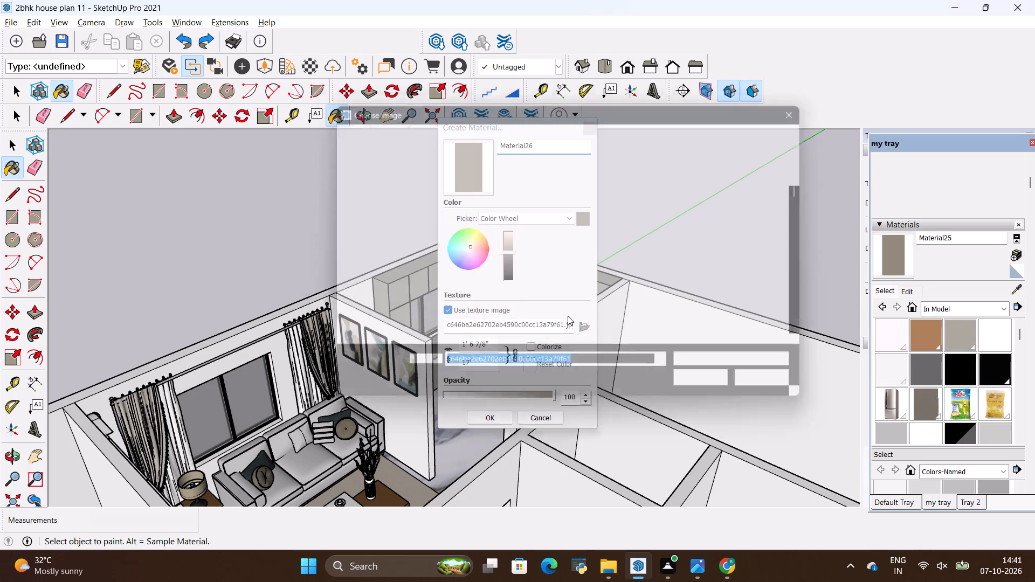
scroll(603, 240, "down", 1)
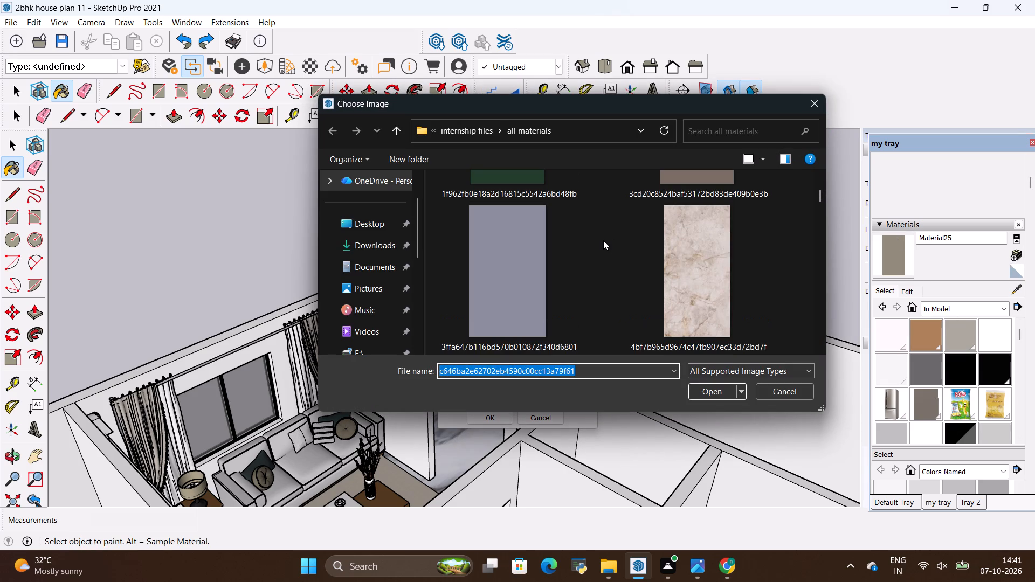
scroll(568, 254, "down", 2)
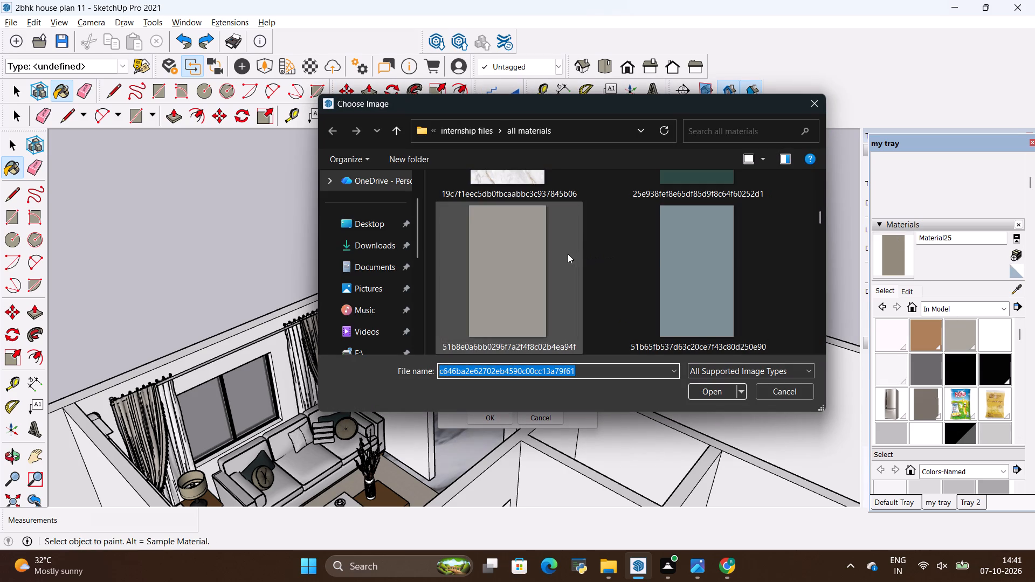
scroll(175, 426, "down", 3)
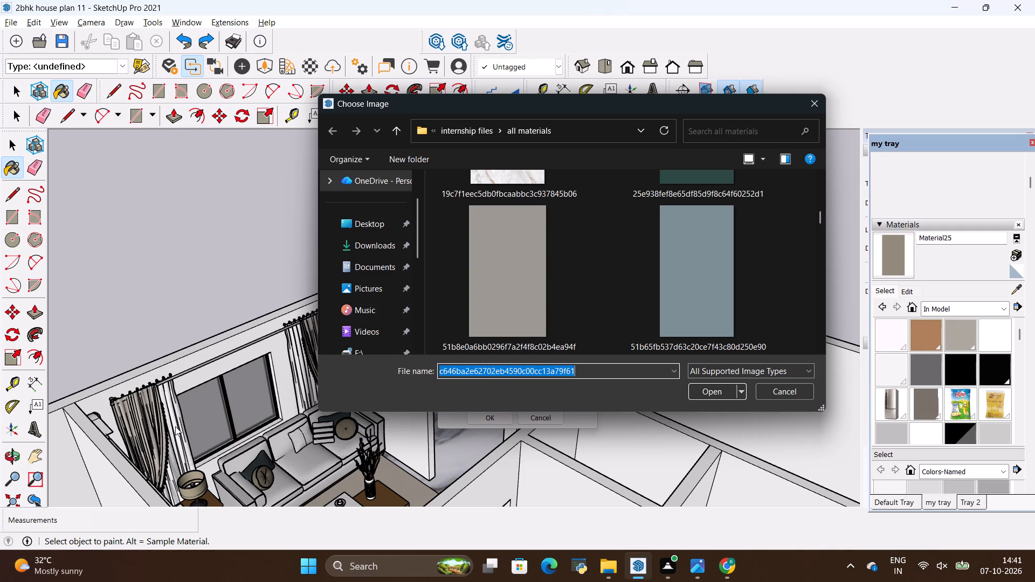
scroll(175, 426, "down", 3)
key("space")
scroll(183, 353, "down", 4)
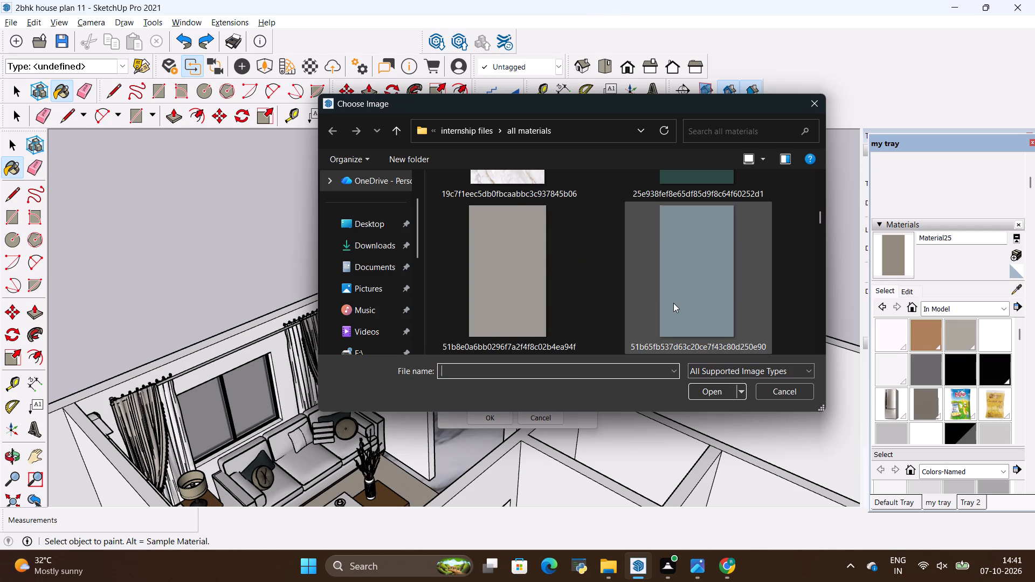
scroll(673, 303, "down", 4)
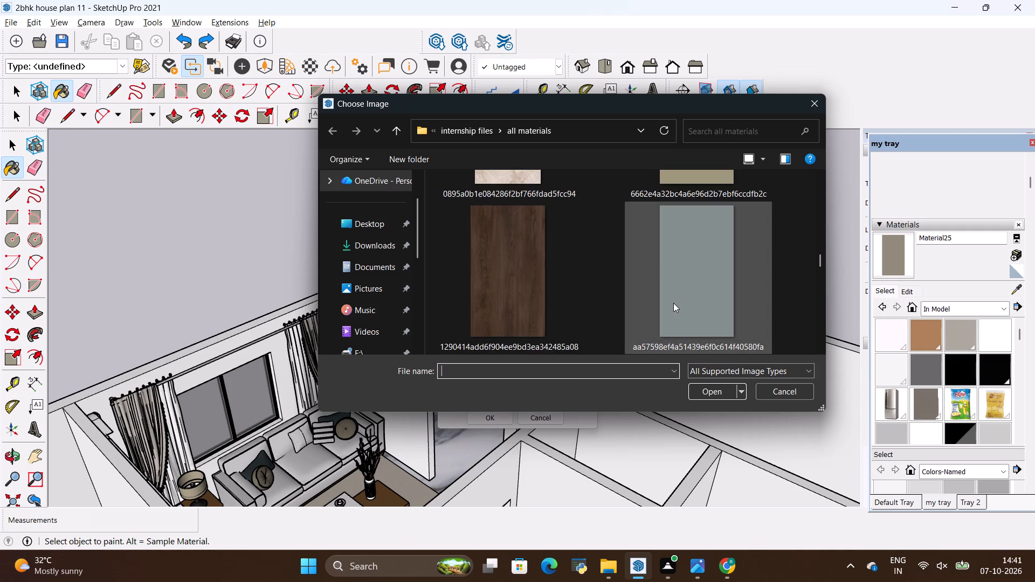
scroll(673, 303, "up", 2)
left_click(680, 274)
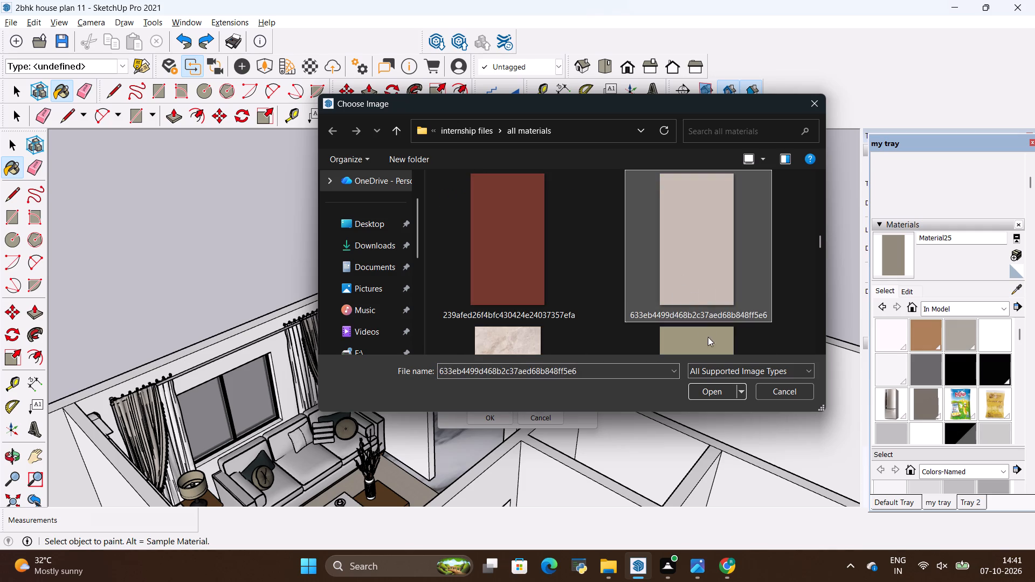
left_click(716, 387)
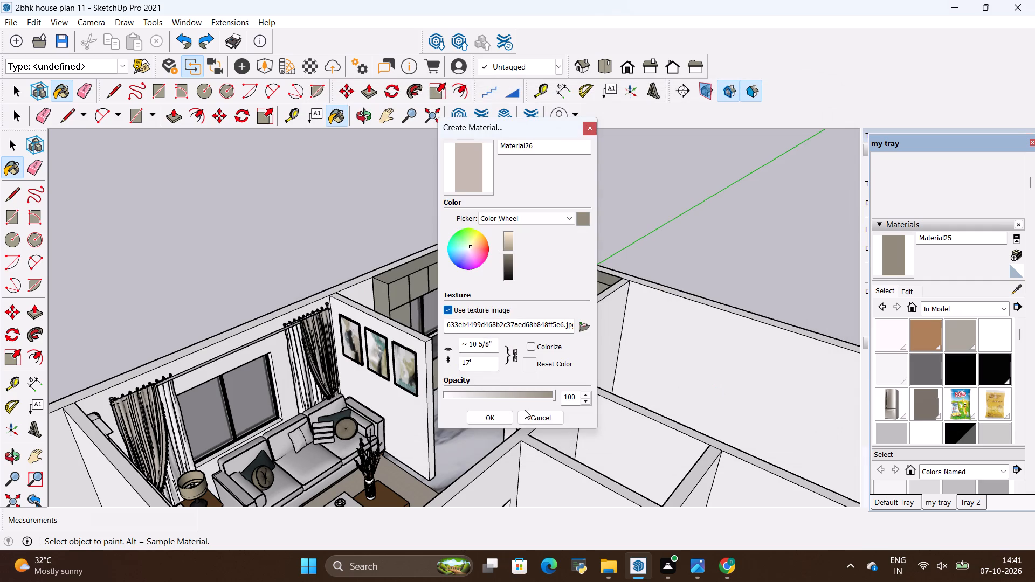
left_click(485, 420)
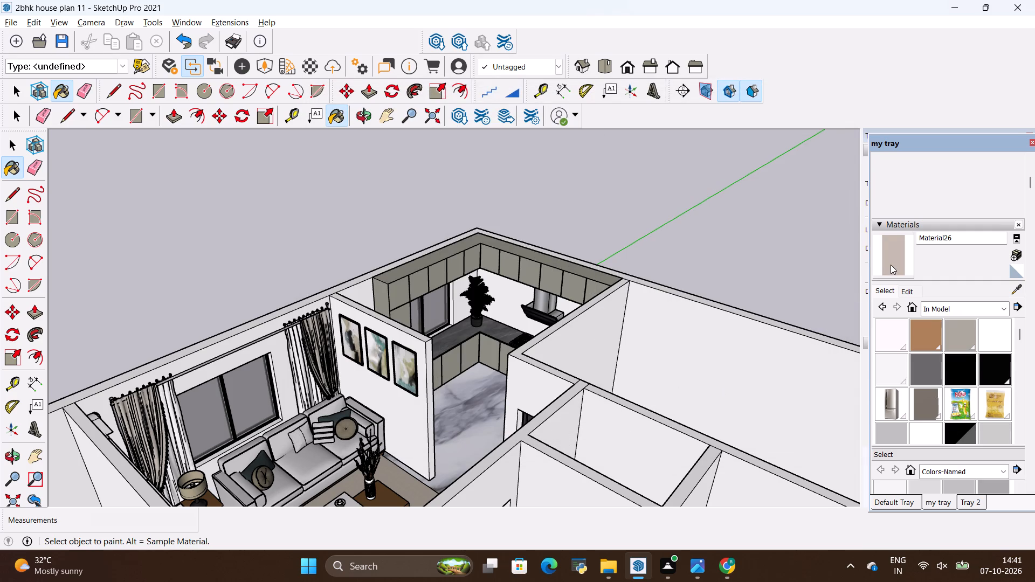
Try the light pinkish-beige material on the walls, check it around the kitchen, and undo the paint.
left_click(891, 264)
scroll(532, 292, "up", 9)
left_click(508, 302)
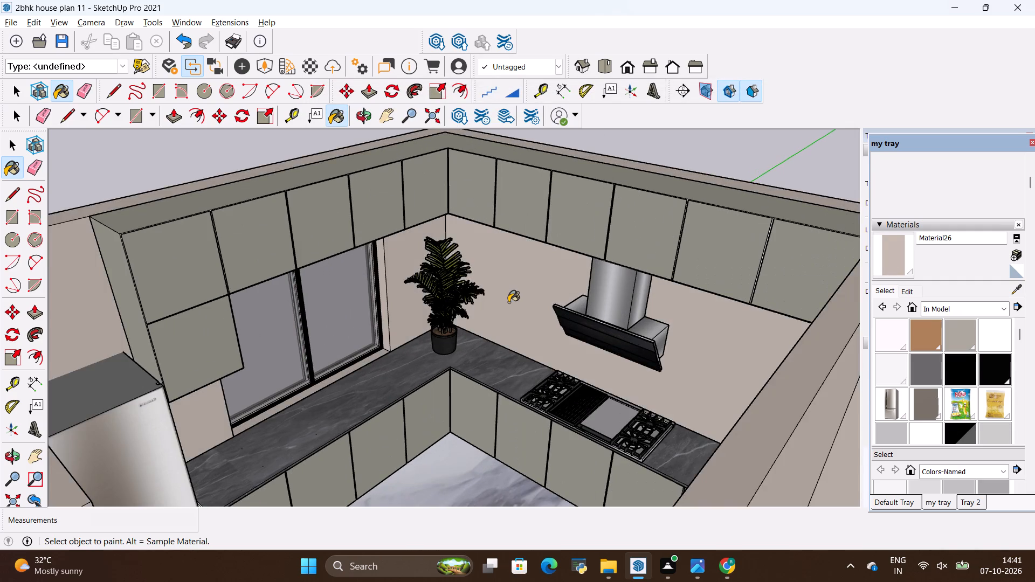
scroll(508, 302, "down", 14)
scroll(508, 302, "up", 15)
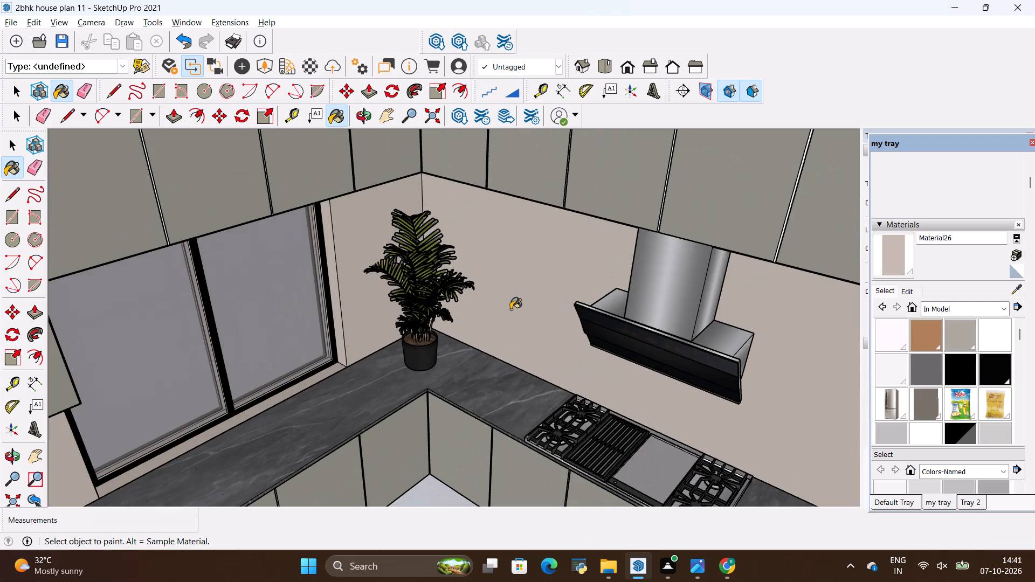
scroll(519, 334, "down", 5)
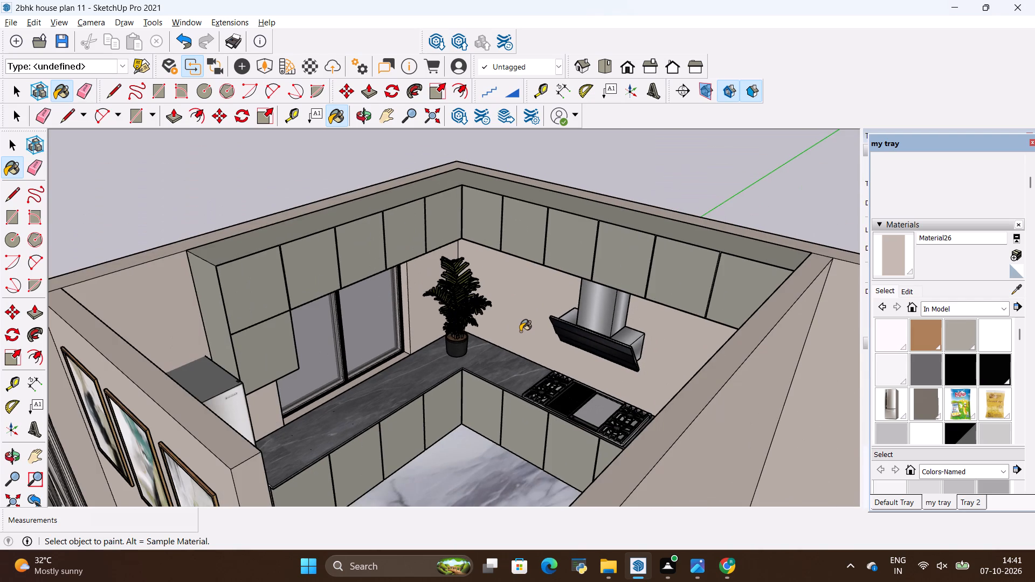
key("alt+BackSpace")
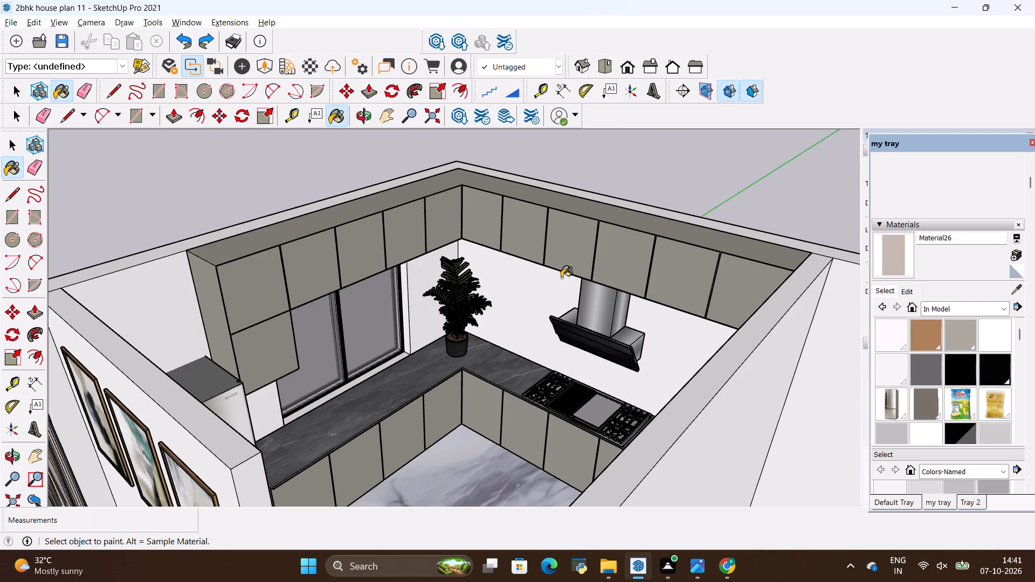
Paint the kitchen's hob wall and window wall with the light pinkish-beige Material26 inside the house walls group.
key("space")
double_click(527, 302)
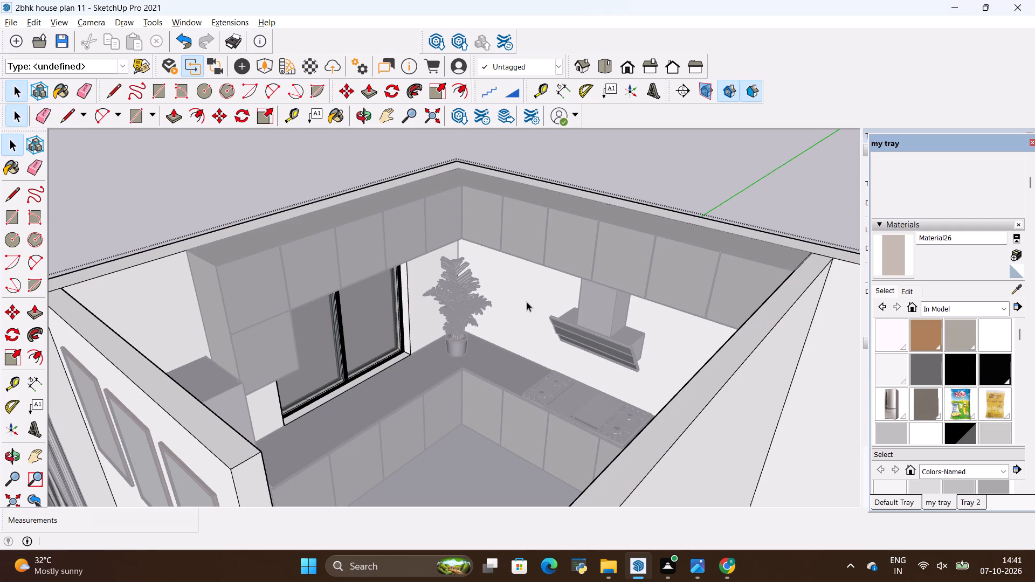
left_click(527, 302)
scroll(527, 302, "up", 4)
scroll(527, 302, "down", 5)
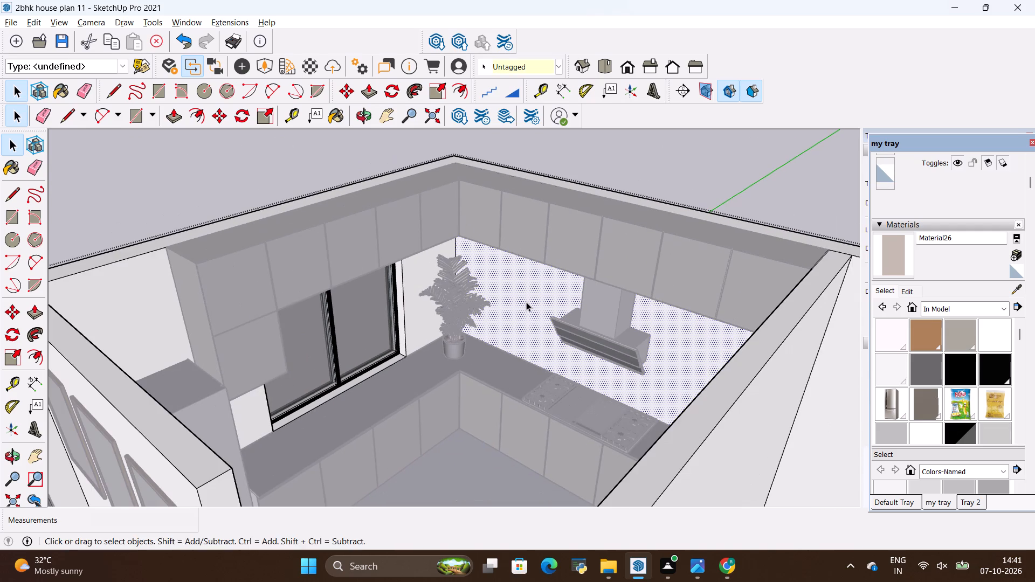
left_click(890, 252)
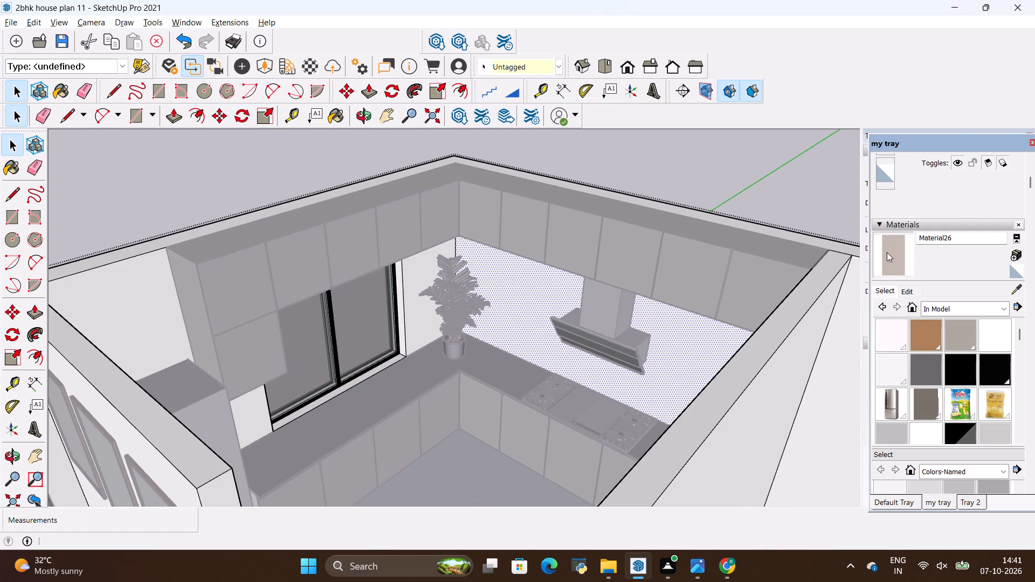
left_click(540, 294)
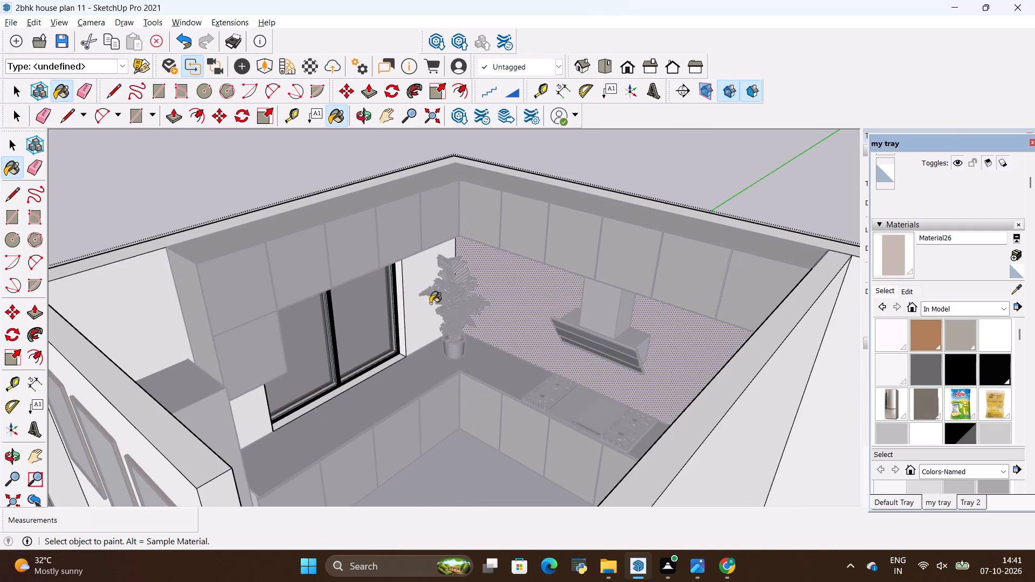
scroll(430, 303, "up", 4)
left_click(404, 269)
scroll(413, 258, "down", 14)
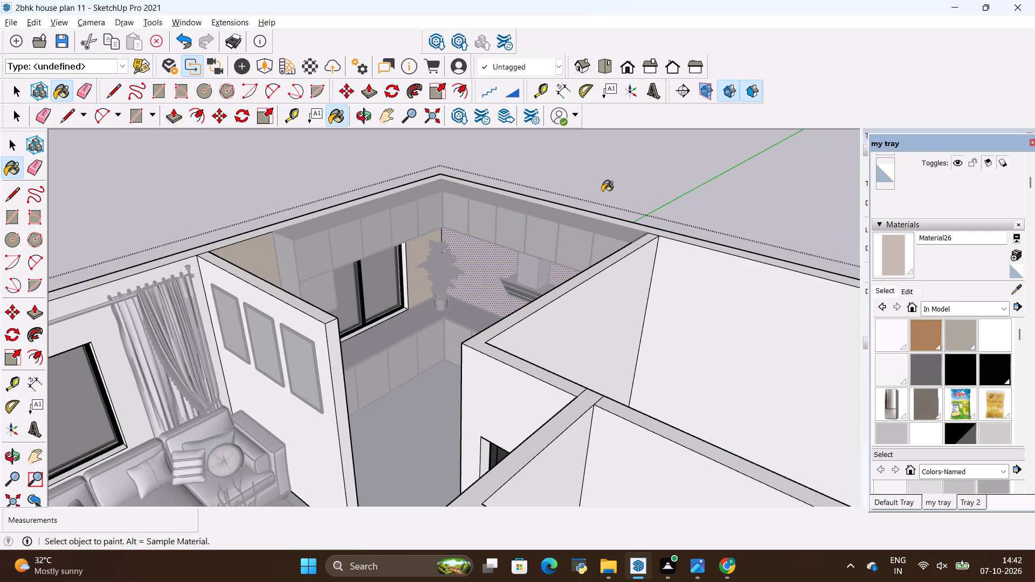
key("space")
left_click(613, 184)
Examine the painted kitchen walls alongside the cabinets, countertop, window and fridge, and compare them with the adjoining living room.
scroll(503, 209, "up", 7)
scroll(543, 199, "down", 6)
middle_click_drag(583, 189, 554, 174)
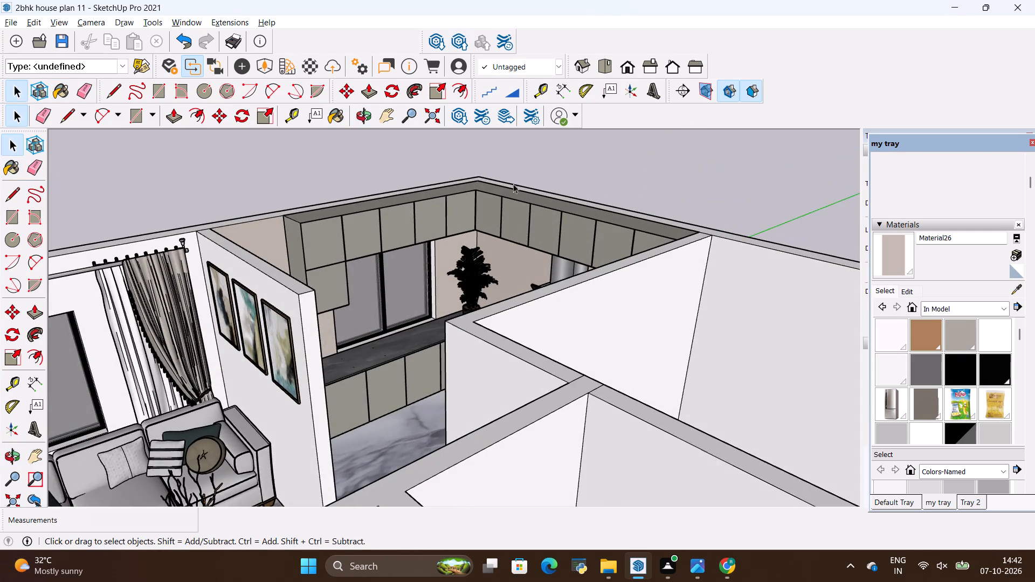
scroll(468, 205, "up", 10)
middle_click_drag(553, 226, 536, 224)
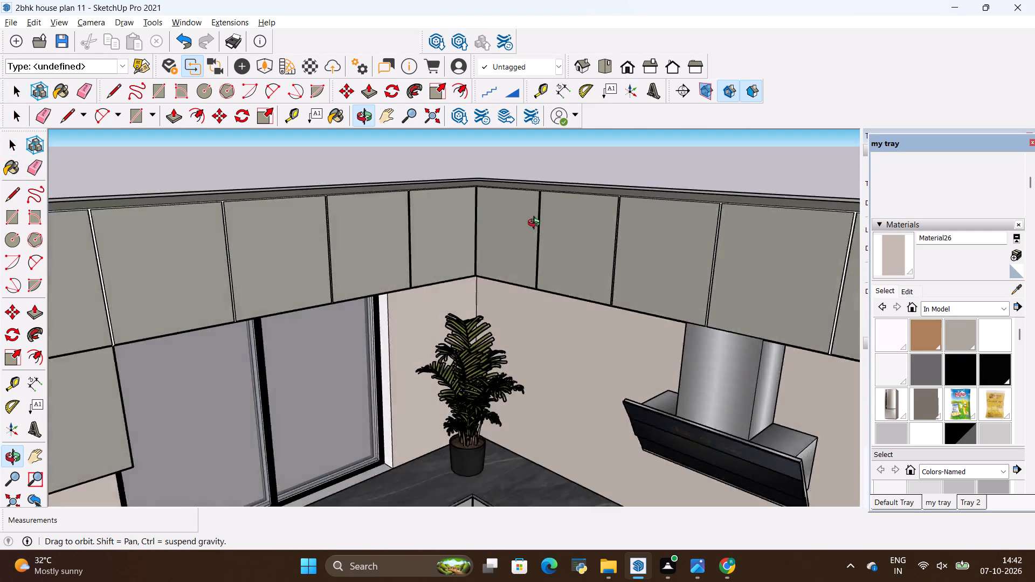
middle_click_drag(536, 224, 522, 238)
scroll(522, 231, "down", 12)
scroll(516, 264, "up", 11)
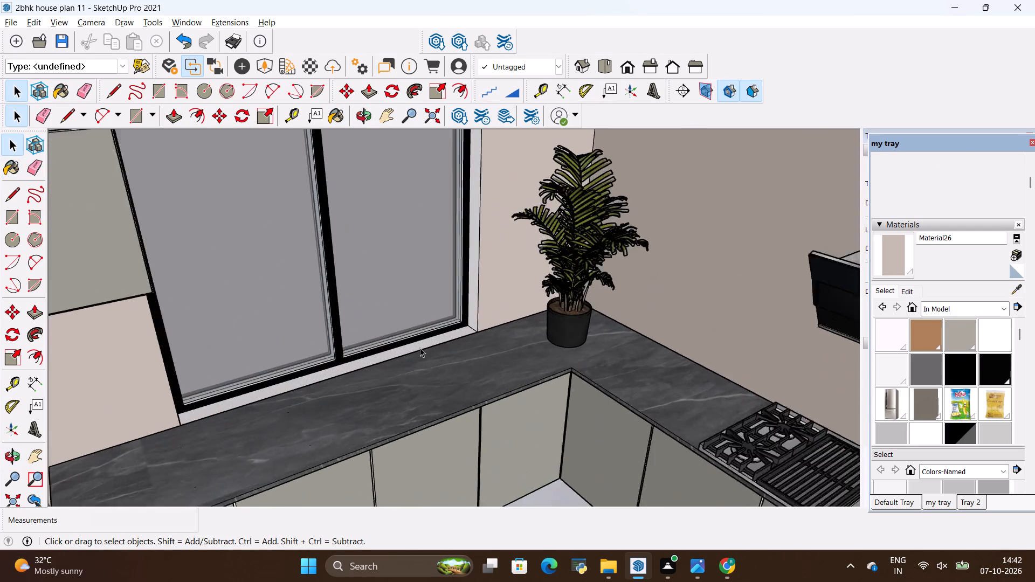
scroll(420, 348, "up", 12)
scroll(510, 307, "down", 13)
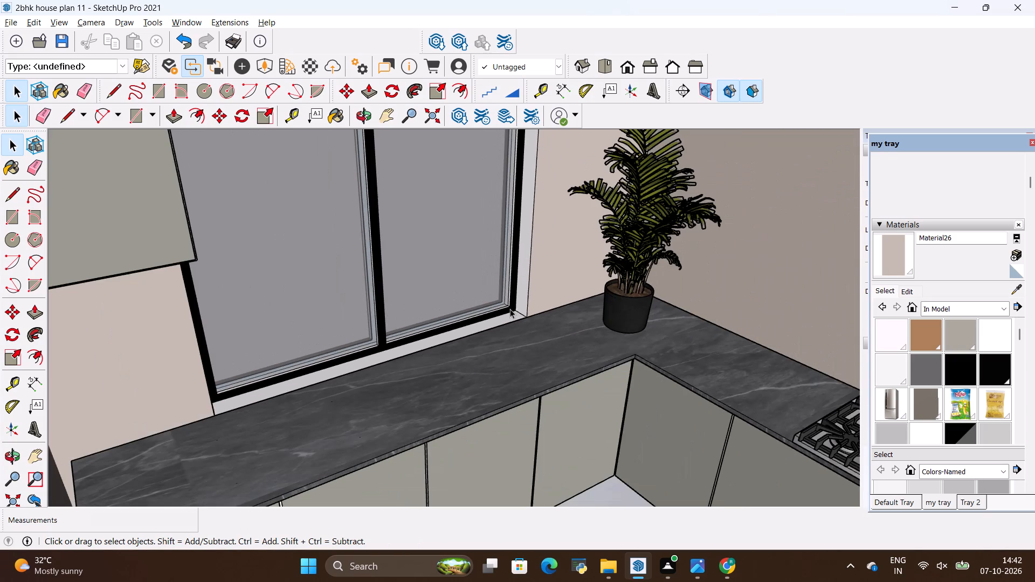
scroll(510, 337, "down", 5)
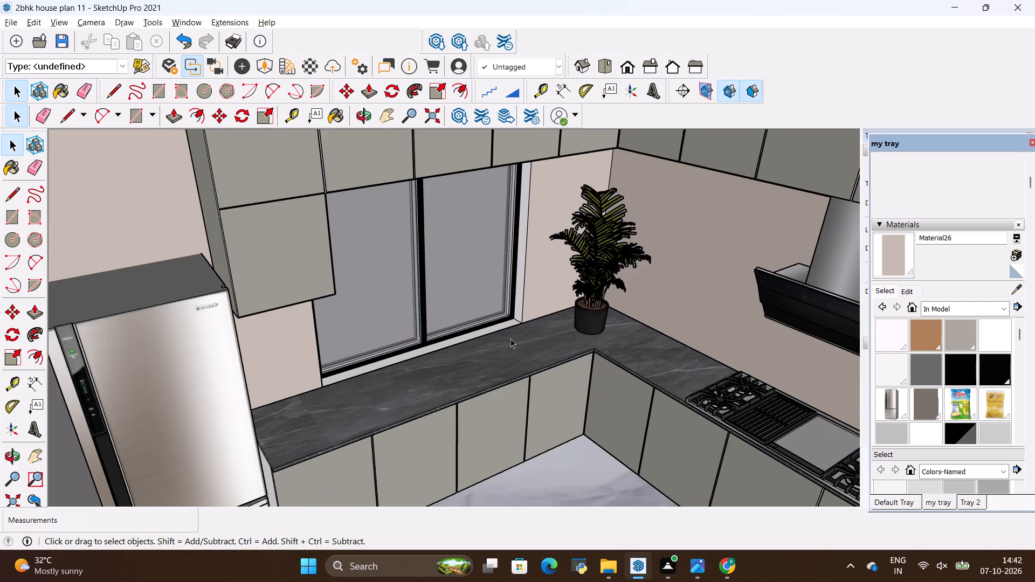
scroll(512, 339, "down", 3)
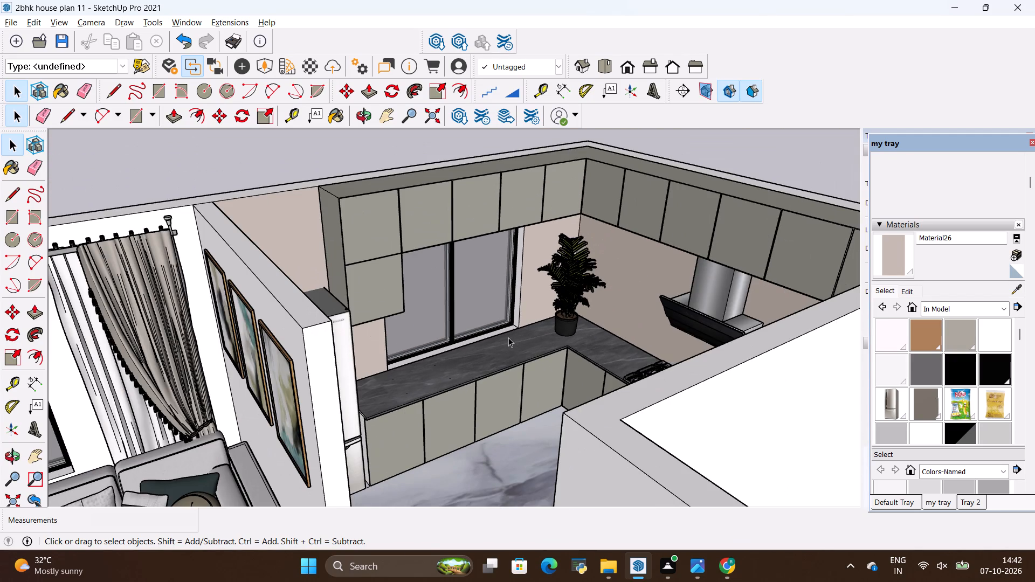
scroll(528, 322, "up", 3)
scroll(549, 314, "down", 6)
scroll(559, 313, "up", 1)
middle_click_drag(548, 255, 540, 216)
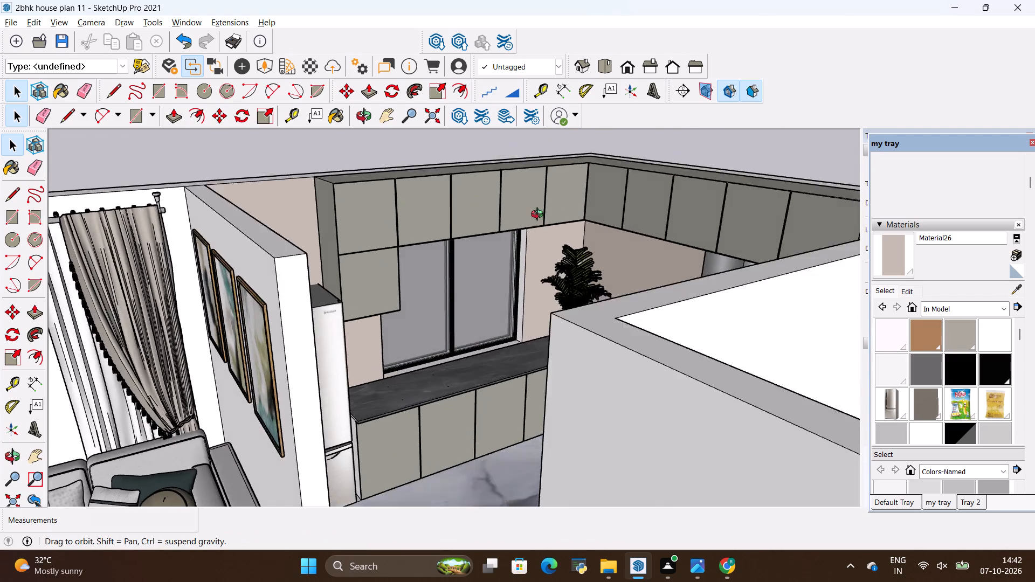
middle_click_drag(540, 216, 625, 301)
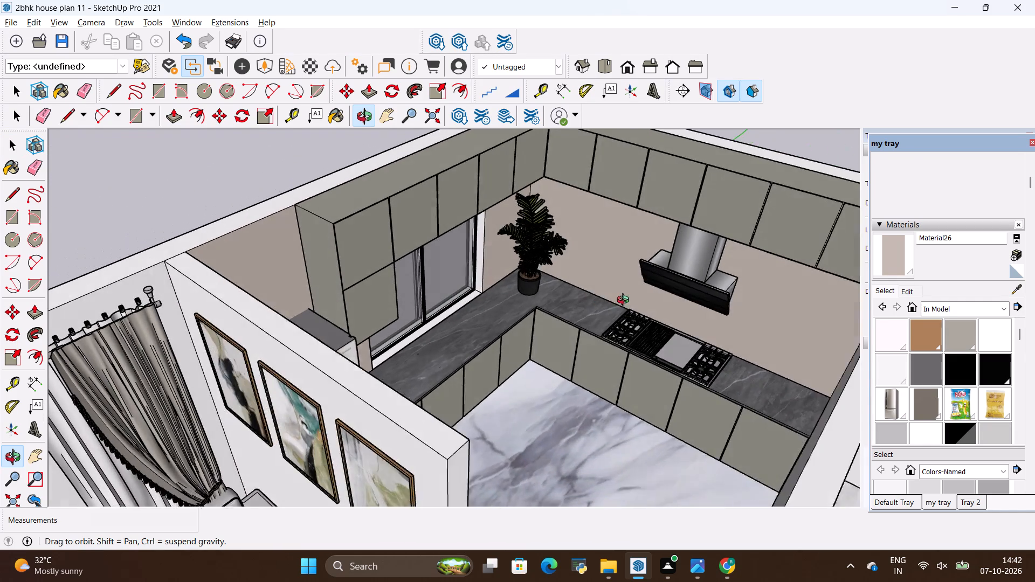
middle_click_drag(625, 301, 588, 259)
scroll(588, 260, "down", 4)
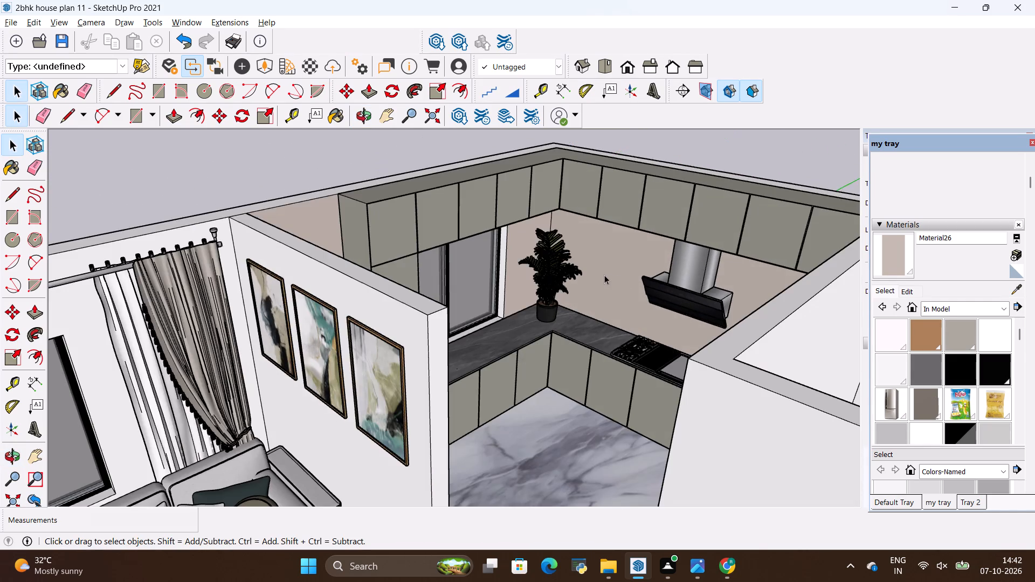
scroll(583, 271, "down", 3)
scroll(587, 269, "up", 8)
middle_click_drag(621, 339, 551, 378)
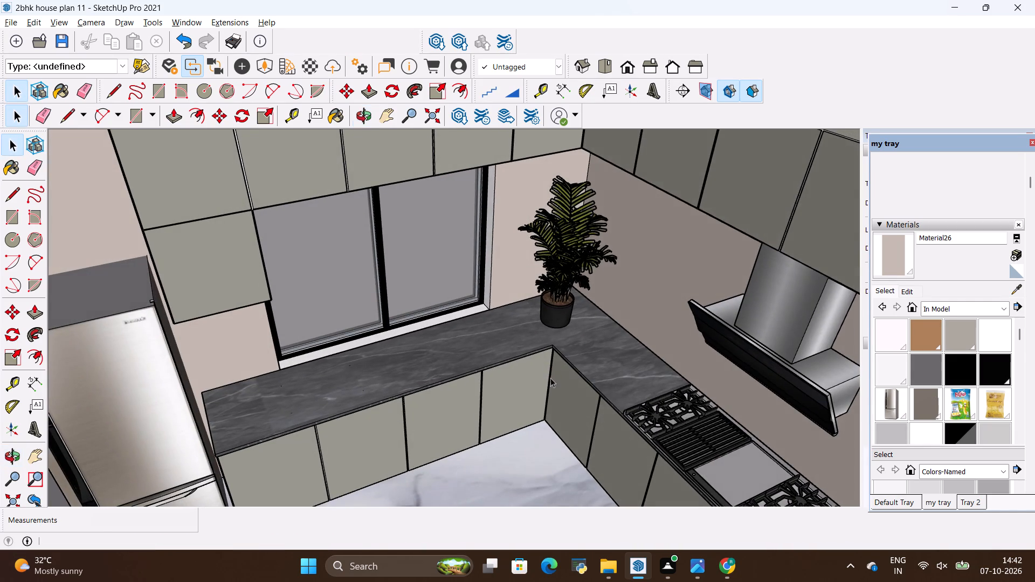
scroll(520, 331, "down", 6)
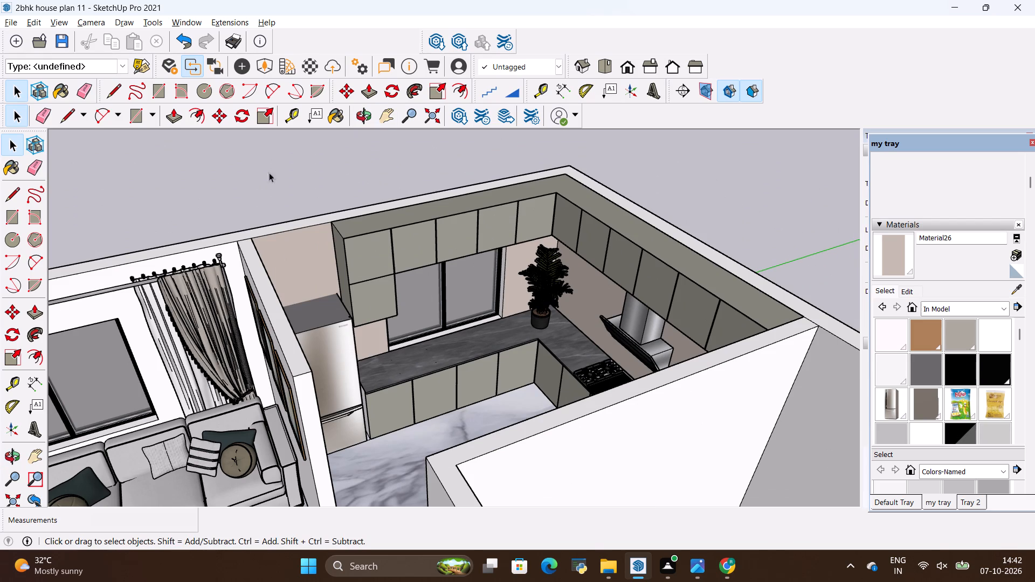
scroll(437, 315, "up", 4)
middle_click_drag(632, 341, 651, 307)
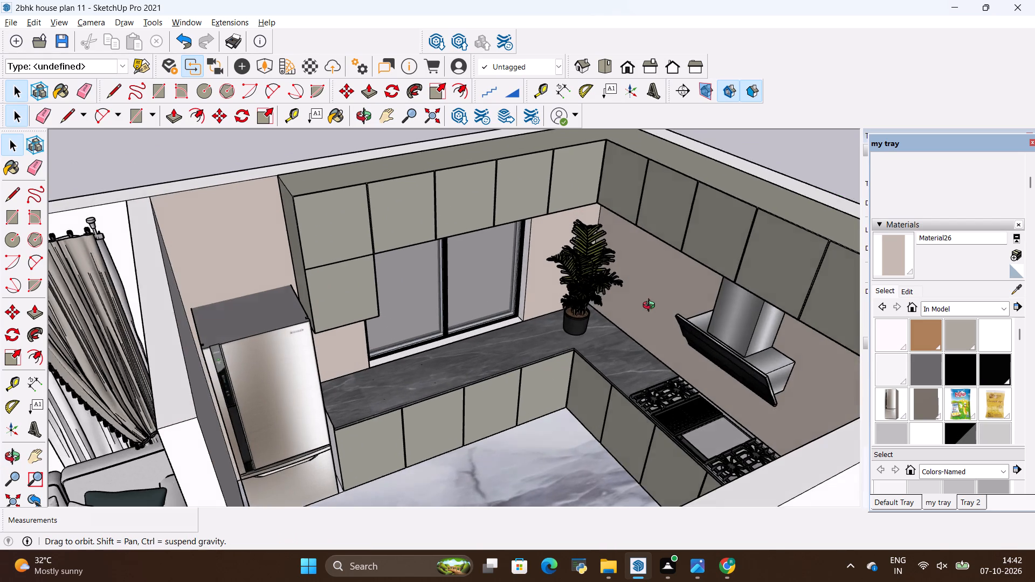
middle_click_drag(651, 307, 681, 291)
scroll(550, 386, "up", 8)
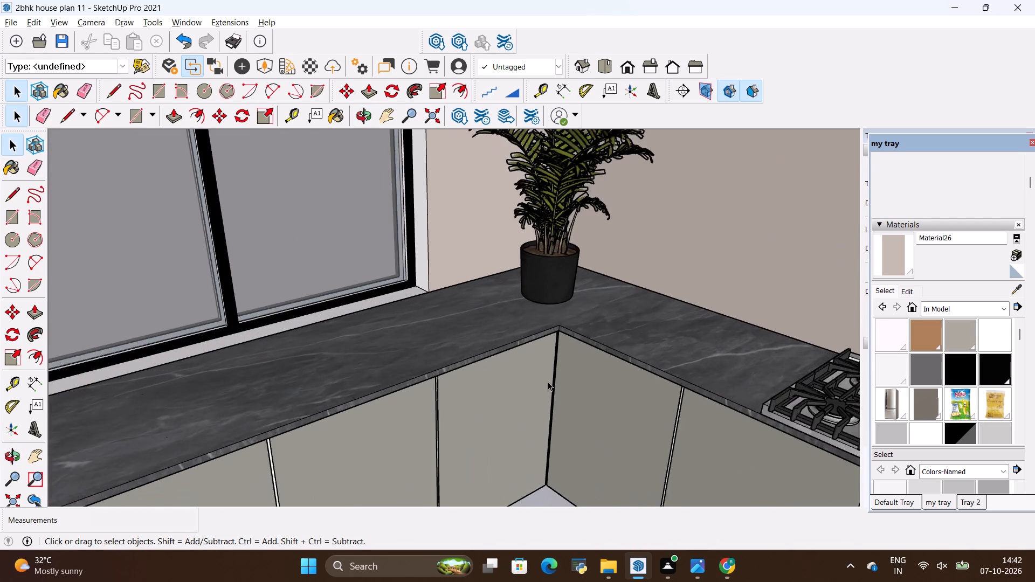
scroll(548, 382, "up", 13)
scroll(546, 307, "down", 20)
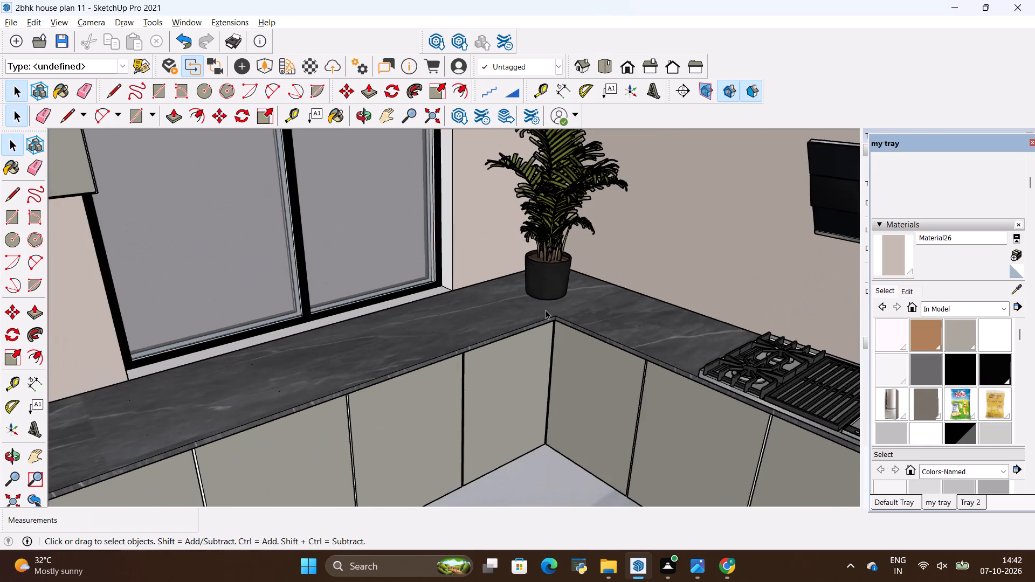
scroll(546, 310, "down", 16)
middle_click_drag(548, 286, 548, 308)
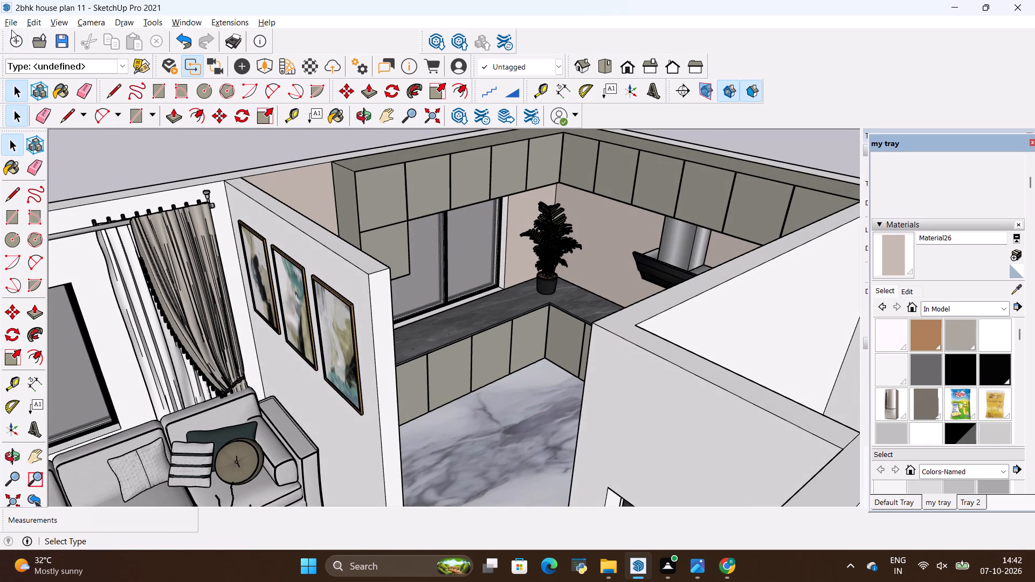
scroll(392, 107, "up", 3)
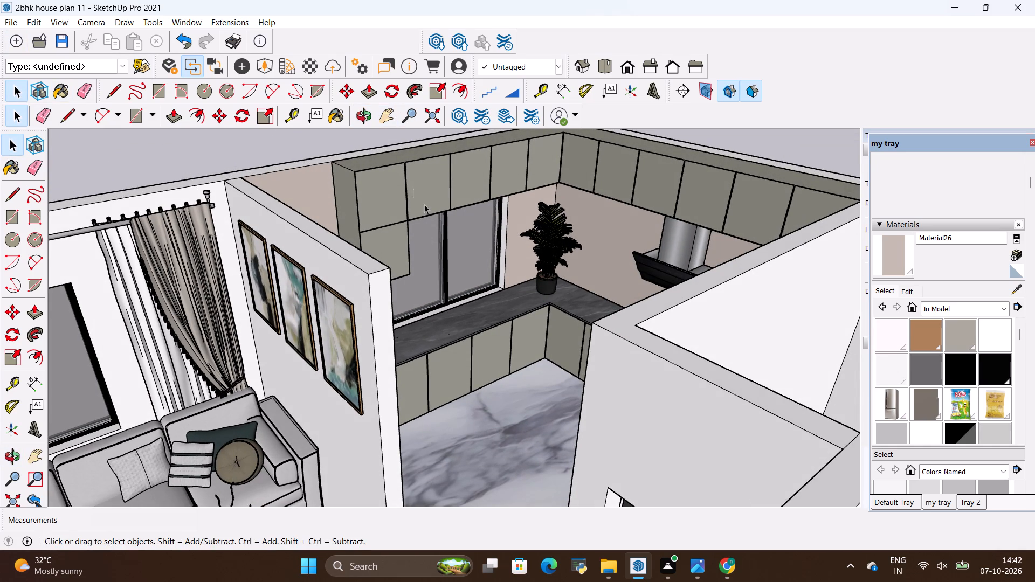
scroll(443, 225, "down", 13)
scroll(565, 195, "up", 3)
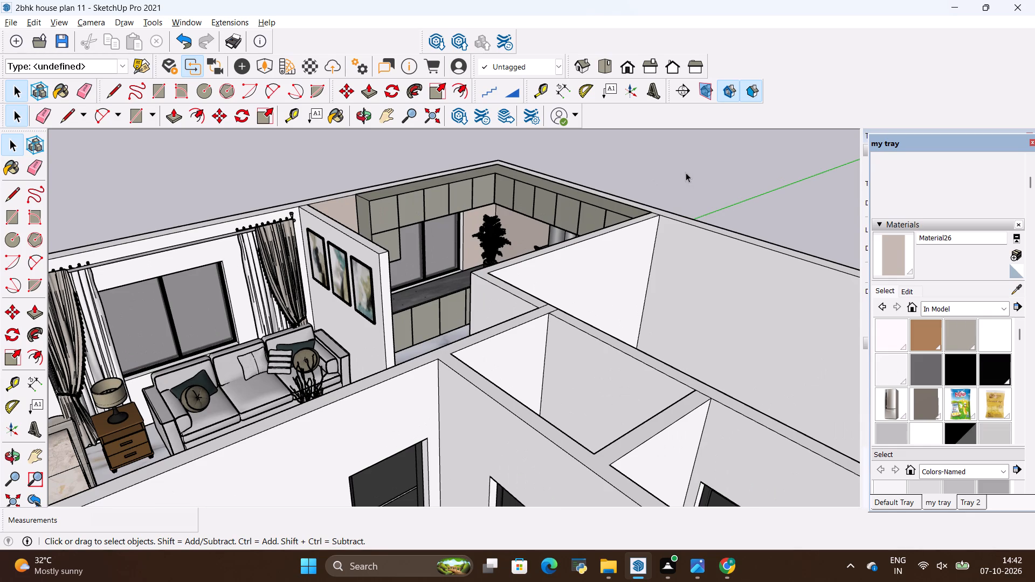
middle_click_drag(684, 172, 584, 319)
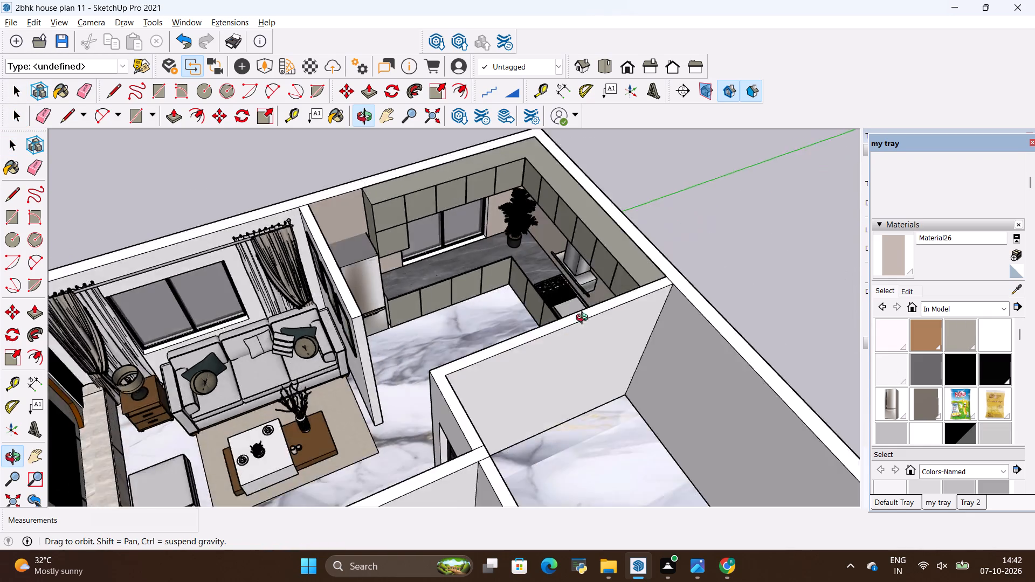
middle_click_drag(584, 319, 693, 222)
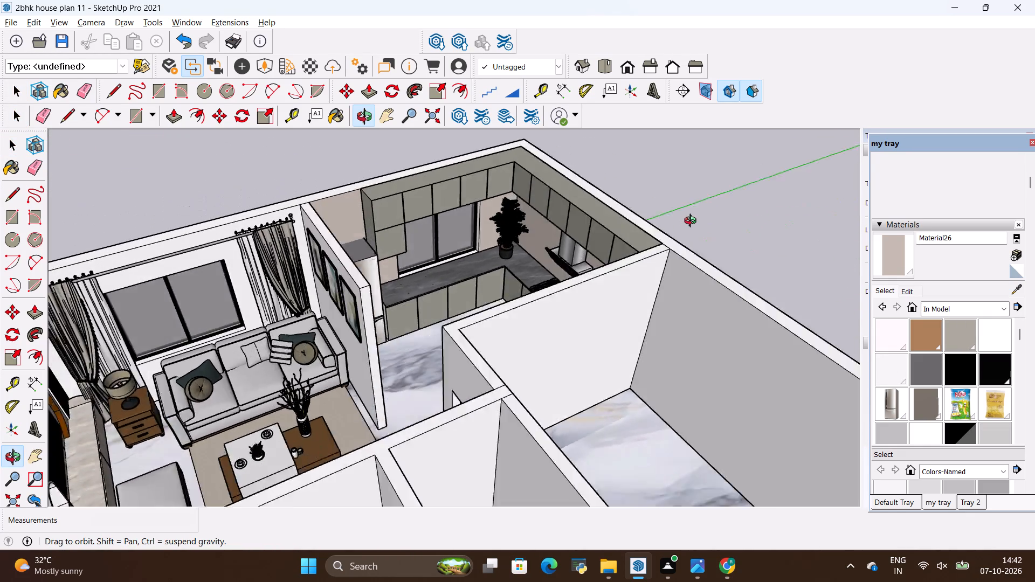
middle_click_drag(693, 222, 702, 213)
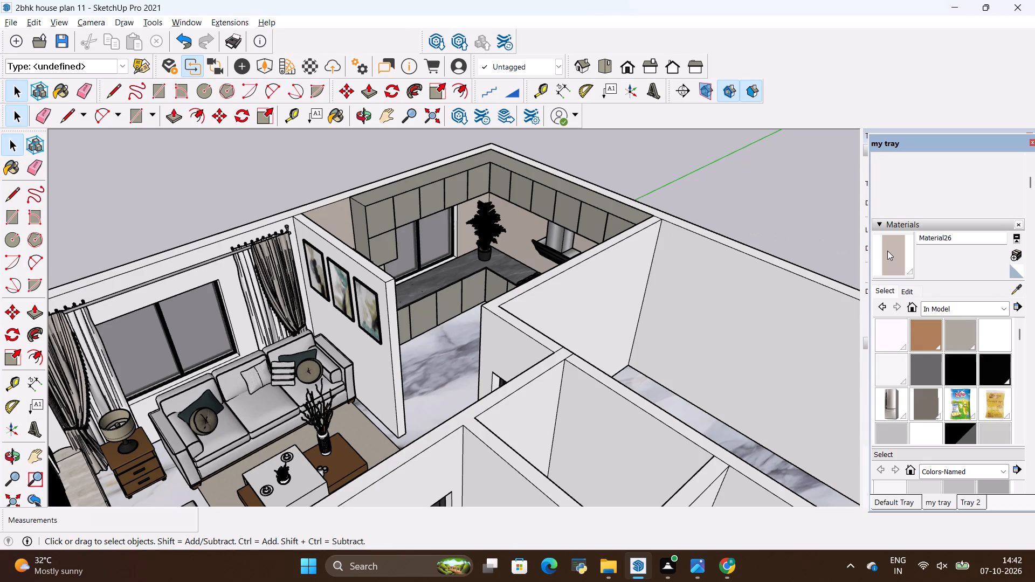
Paint the living room's picture-frame partition and curtained window wall with the same light pinkish-beige Material26.
left_click(887, 251)
scroll(234, 375, "up", 4)
scroll(365, 362, "up", 3)
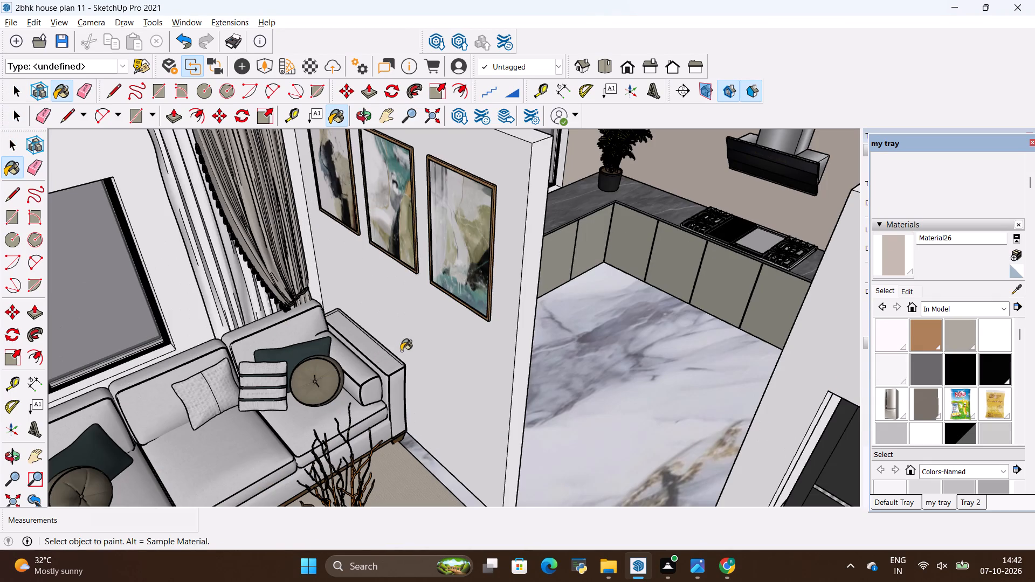
key("space")
double_click(416, 347)
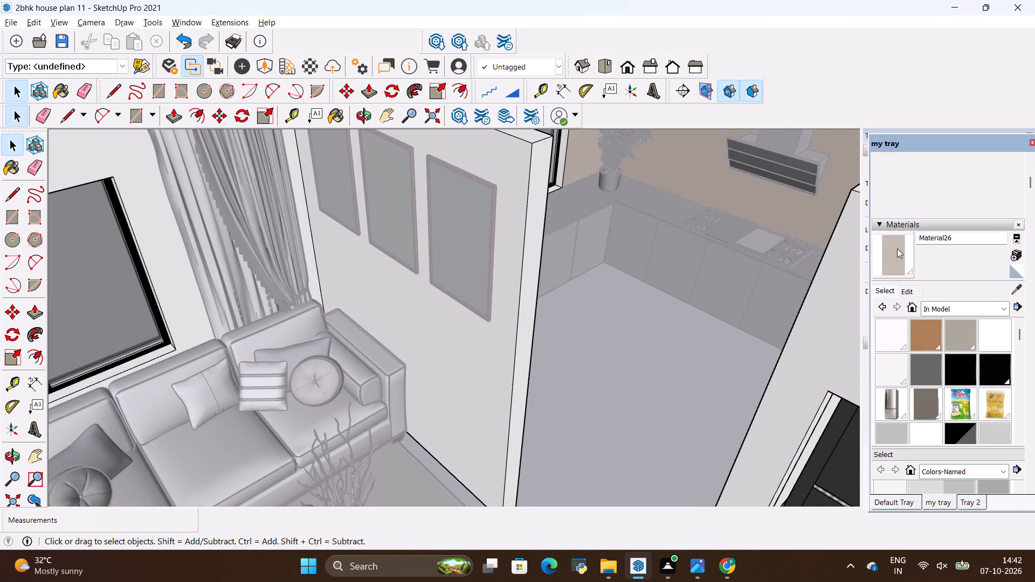
left_click(897, 248)
scroll(571, 298, "up", 4)
left_click(357, 400)
scroll(627, 276, "down", 8)
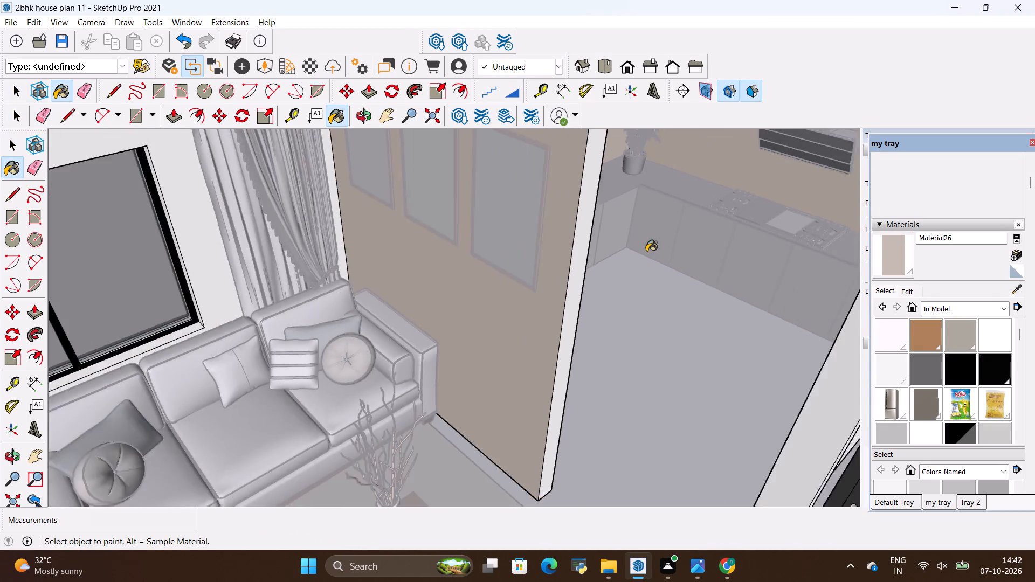
scroll(646, 251, "down", 13)
scroll(438, 202, "up", 4)
left_click(438, 202)
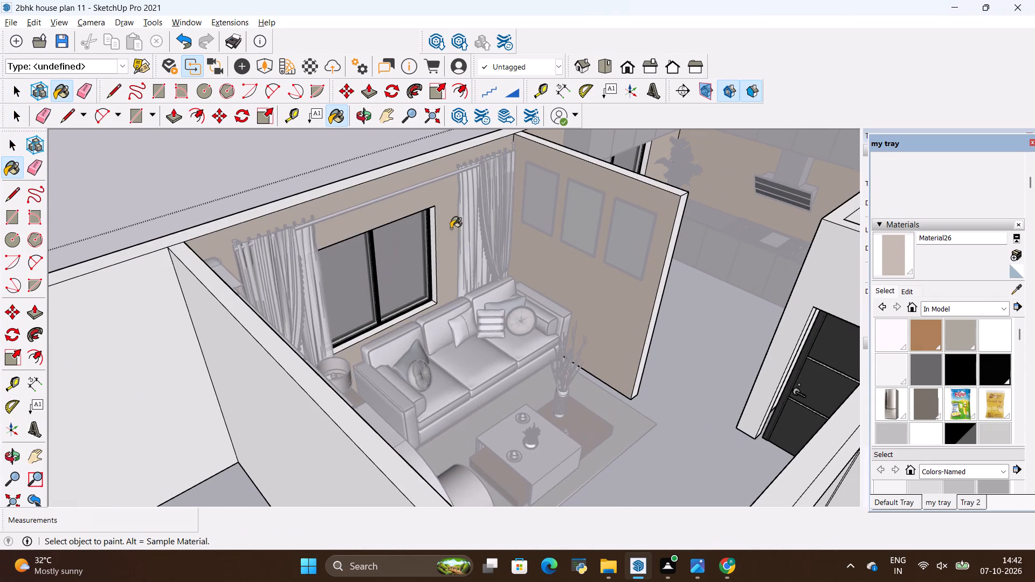
scroll(593, 288, "down", 9)
middle_click_drag(692, 307, 508, 316)
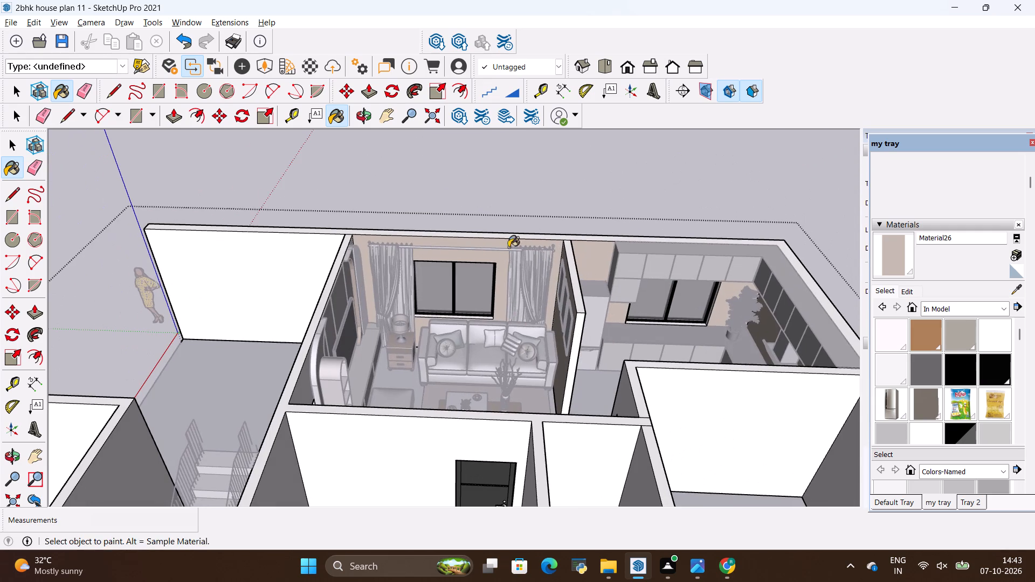
key("space")
left_click(509, 198)
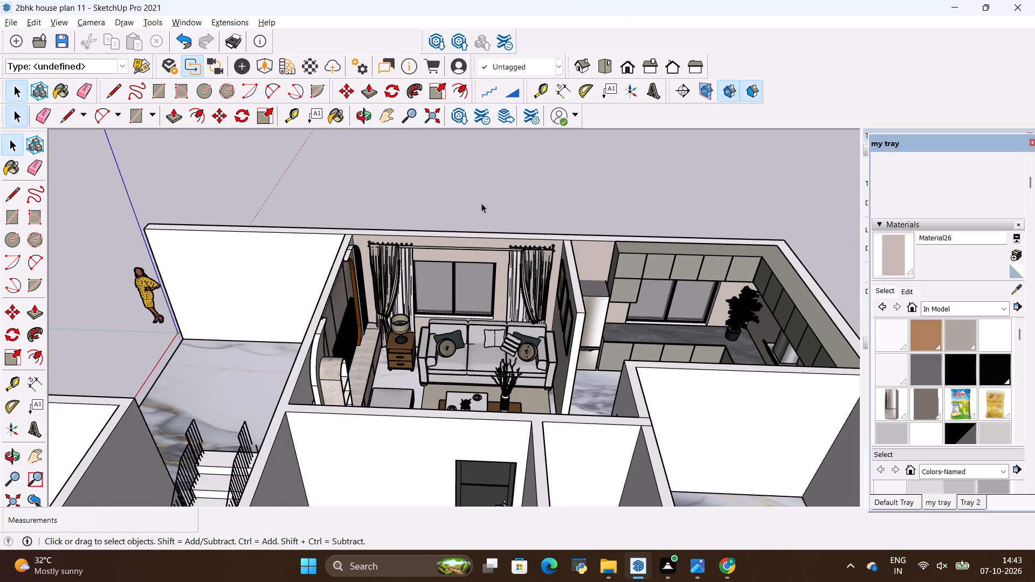
Examine the living room's TV wall and the corner where it meets the painted curtained window wall.
scroll(481, 203, "down", 4)
middle_click_drag(508, 251, 299, 286)
scroll(412, 258, "up", 12)
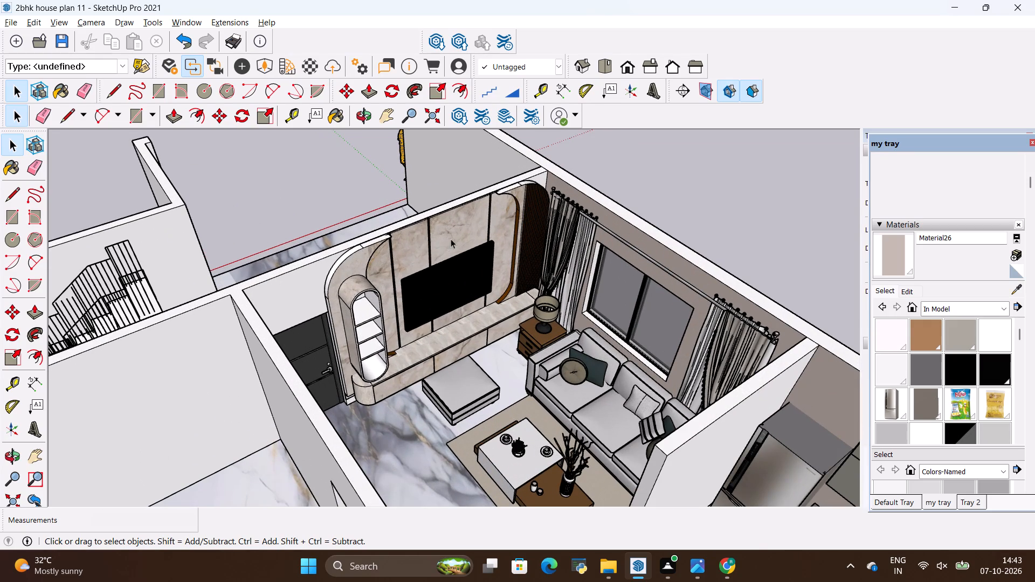
scroll(498, 200, "up", 5)
scroll(554, 177, "up", 3)
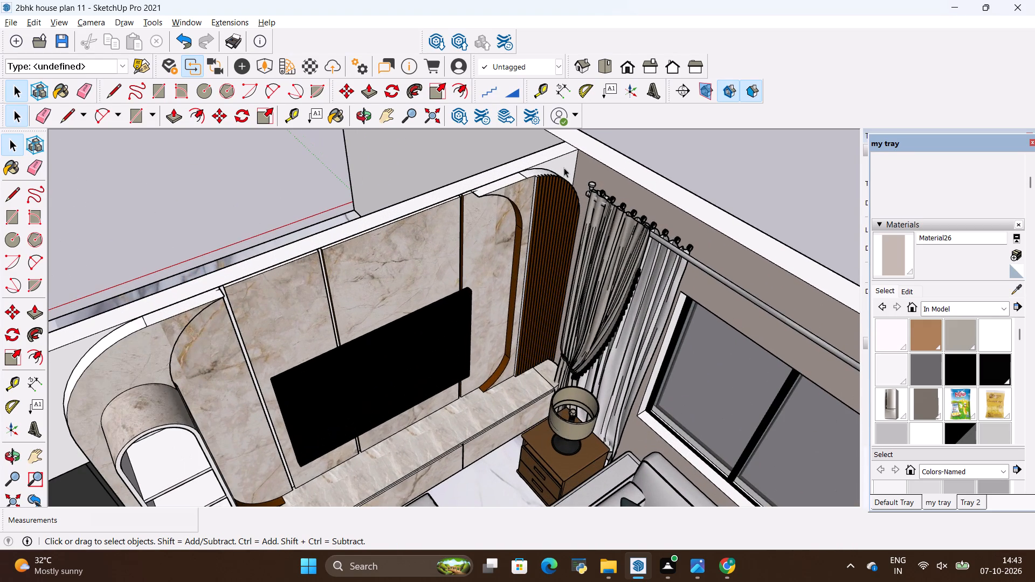
left_click(564, 168)
scroll(562, 209, "down", 12)
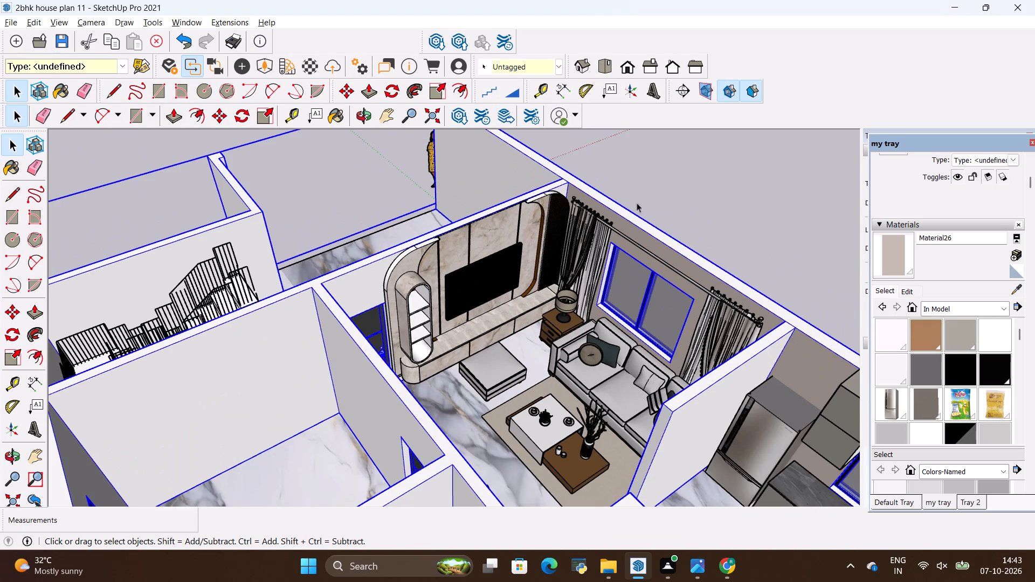
left_click(691, 196)
scroll(685, 196, "down", 5)
middle_click_drag(554, 341, 570, 367)
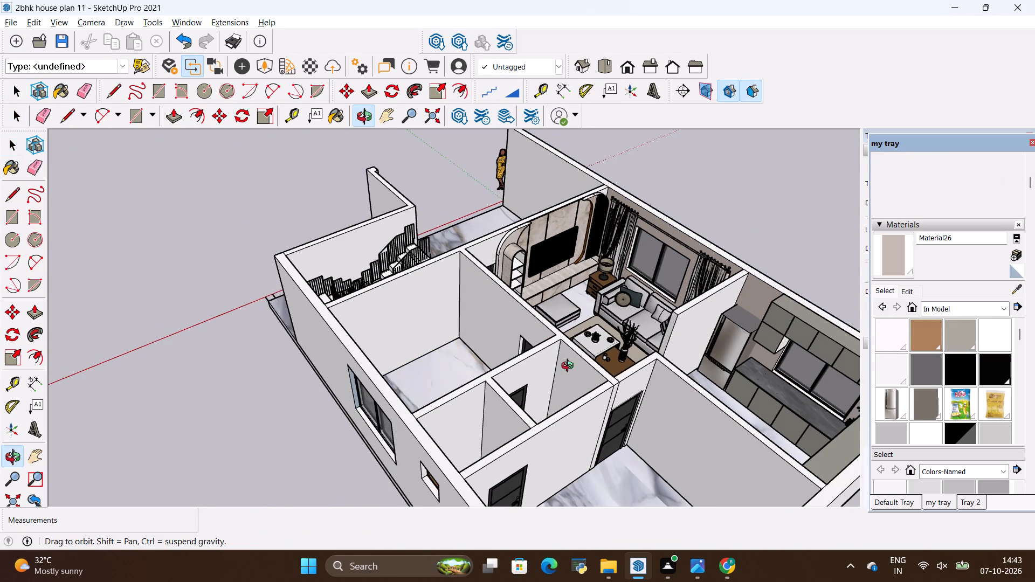
Review the living room and kitchen wall finishes from several angles, briefly checking the reference image in Photos.
middle_click_drag(570, 367, 727, 273)
scroll(542, 250, "up", 3)
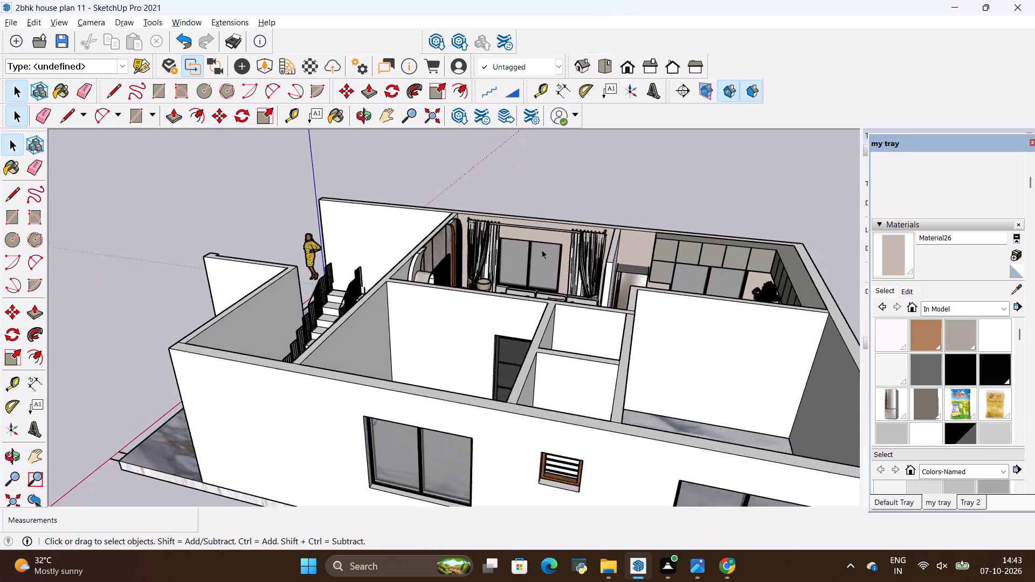
scroll(542, 250, "up", 6)
scroll(425, 314, "up", 1)
middle_click_drag(425, 315, 650, 364)
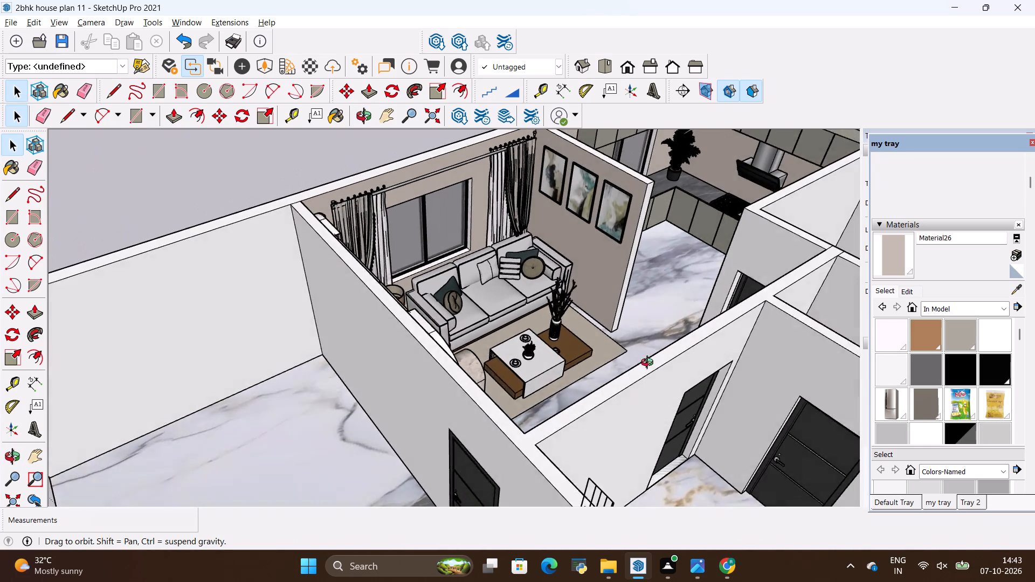
middle_click_drag(650, 364, 592, 376)
scroll(590, 363, "down", 5)
scroll(648, 270, "up", 3)
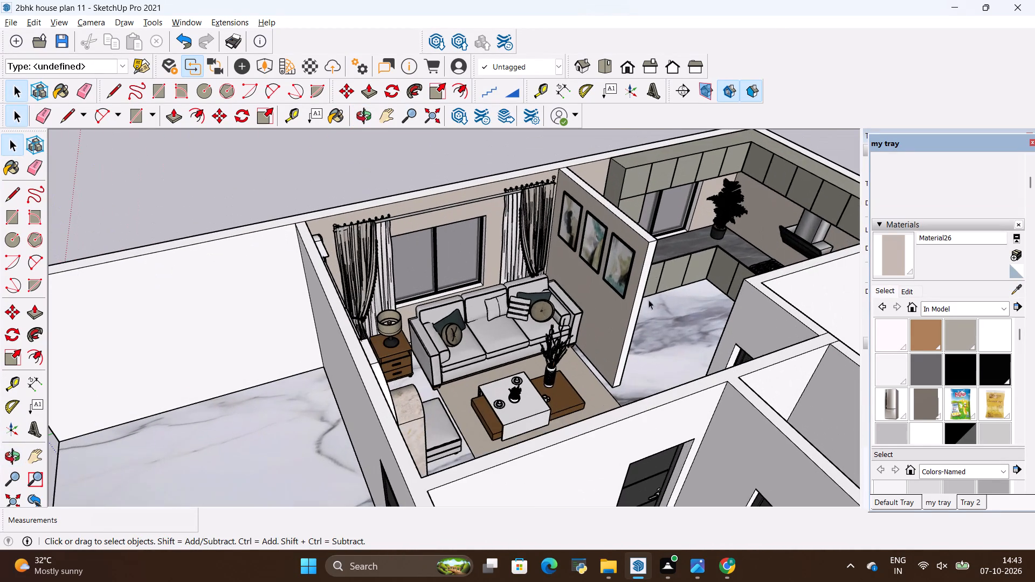
middle_click_drag(663, 313, 777, 313)
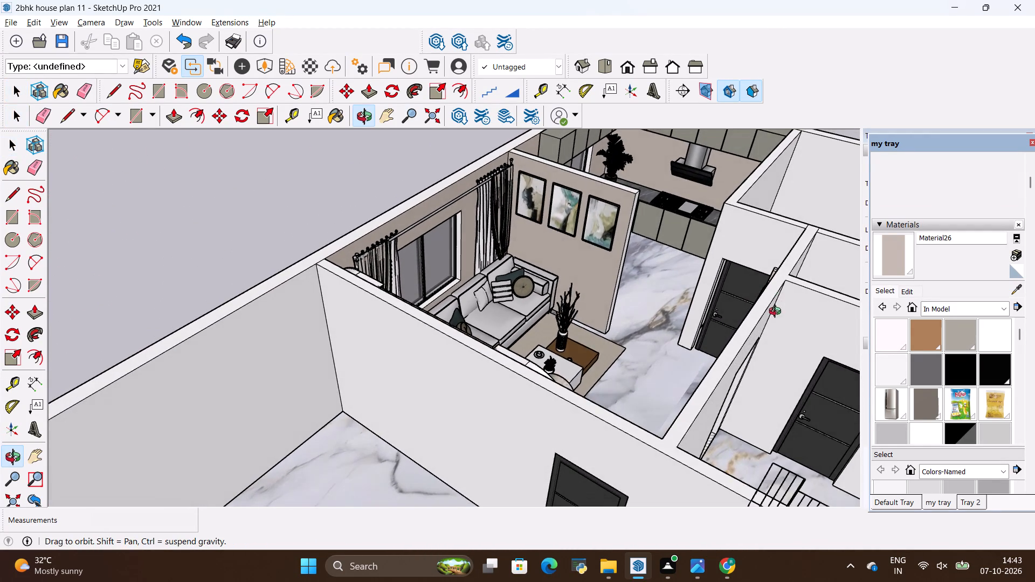
middle_click_drag(777, 313, 823, 304)
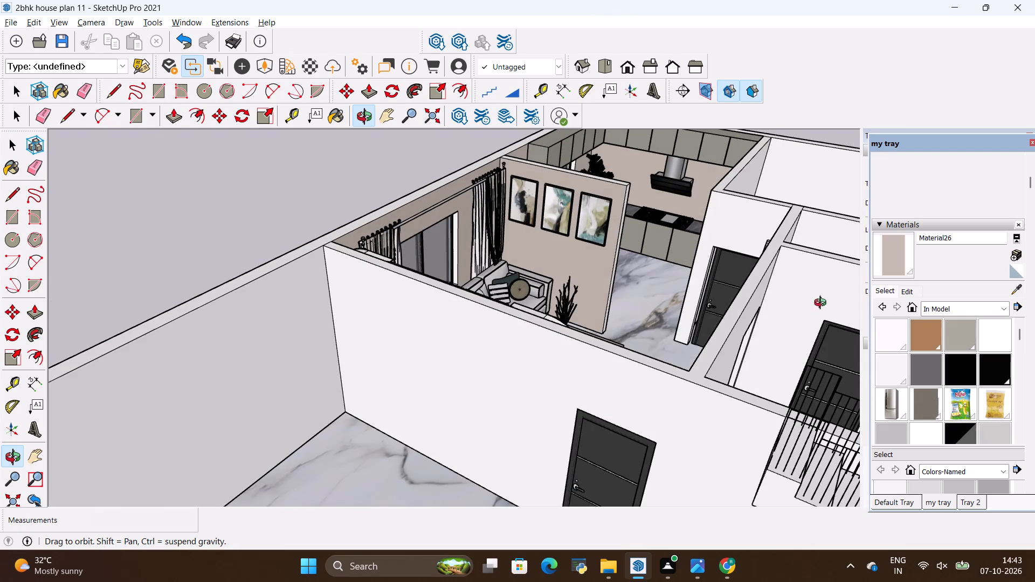
middle_click_drag(823, 304, 239, 337)
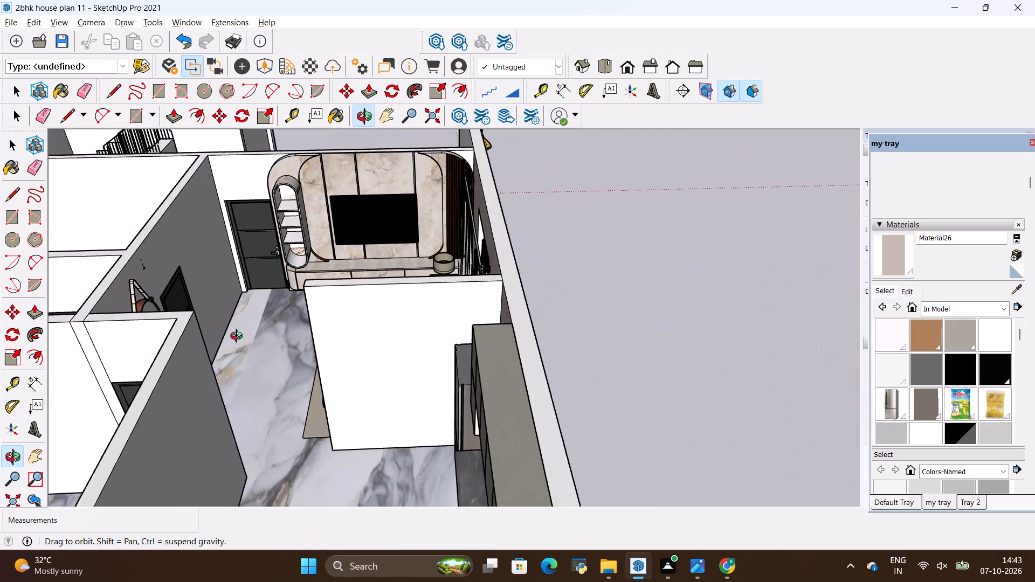
middle_click_drag(239, 337, 277, 376)
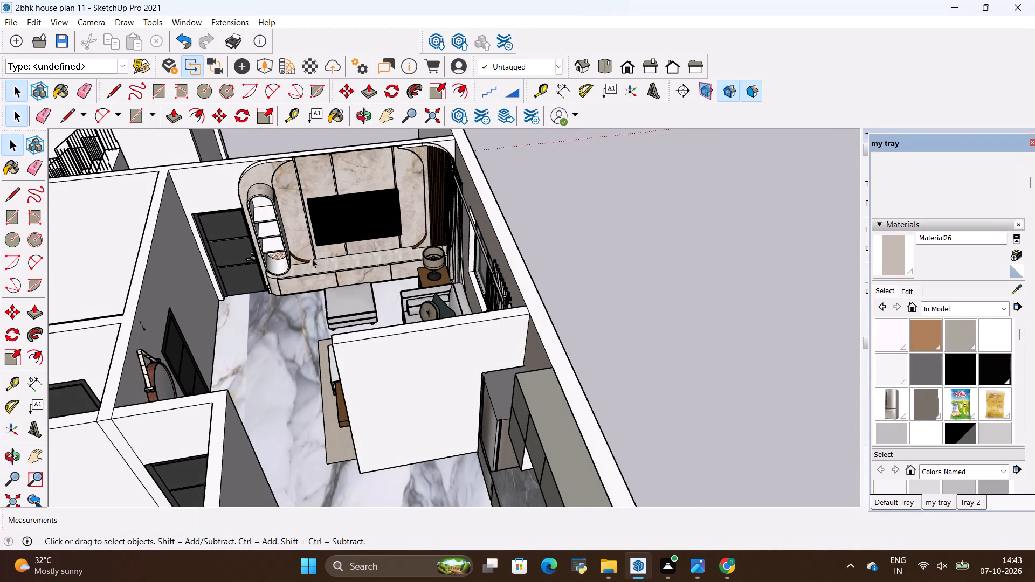
scroll(311, 227, "up", 5)
scroll(310, 224, "down", 6)
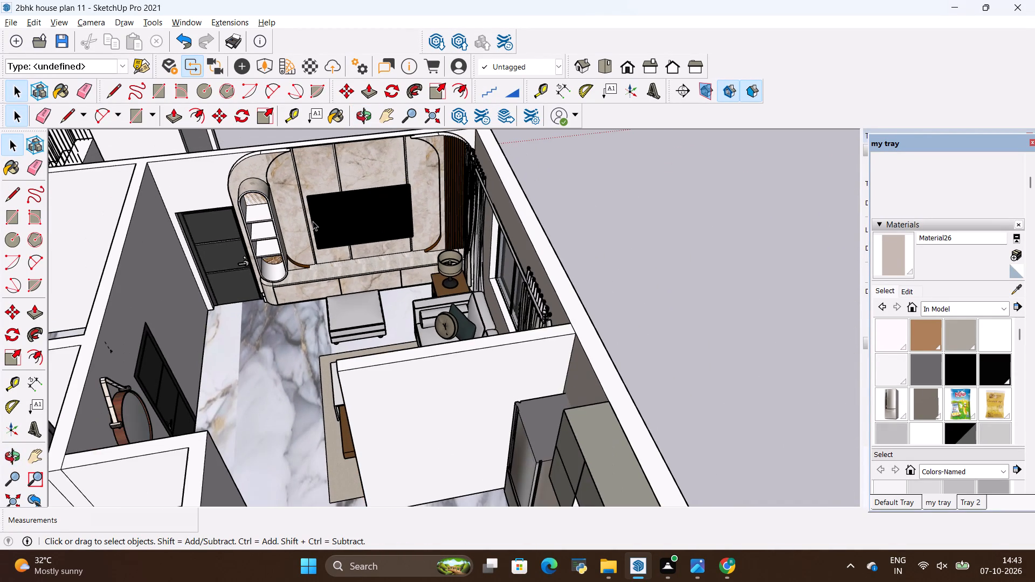
scroll(311, 220, "down", 5)
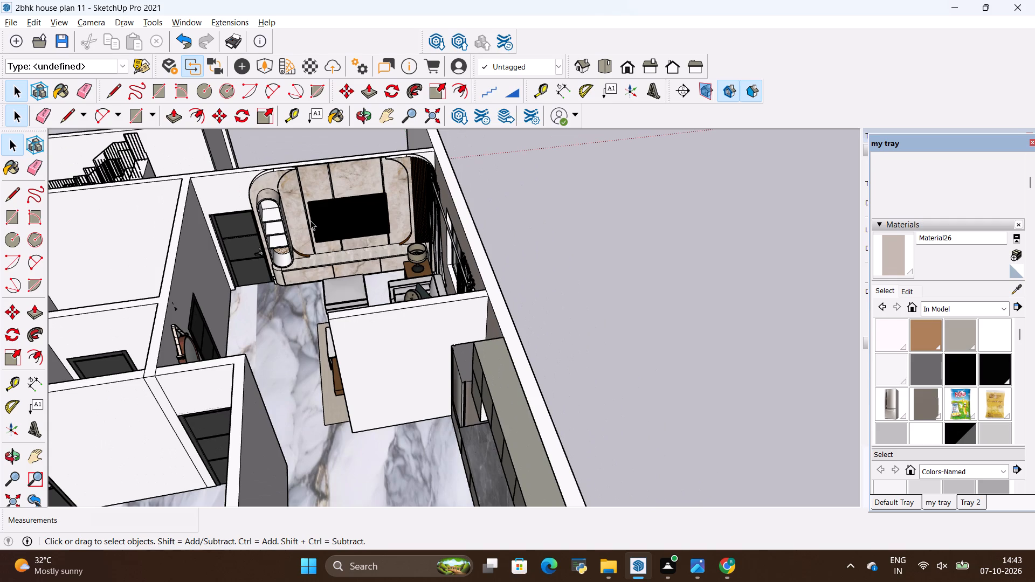
key("alt+Tab")
key("alt+Tab")
scroll(315, 221, "down", 5)
scroll(501, 272, "up", 4)
middle_click_drag(250, 274, 616, 403)
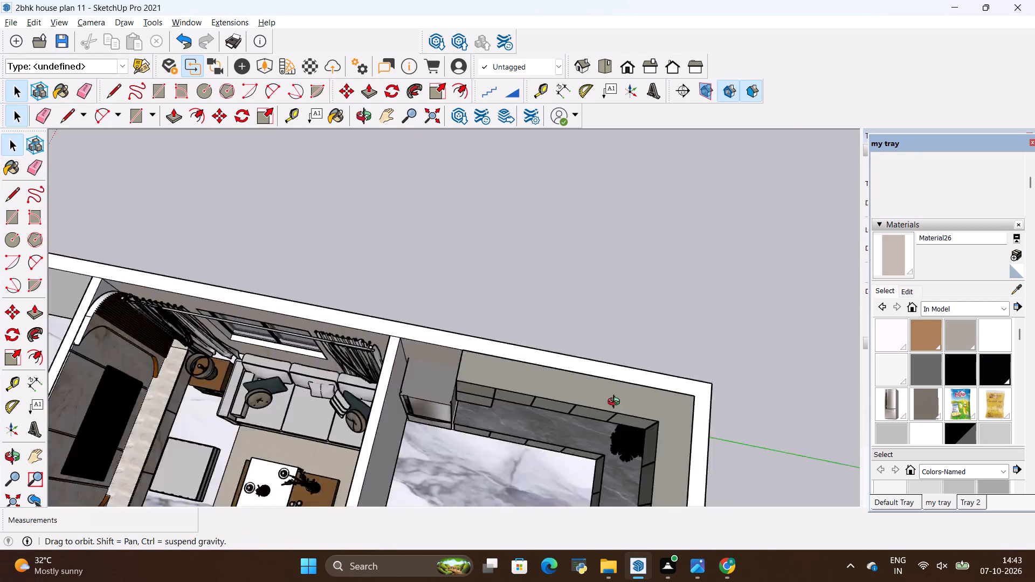
middle_click_drag(616, 403, 690, 269)
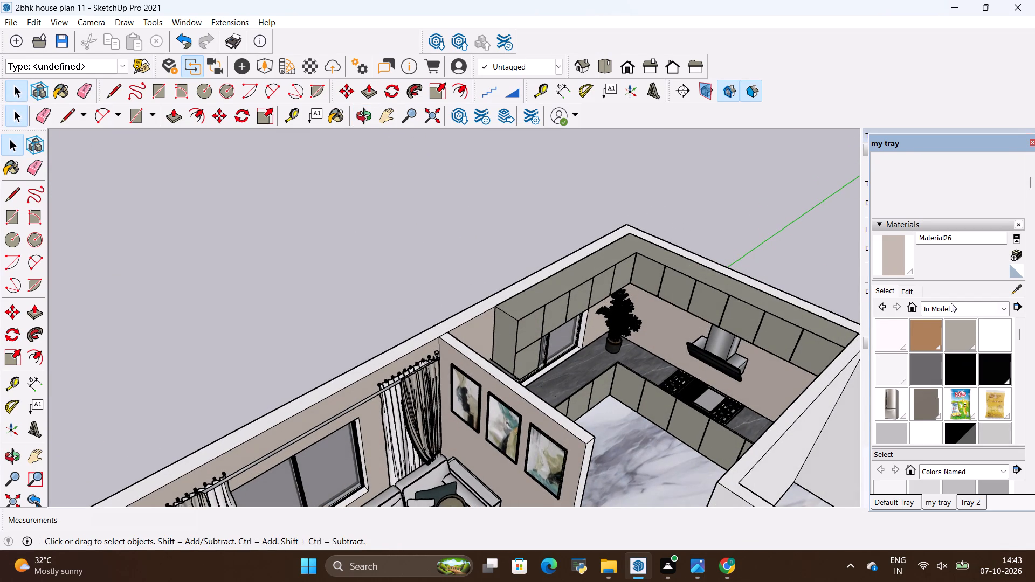
Search the 3D Warehouse components for "cupboard handle".
left_click(880, 292)
left_click(879, 292)
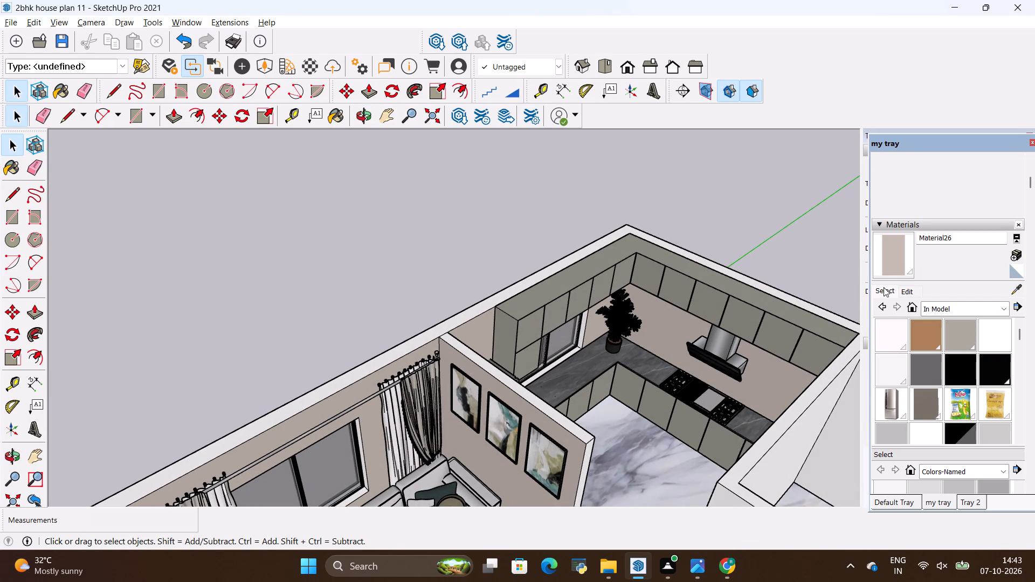
left_click(884, 287)
scroll(921, 256, "up", 4)
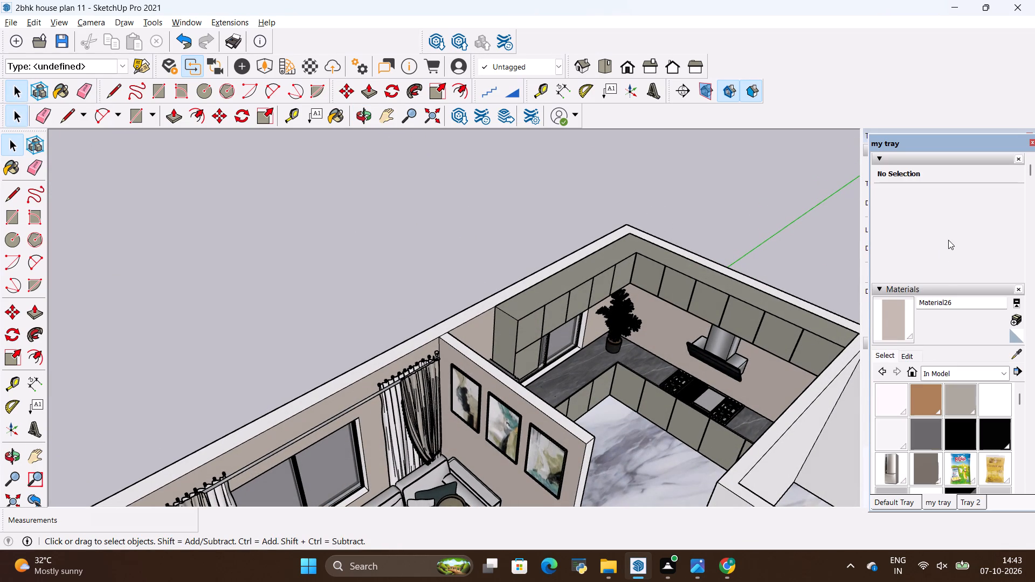
scroll(948, 240, "down", 2)
scroll(979, 408, "down", 5)
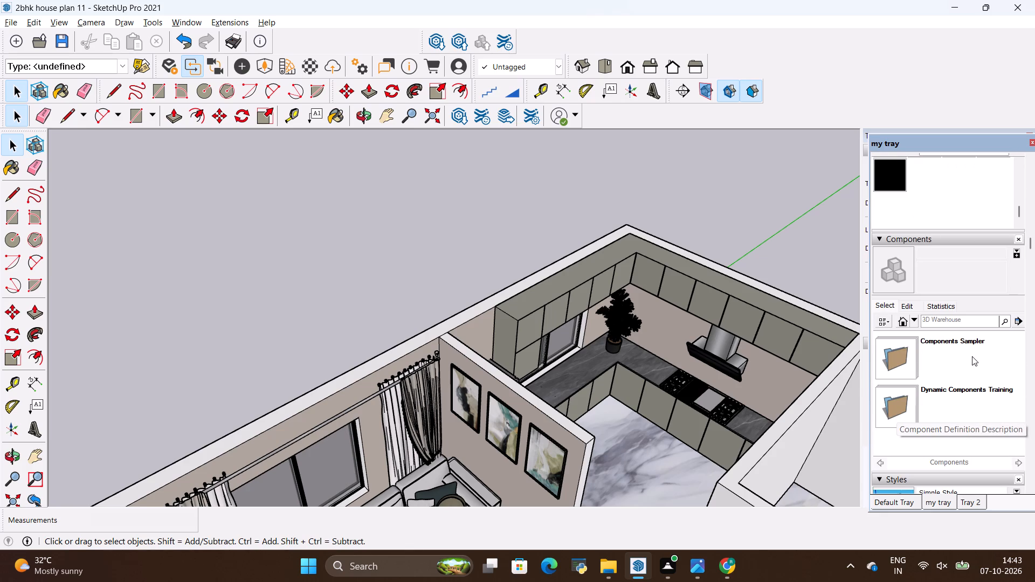
left_click(969, 320)
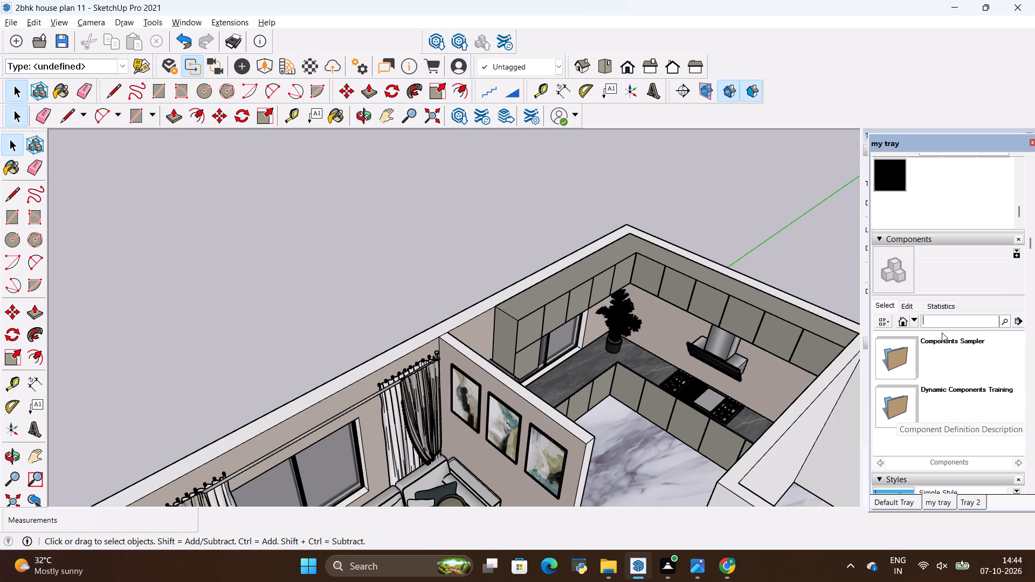
type("3d")
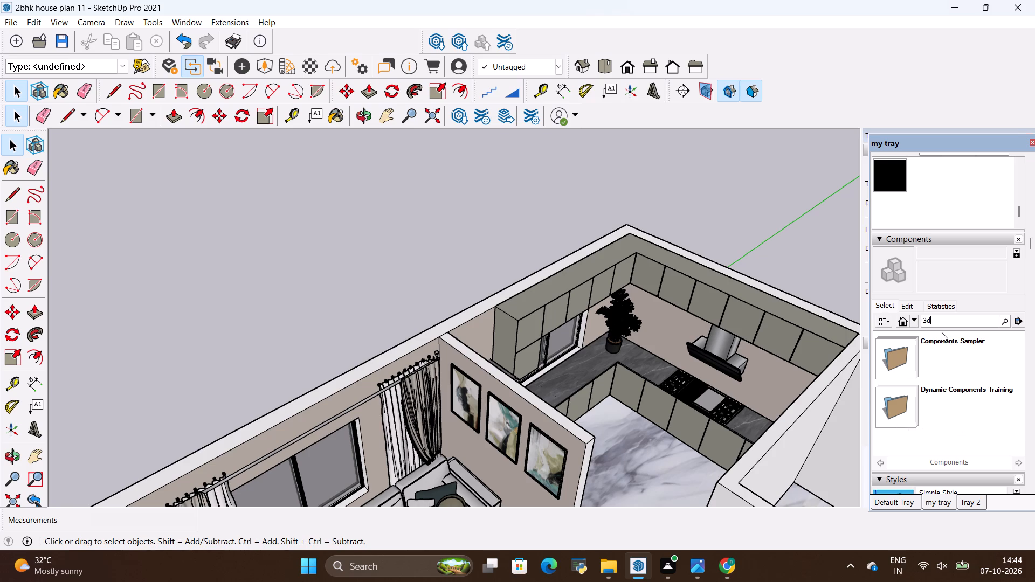
key("BackSpace")
key("BackSpace")
key("BackSpace")
type("cupboars handle")
key("Return")
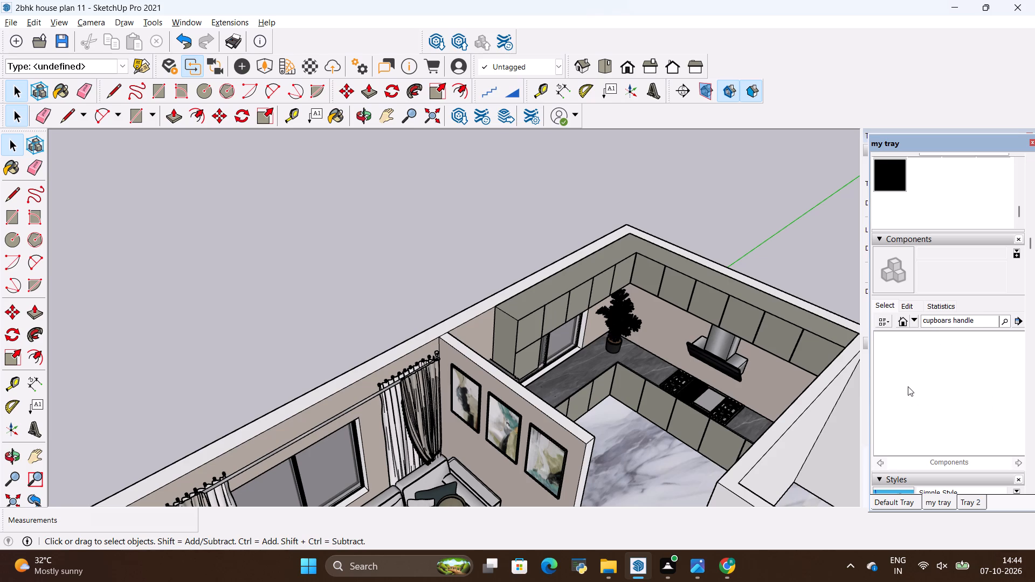
left_click(951, 319)
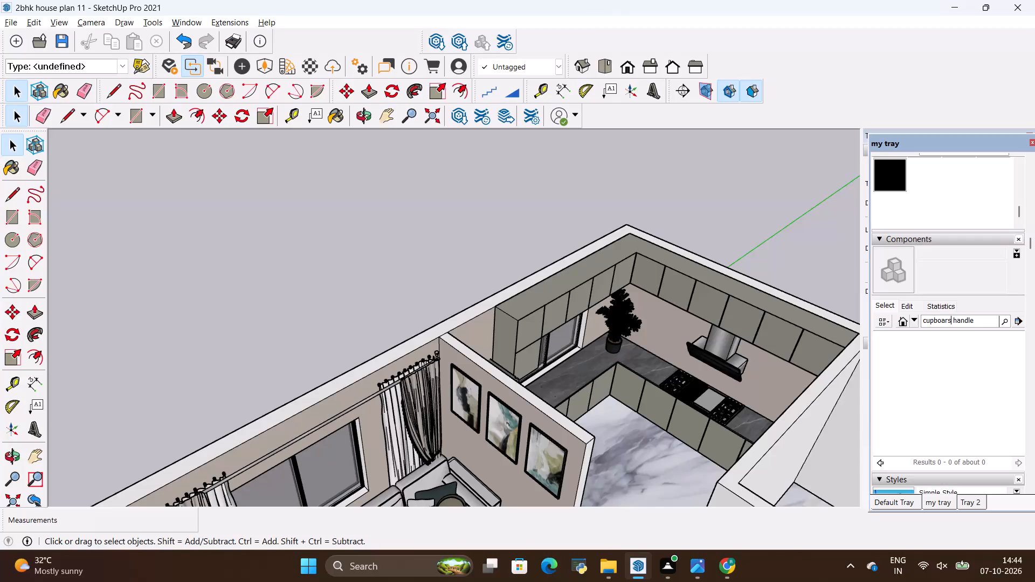
key("BackSpace")
key("BackSpace")
type("rd")
key("space")
key("Return")
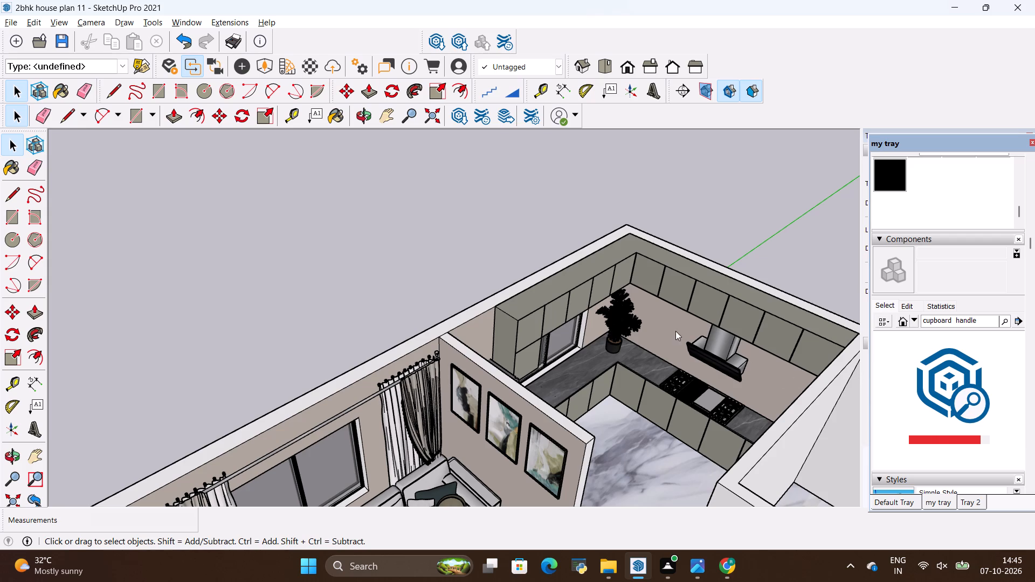
Browse the cupboard handle models for a design that suits the kitchen cabinets.
scroll(608, 301, "down", 1)
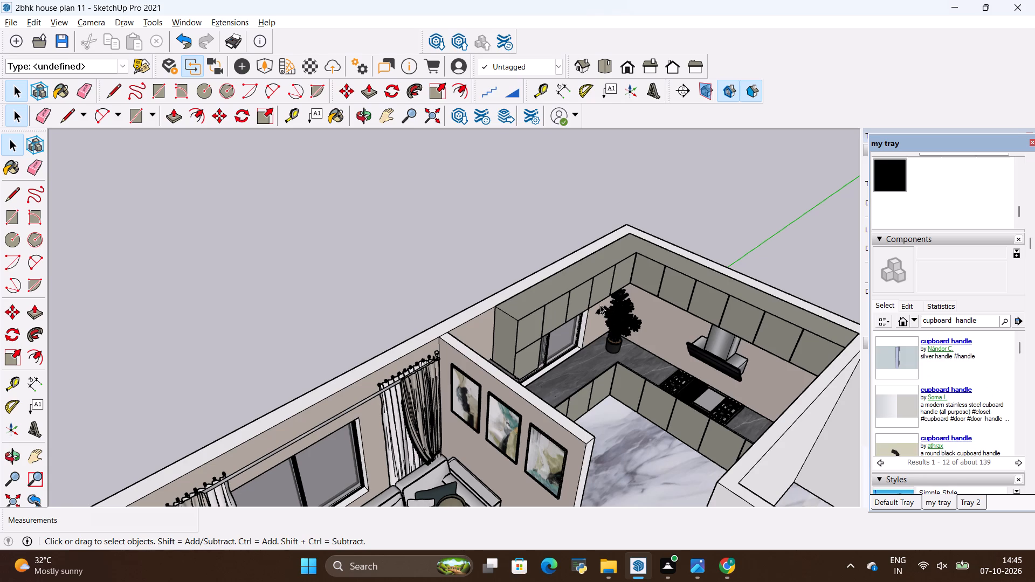
scroll(933, 391, "down", 2)
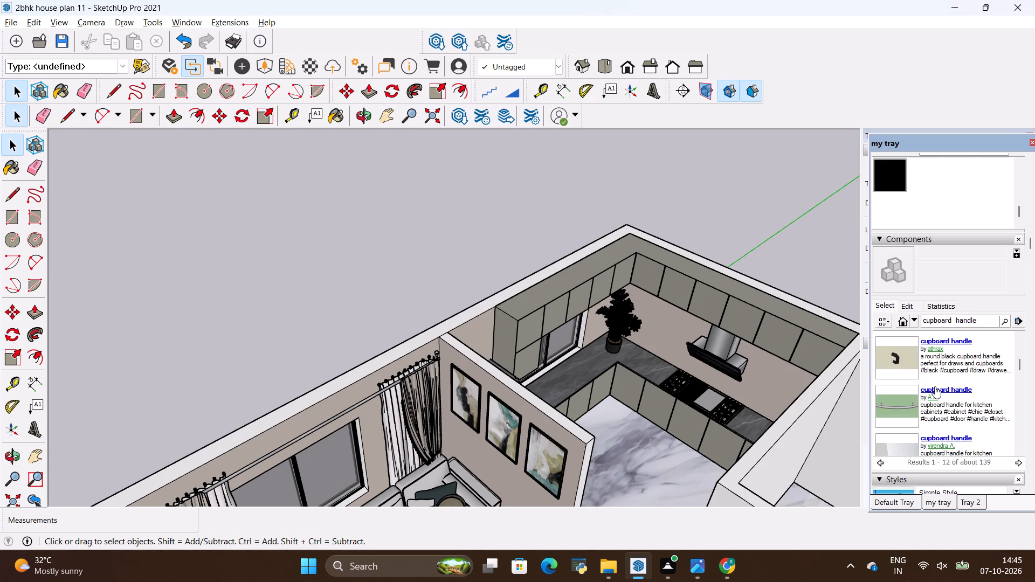
scroll(935, 386, "down", 2)
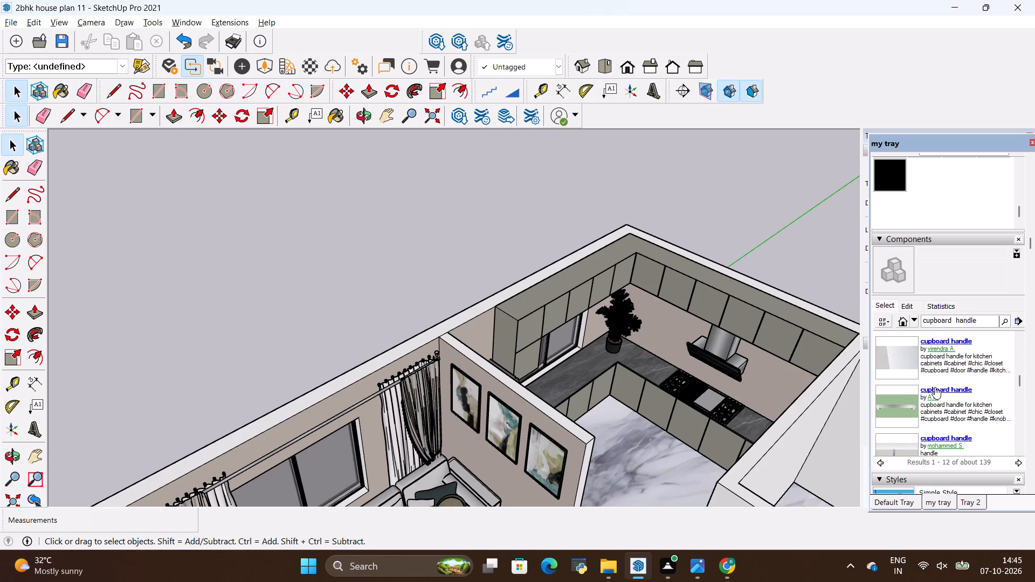
scroll(935, 389, "down", 4)
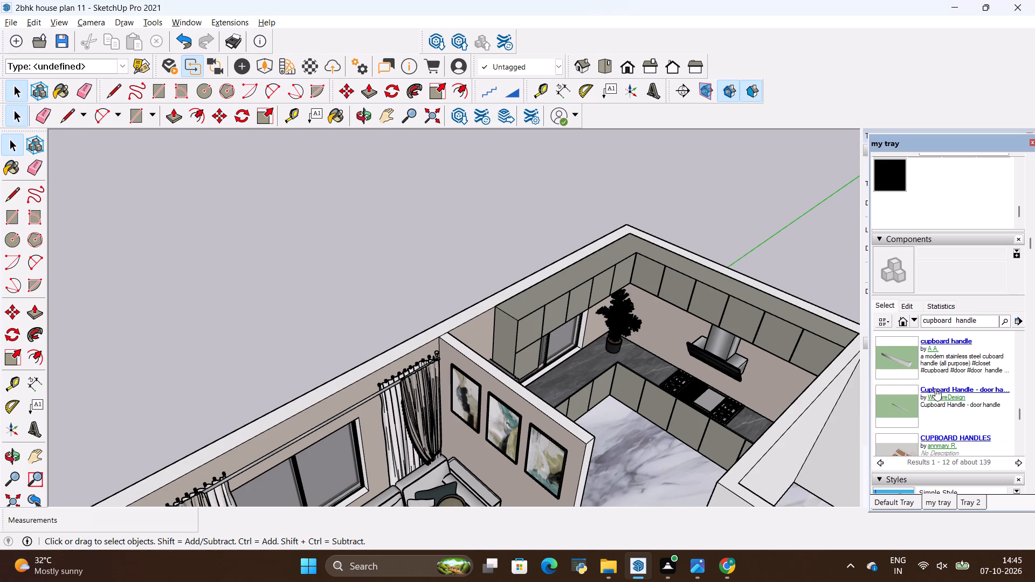
scroll(935, 389, "down", 4)
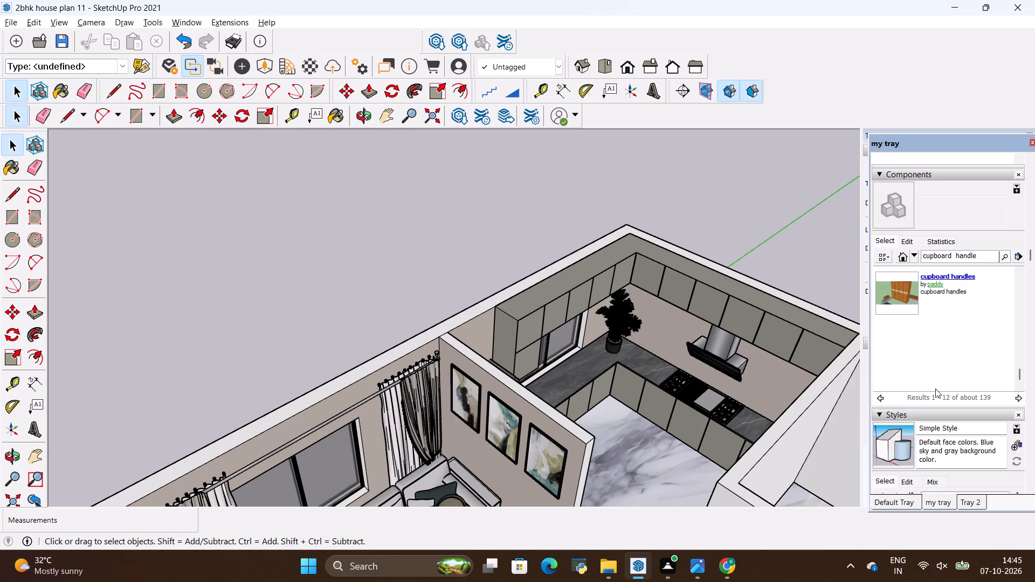
scroll(916, 338, "up", 4)
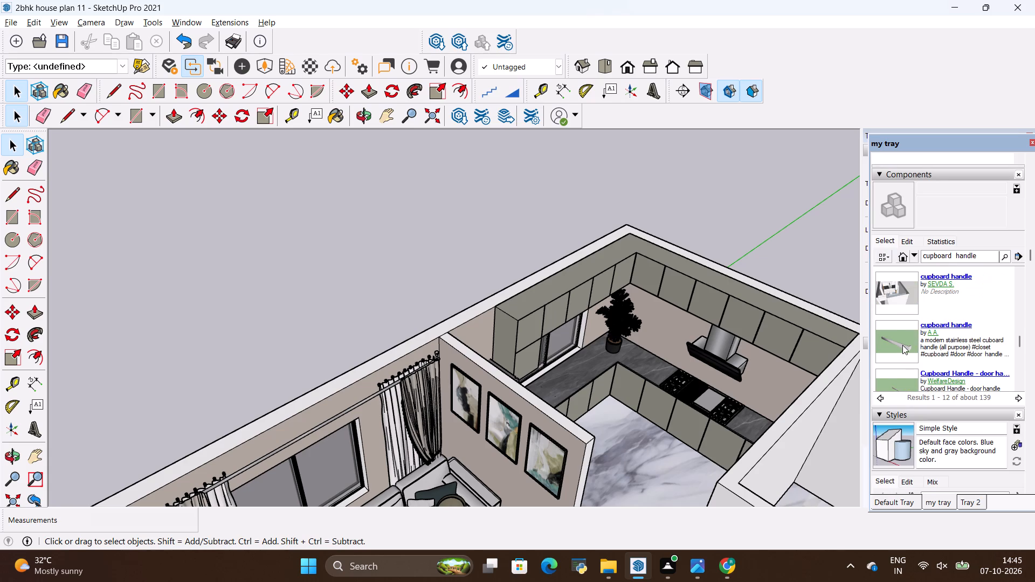
scroll(902, 345, "up", 6)
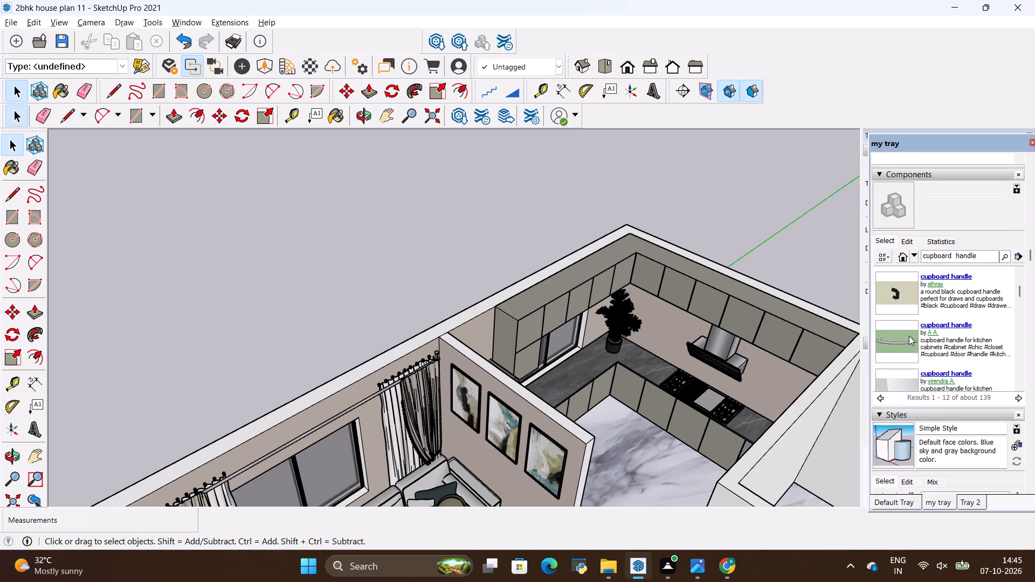
scroll(909, 339, "up", 2)
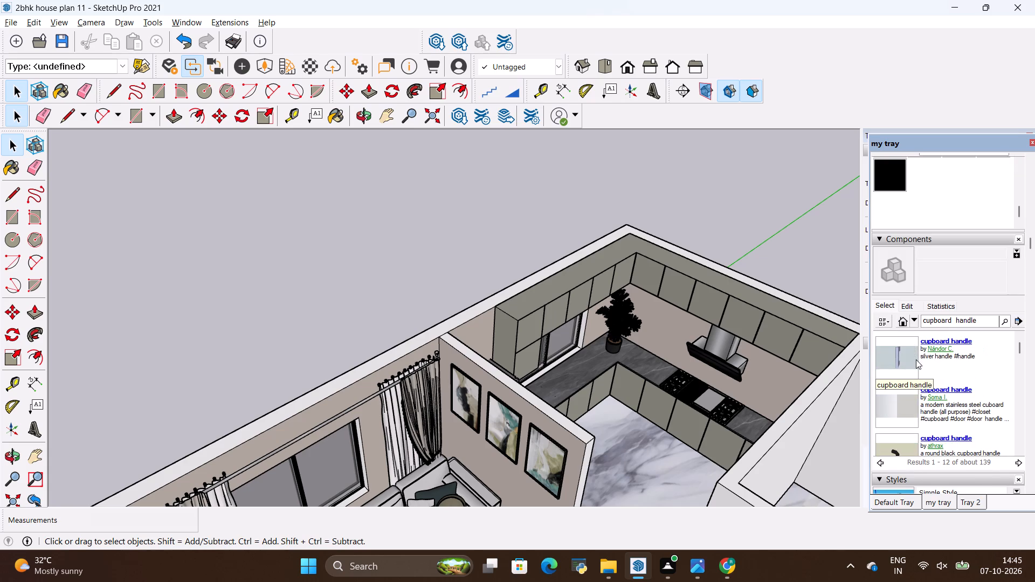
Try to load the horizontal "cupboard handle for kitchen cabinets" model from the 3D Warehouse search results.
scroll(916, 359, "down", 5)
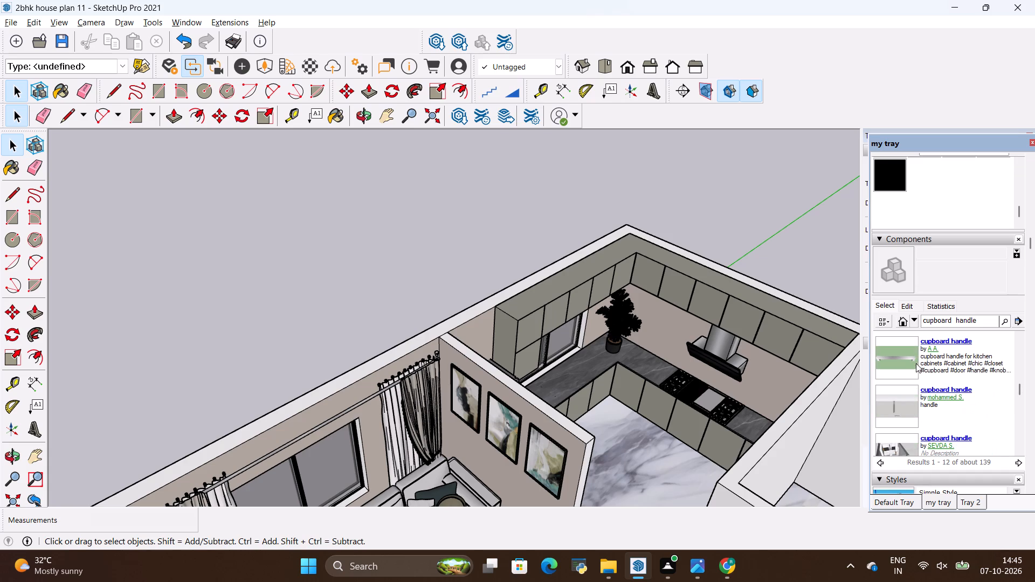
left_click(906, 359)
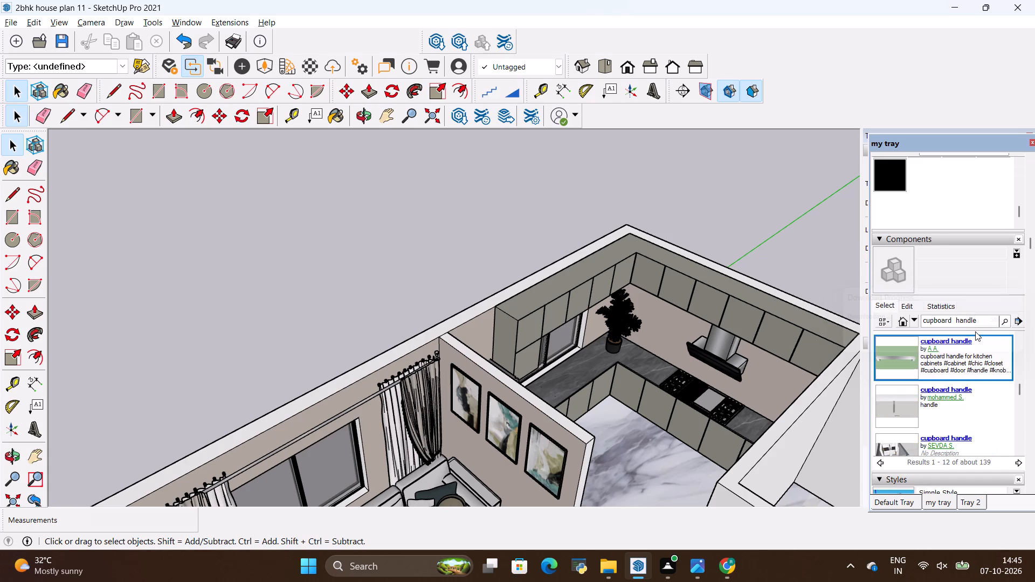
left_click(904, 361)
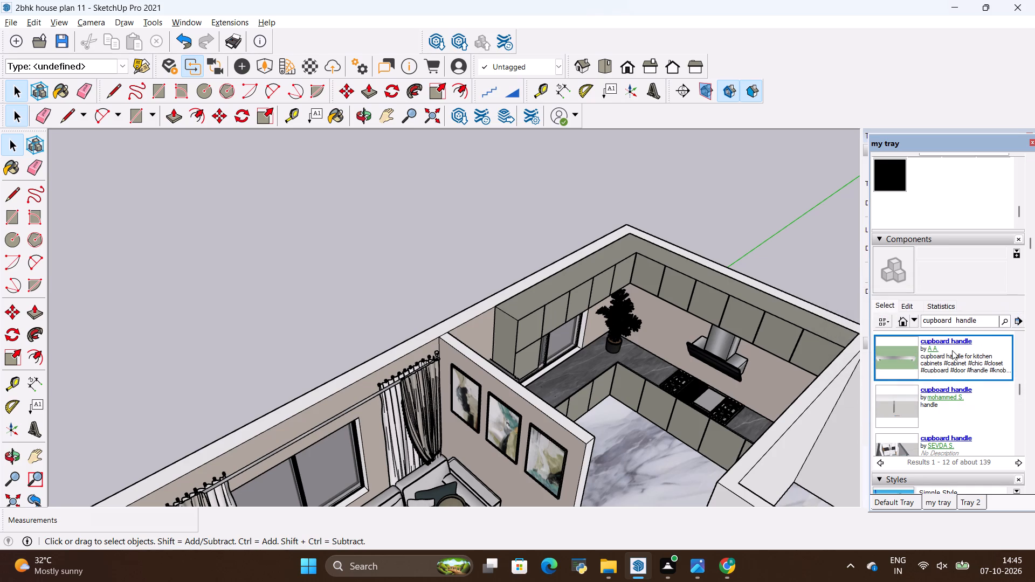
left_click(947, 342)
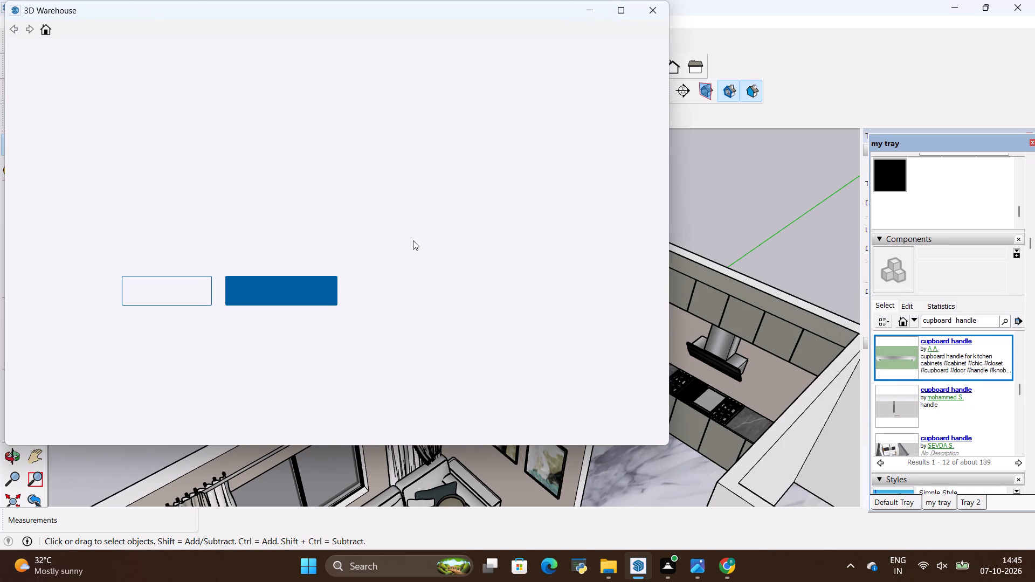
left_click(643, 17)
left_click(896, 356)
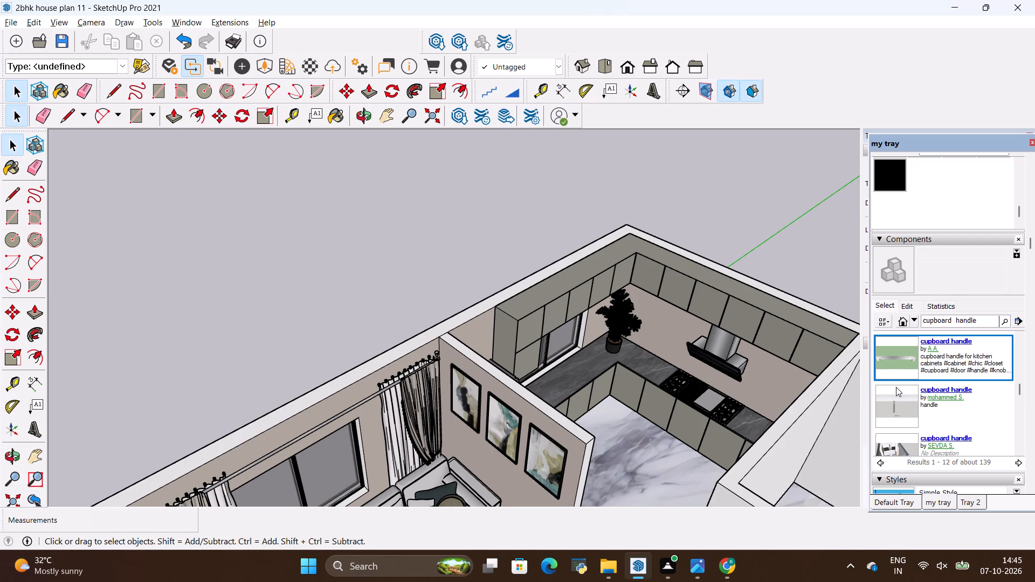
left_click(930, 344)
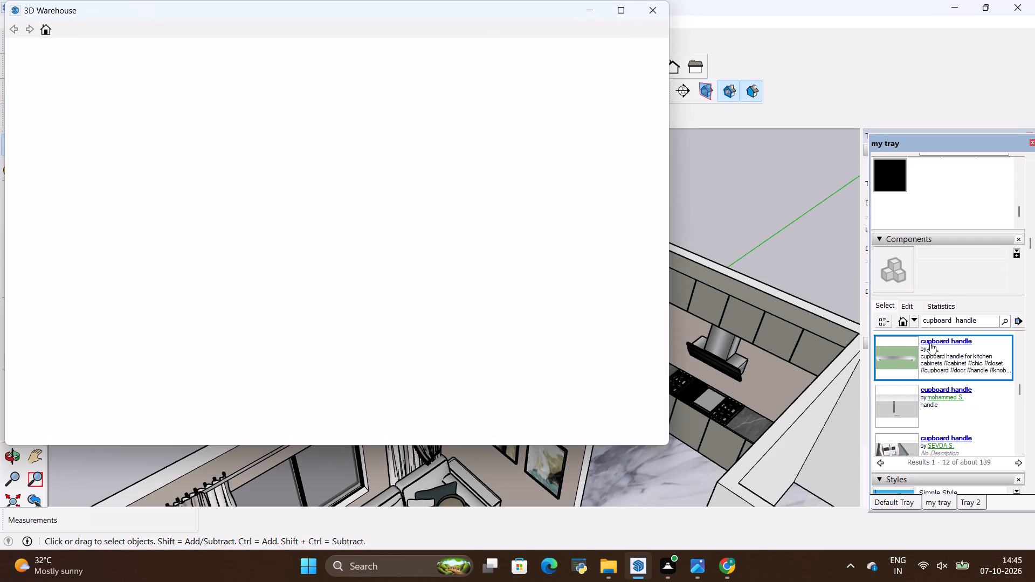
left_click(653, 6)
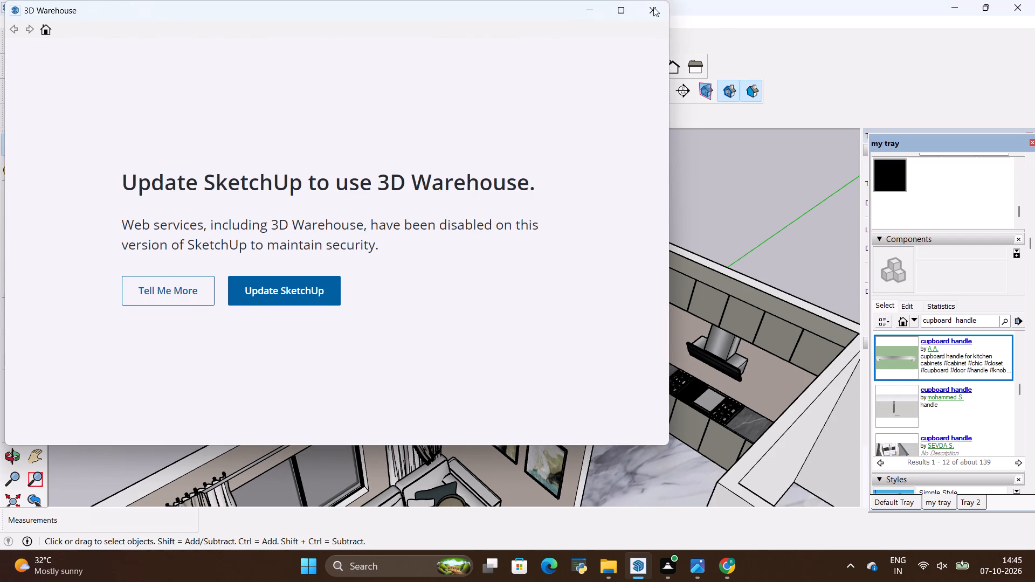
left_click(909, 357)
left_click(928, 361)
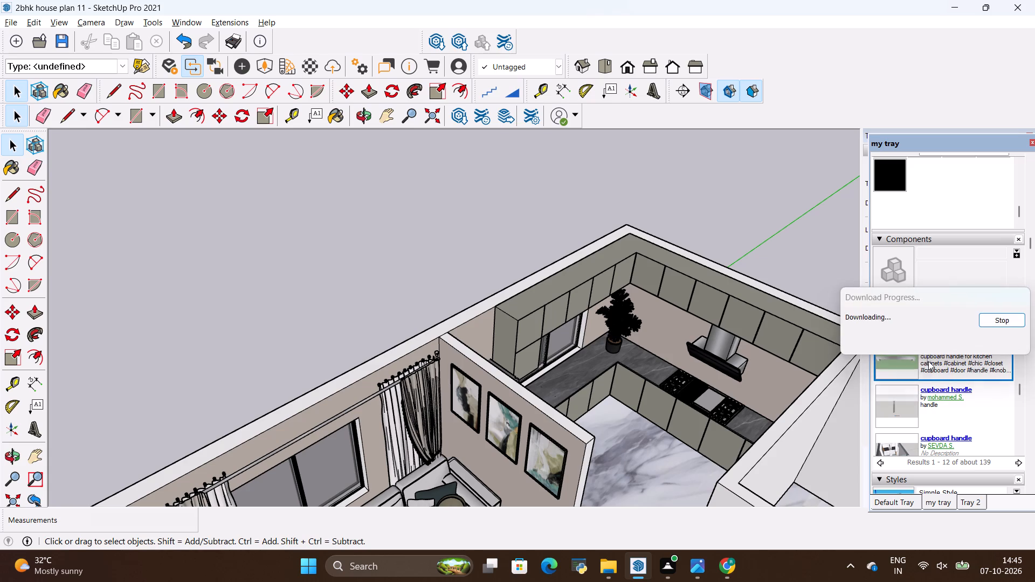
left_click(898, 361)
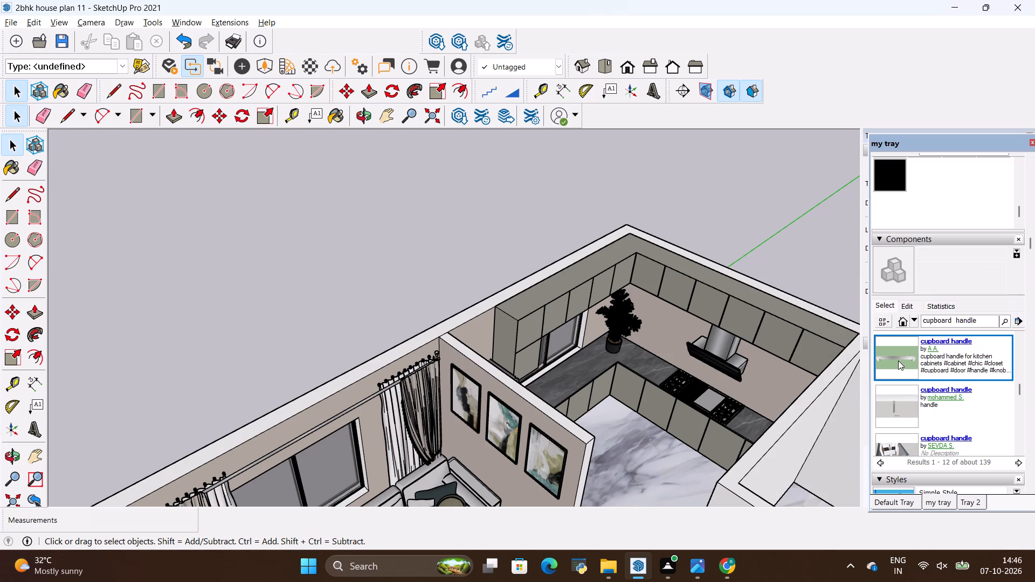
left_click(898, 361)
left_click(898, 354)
Compare the model's kitchen cabinets with the cabinet handles shown in the L-shaped kitchen reference image in Photos.
scroll(392, 276, "down", 13)
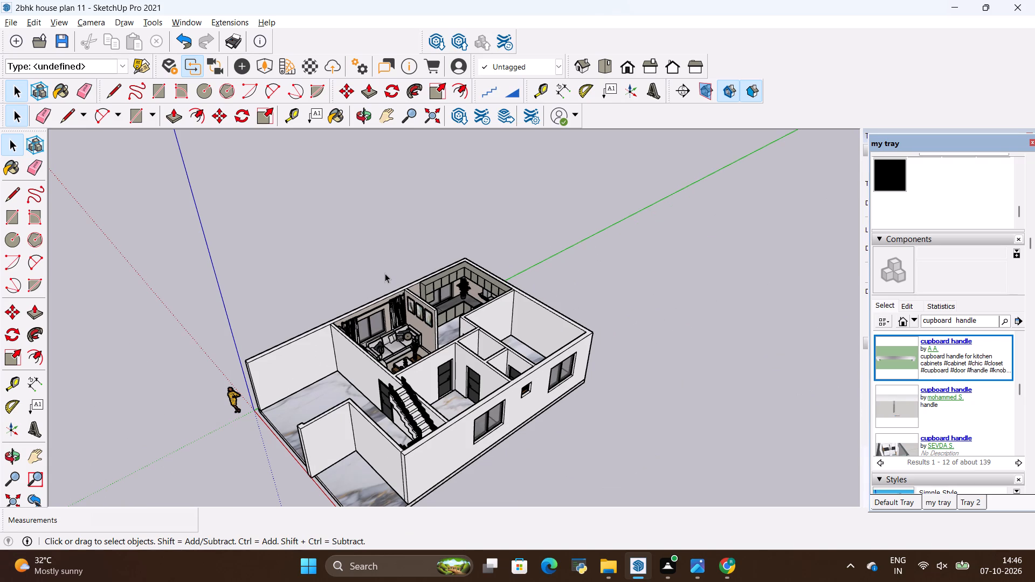
scroll(385, 273, "down", 3)
key("alt+Tab")
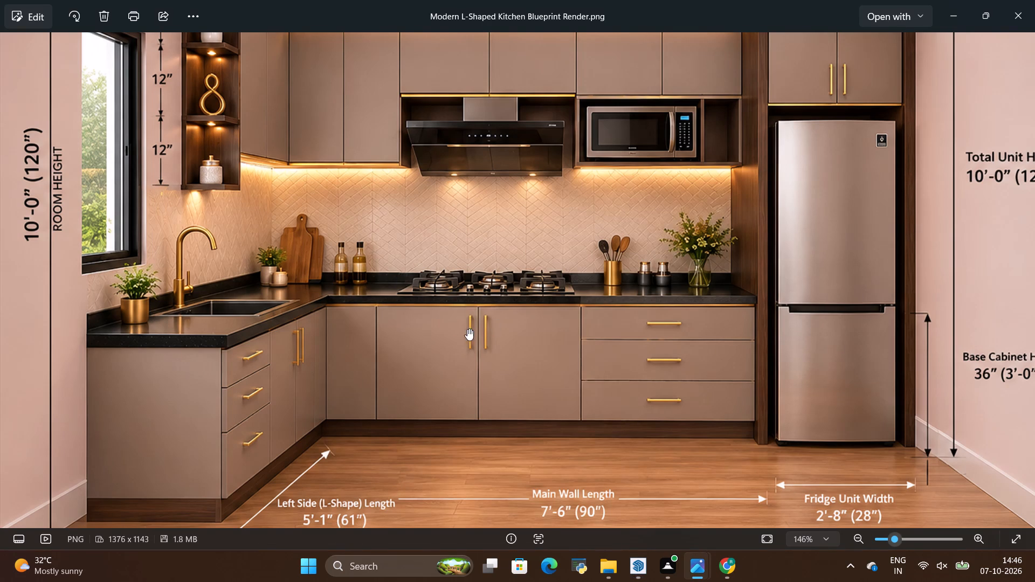
key("alt+Tab")
scroll(457, 329, "down", 4)
scroll(449, 306, "up", 8)
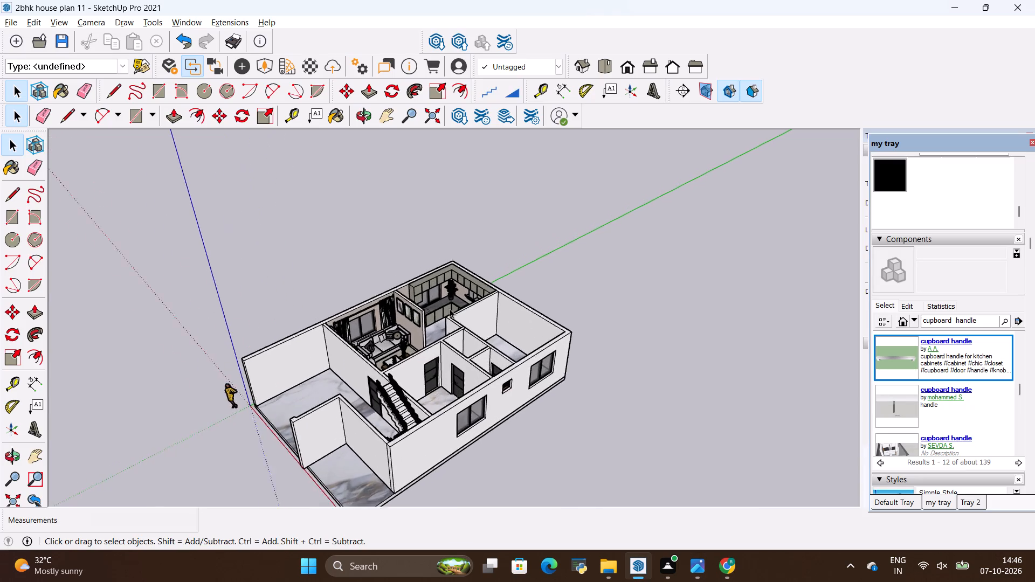
scroll(450, 309, "up", 19)
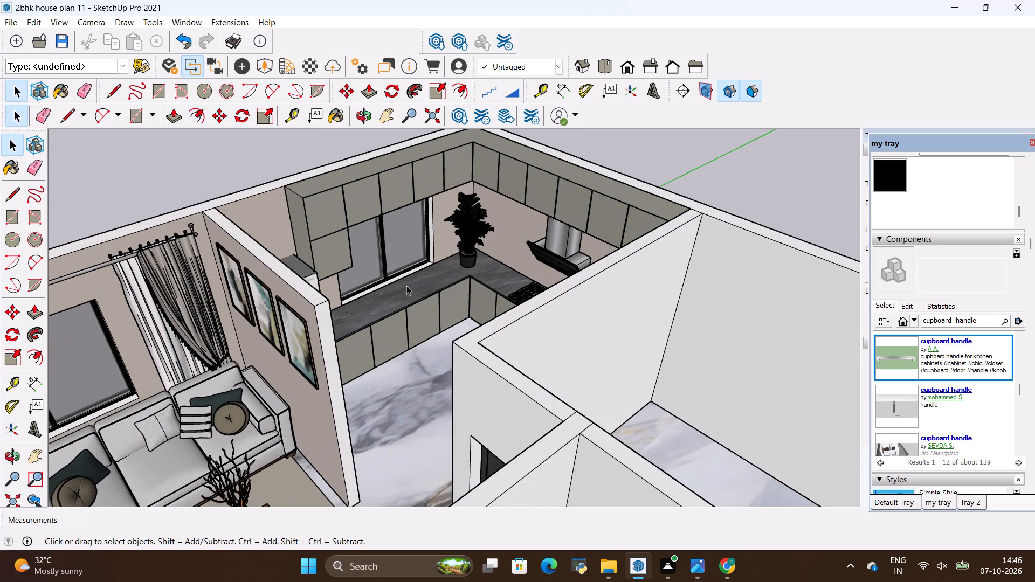
middle_click_drag(399, 289, 425, 326)
key("alt+Tab")
key("alt+Tab")
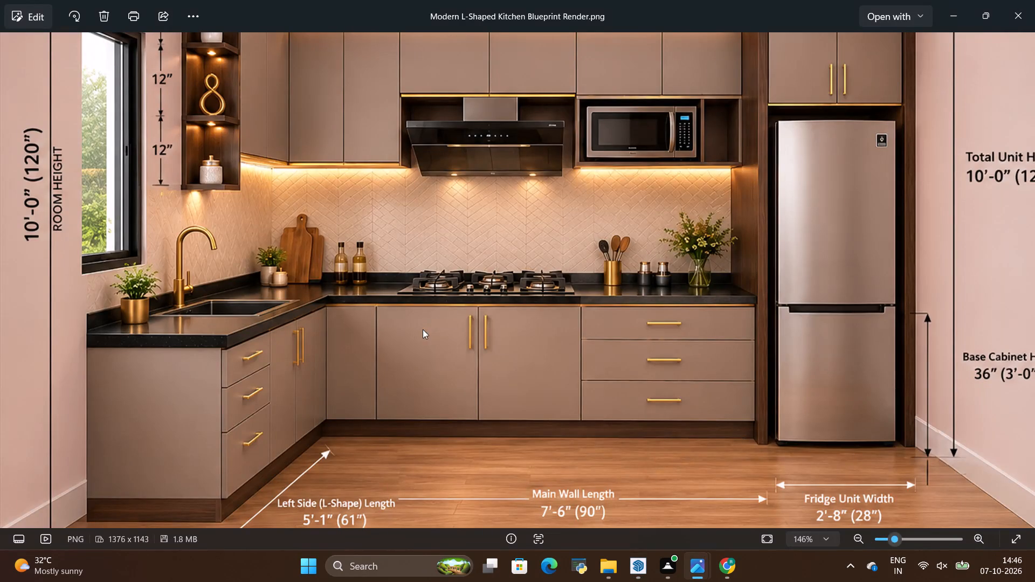
scroll(423, 329, "down", 12)
scroll(425, 320, "up", 1)
scroll(425, 320, "down", 4)
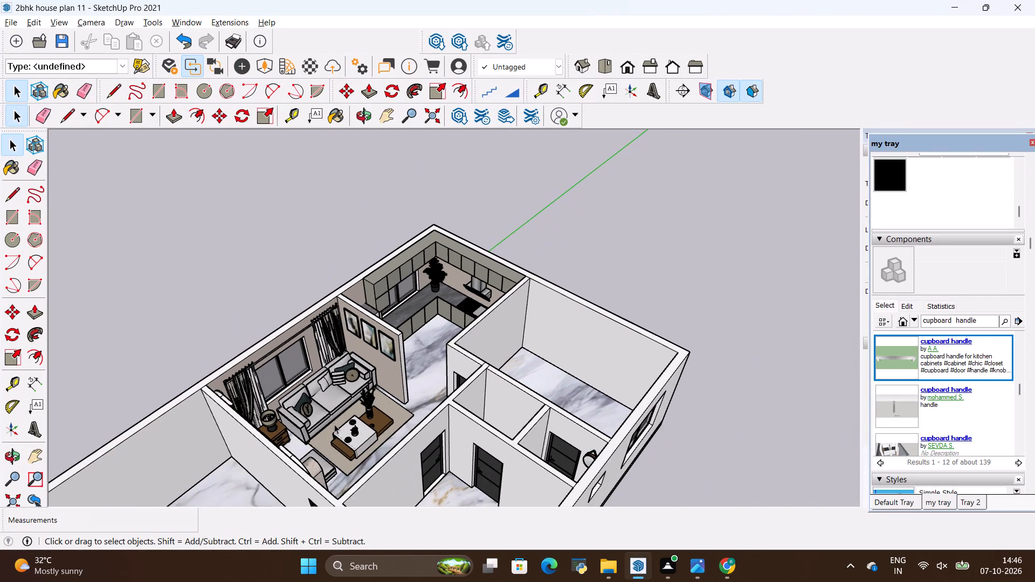
scroll(334, 424, "down", 1)
middle_click_drag(334, 424, 398, 351)
key("alt+Tab")
scroll(392, 355, "down", 2)
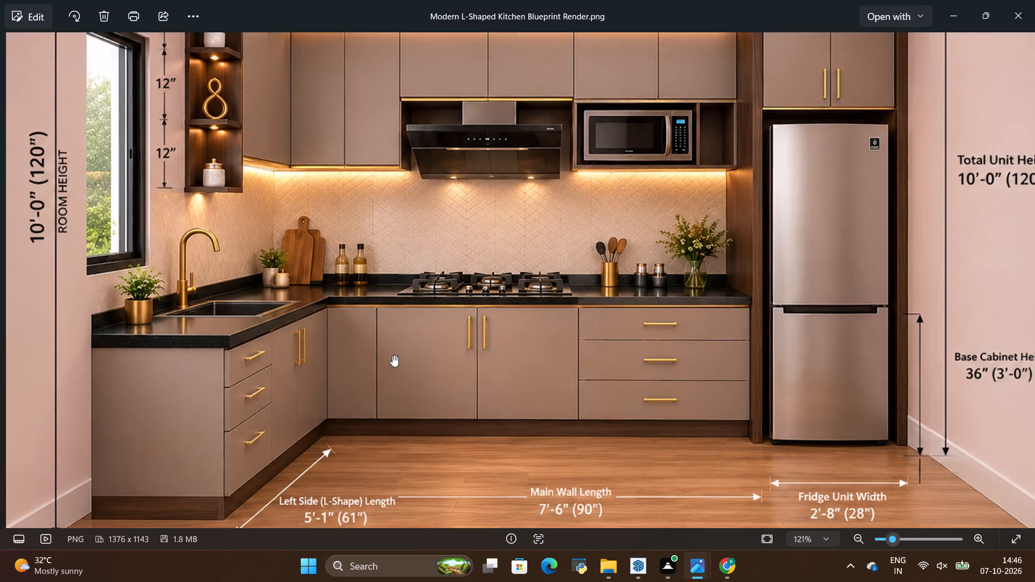
scroll(392, 355, "down", 2)
key("alt+Tab")
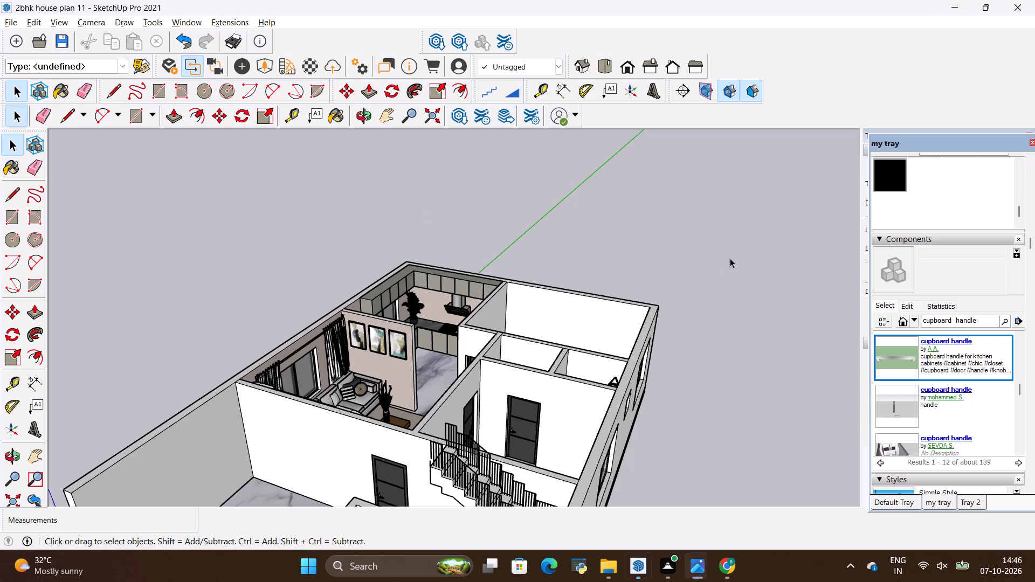
Examine the whole house model from several sides, including the kitchen and its neighbouring rooms.
scroll(503, 344, "up", 2)
scroll(478, 349, "down", 5)
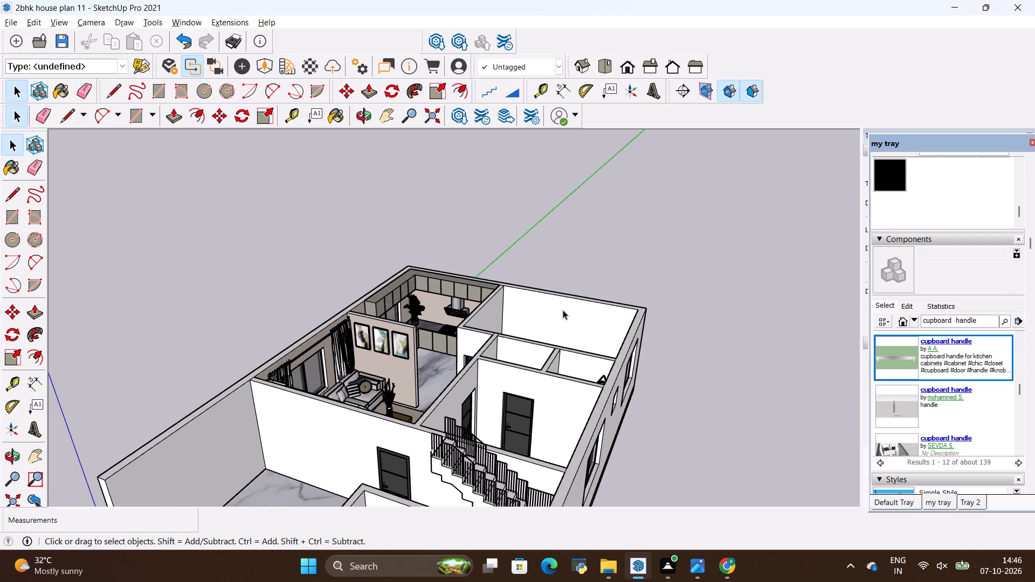
scroll(563, 309, "down", 5)
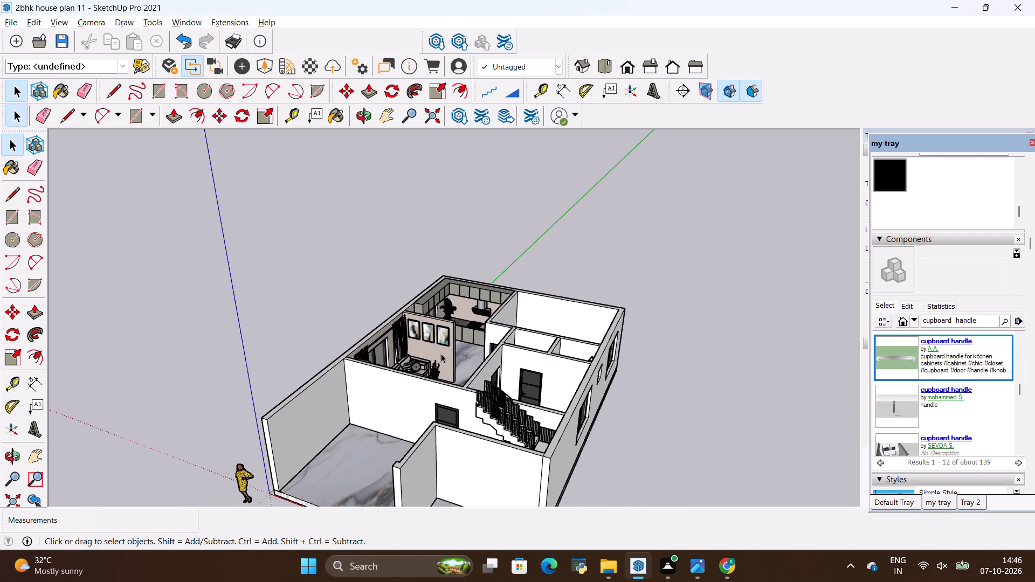
middle_click_drag(359, 366, 465, 412)
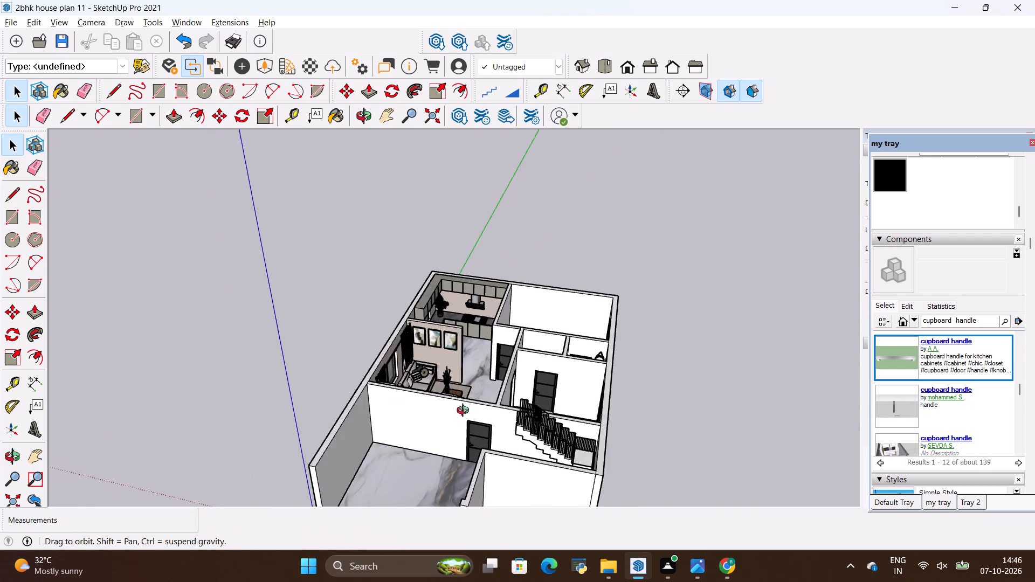
middle_click_drag(465, 412, 637, 404)
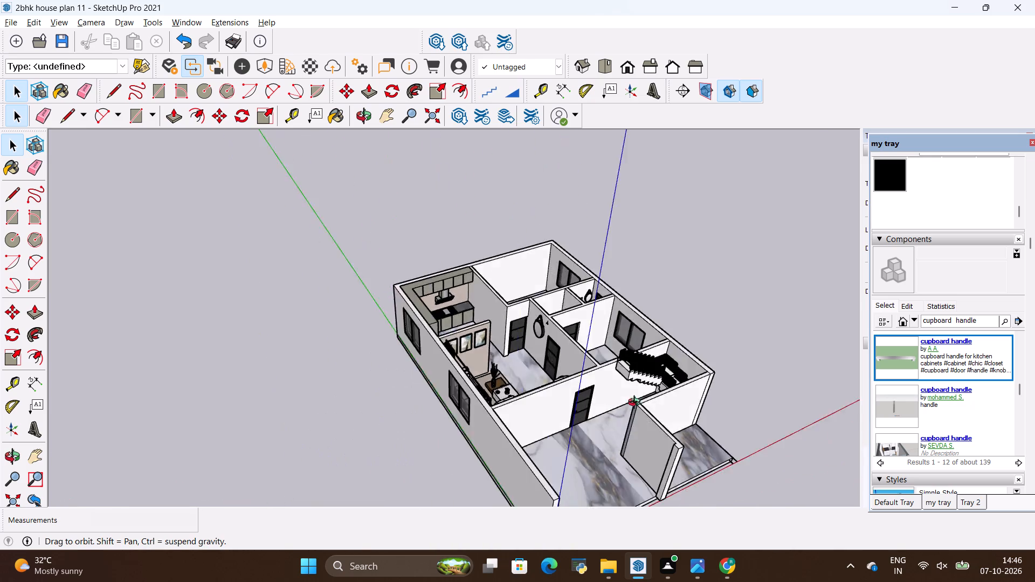
middle_click_drag(637, 404, 667, 399)
middle_click_drag(404, 358, 606, 460)
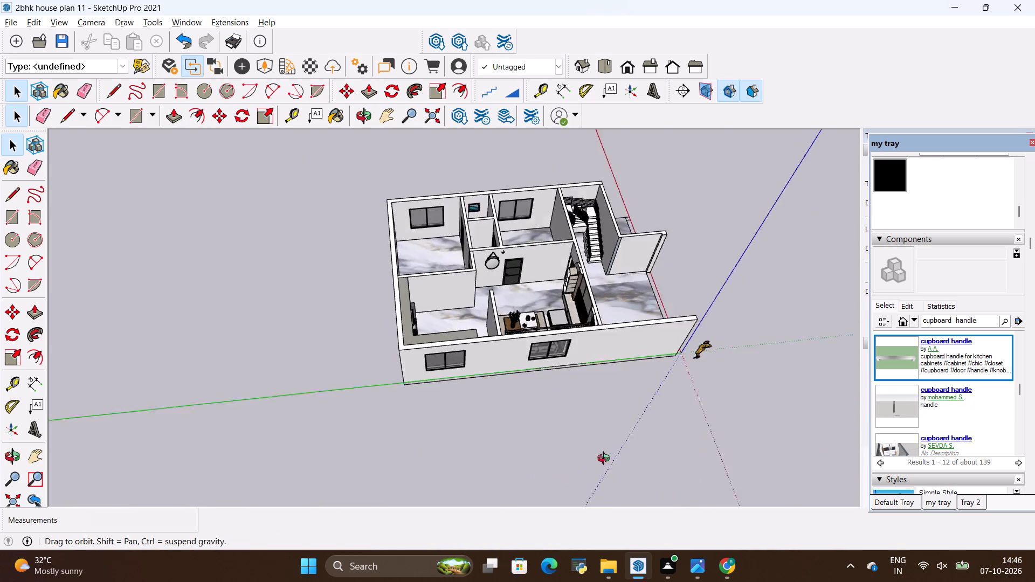
middle_click_drag(606, 460, 428, 428)
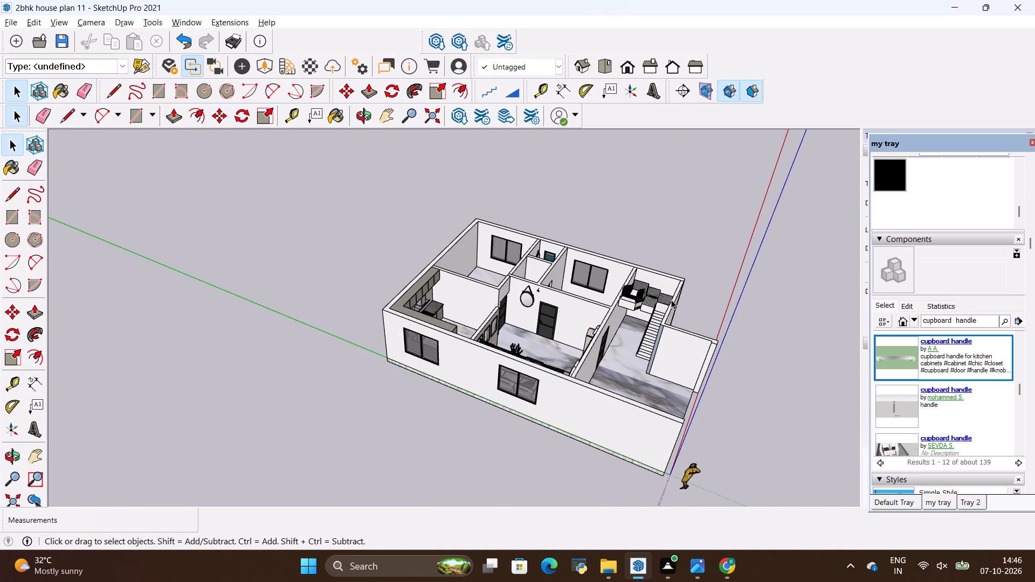
scroll(662, 300, "down", 4)
scroll(705, 352, "up", 1)
middle_click_drag(705, 352, 429, 327)
scroll(684, 305, "up", 4)
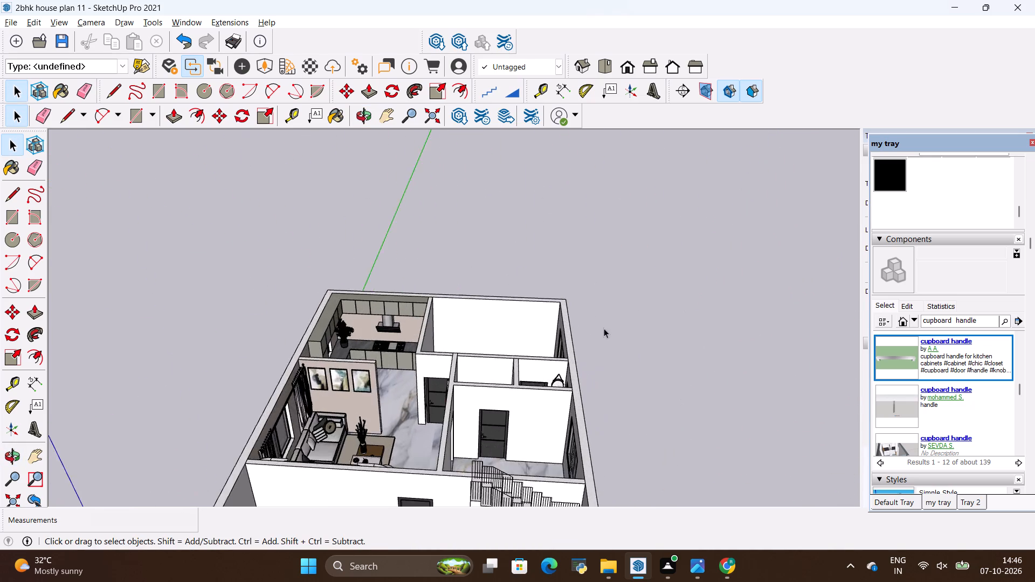
scroll(604, 328, "up", 9)
scroll(445, 302, "down", 6)
scroll(425, 318, "up", 1)
middle_click_drag(425, 318, 485, 367)
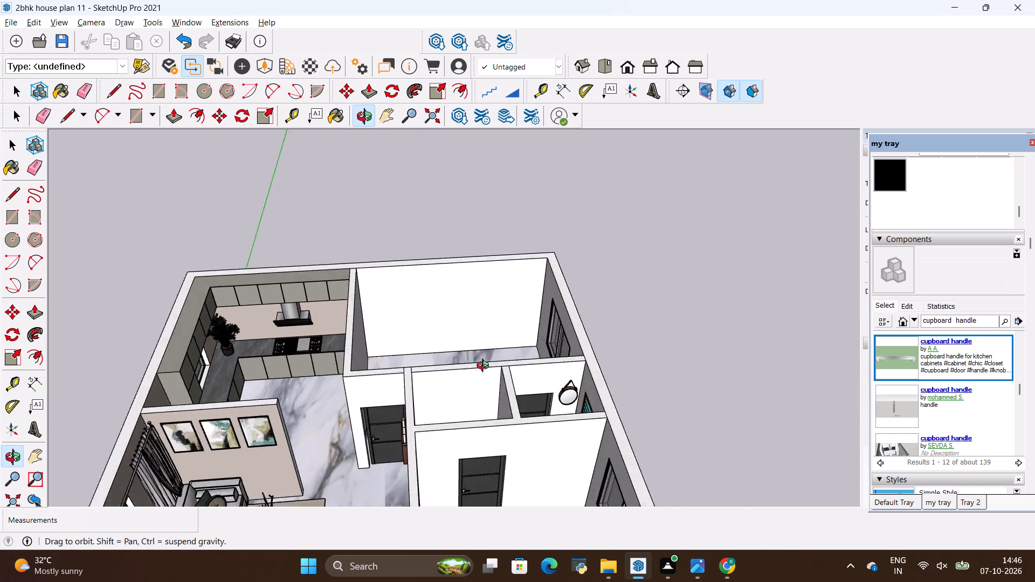
middle_click_drag(485, 367, 538, 397)
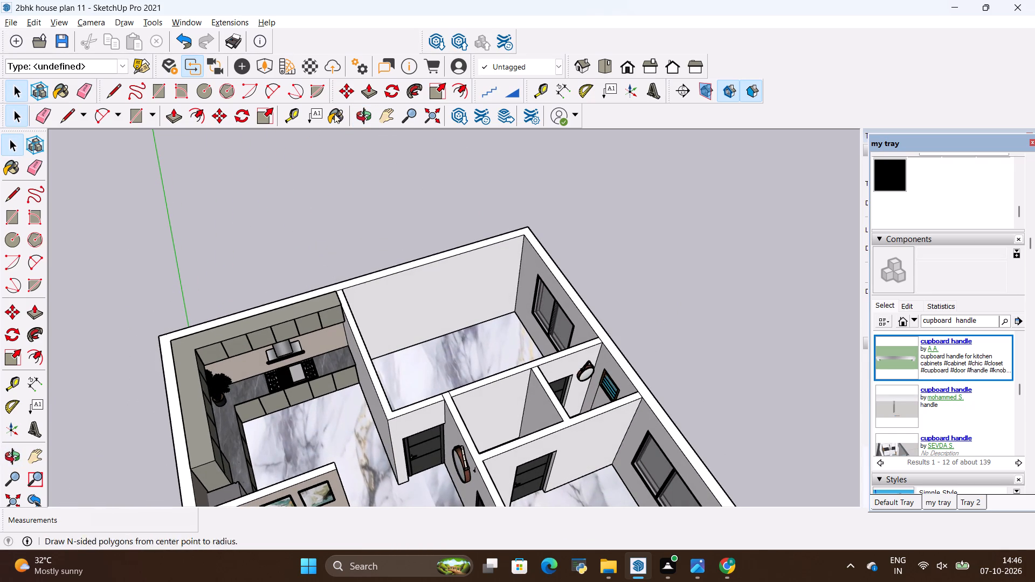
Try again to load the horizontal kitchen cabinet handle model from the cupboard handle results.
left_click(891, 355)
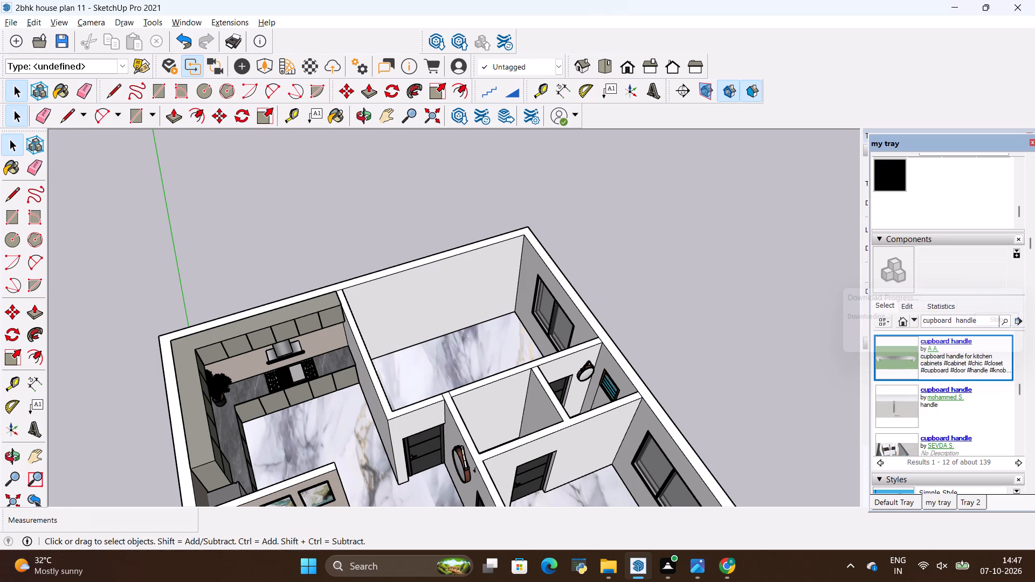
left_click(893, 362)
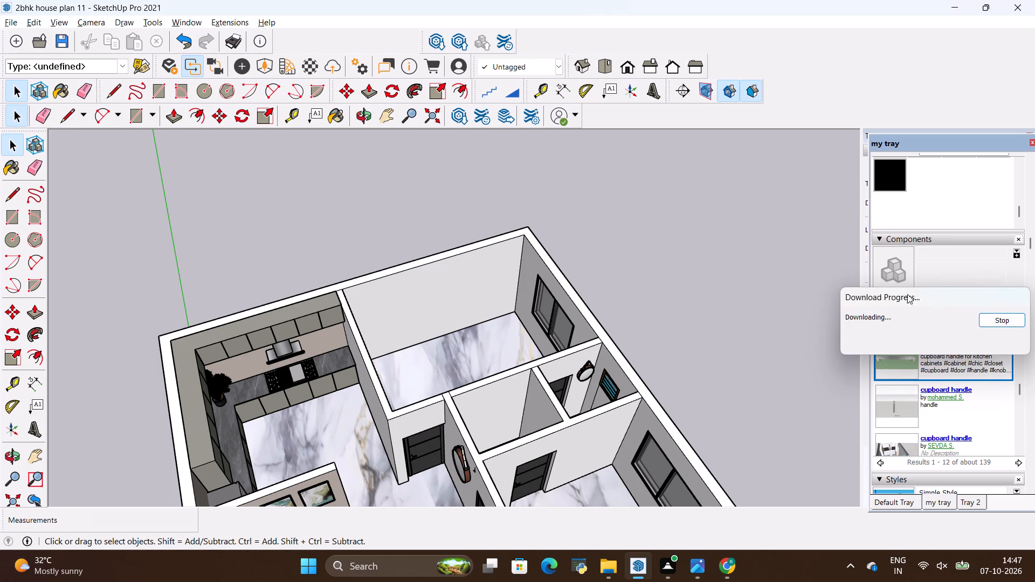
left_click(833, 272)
Look through the in-model materials for a finish suited to the bedroom walls.
scroll(959, 269, "up", 3)
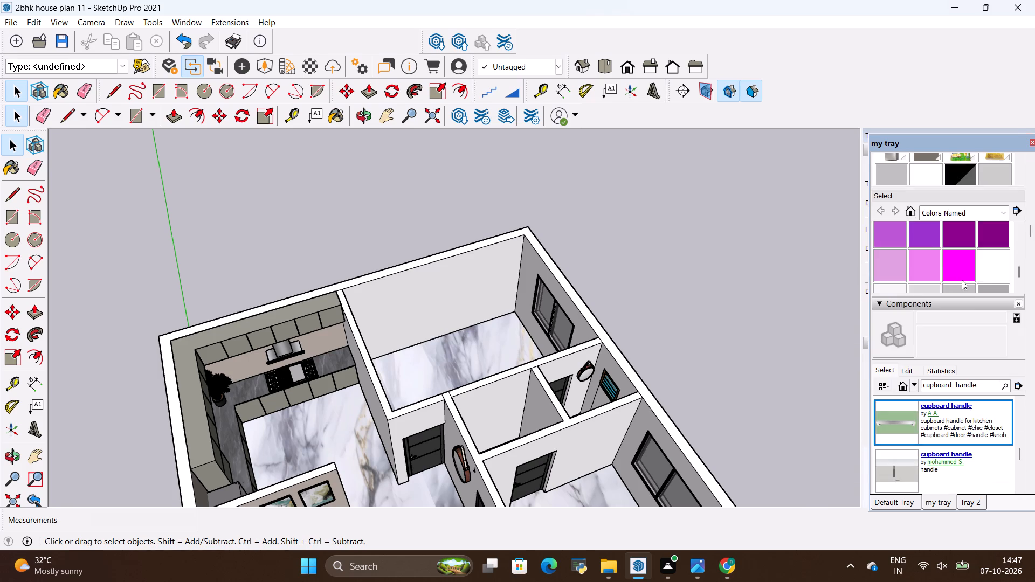
scroll(962, 276, "up", 3)
scroll(962, 227, "up", 3)
scroll(1029, 184, "up", 4)
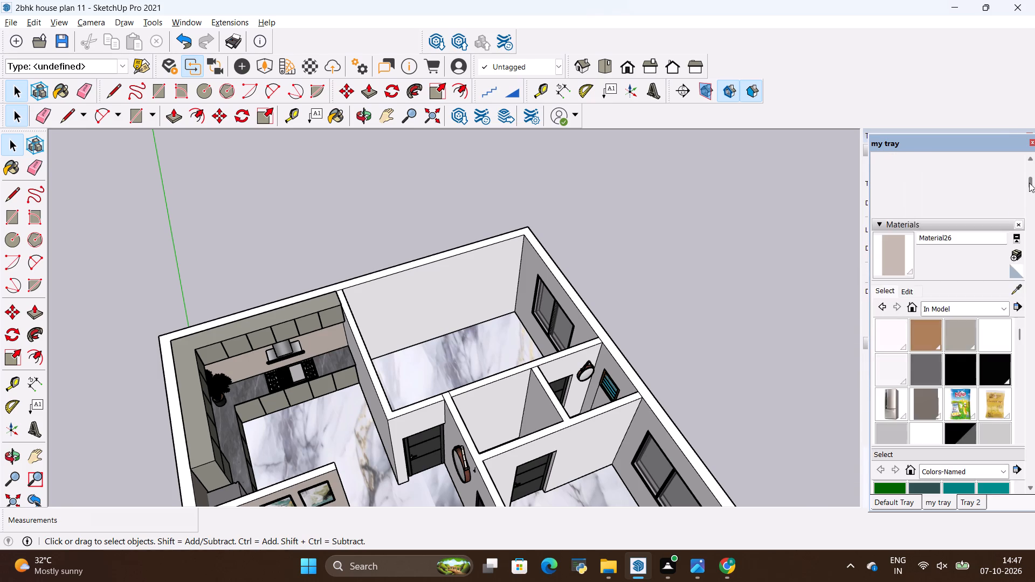
scroll(1029, 183, "up", 2)
scroll(1034, 234, "down", 3)
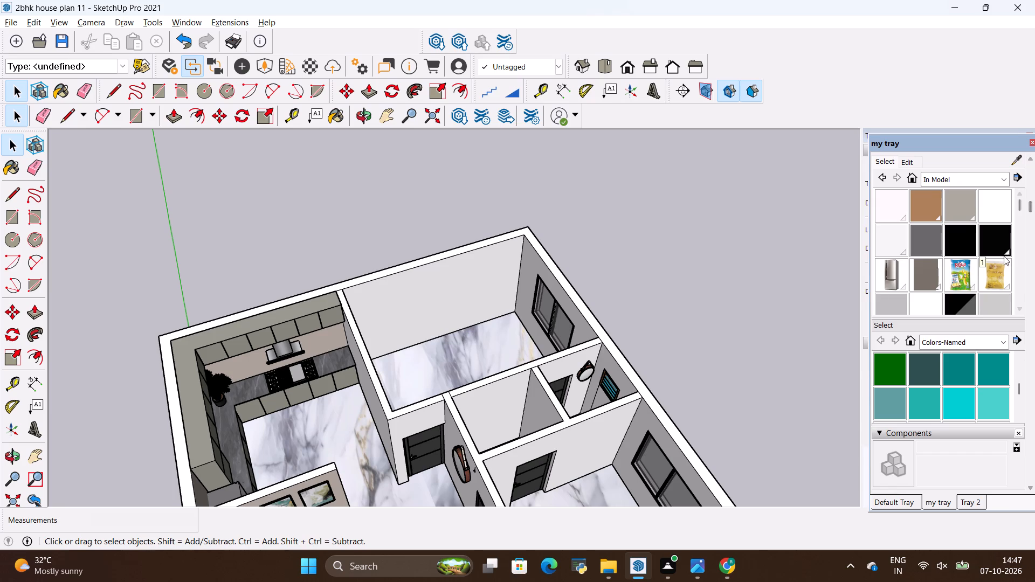
scroll(1003, 258, "up", 2)
scroll(948, 382, "down", 1)
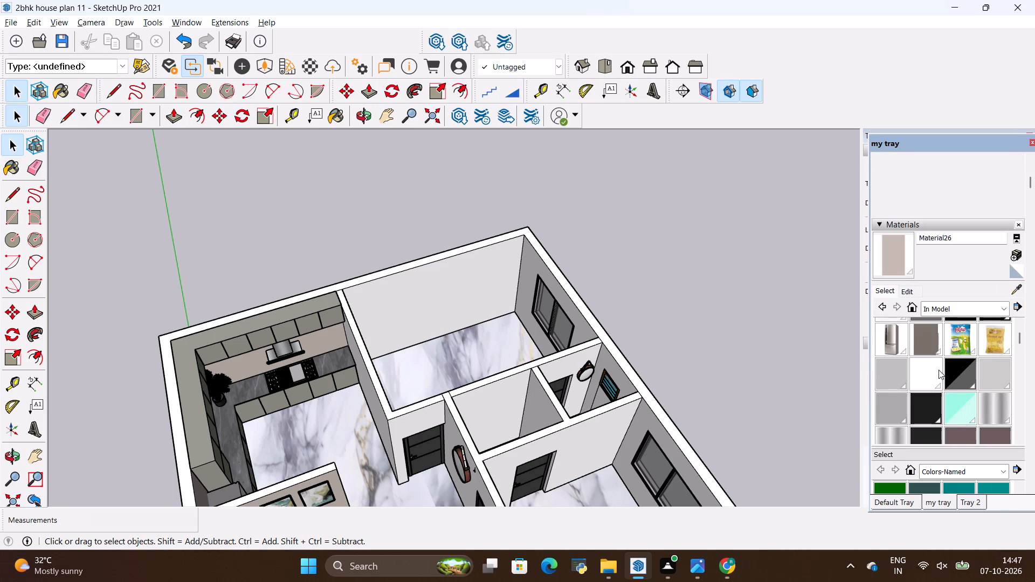
scroll(937, 370, "up", 1)
scroll(919, 362, "down", 2)
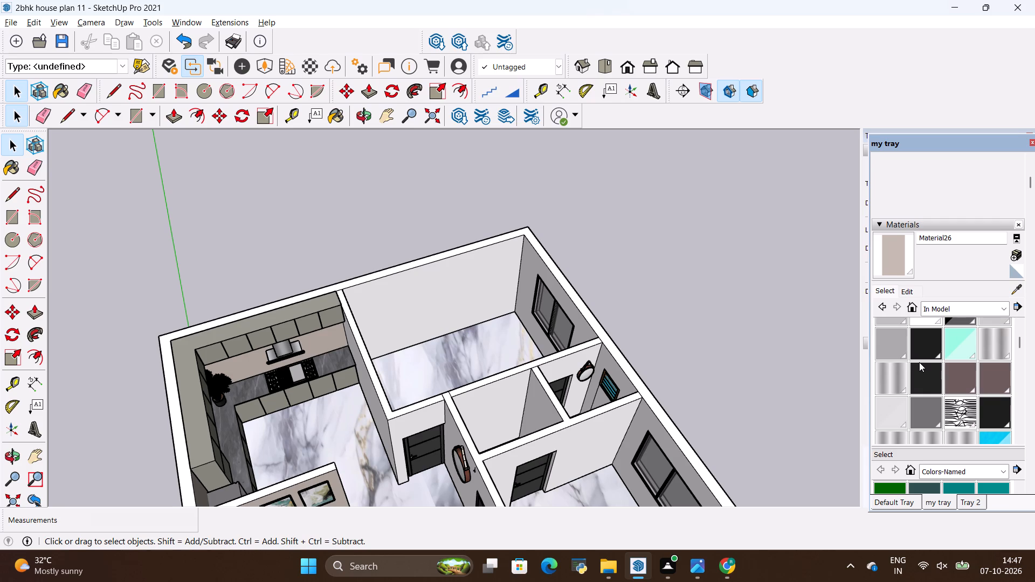
scroll(919, 362, "down", 2)
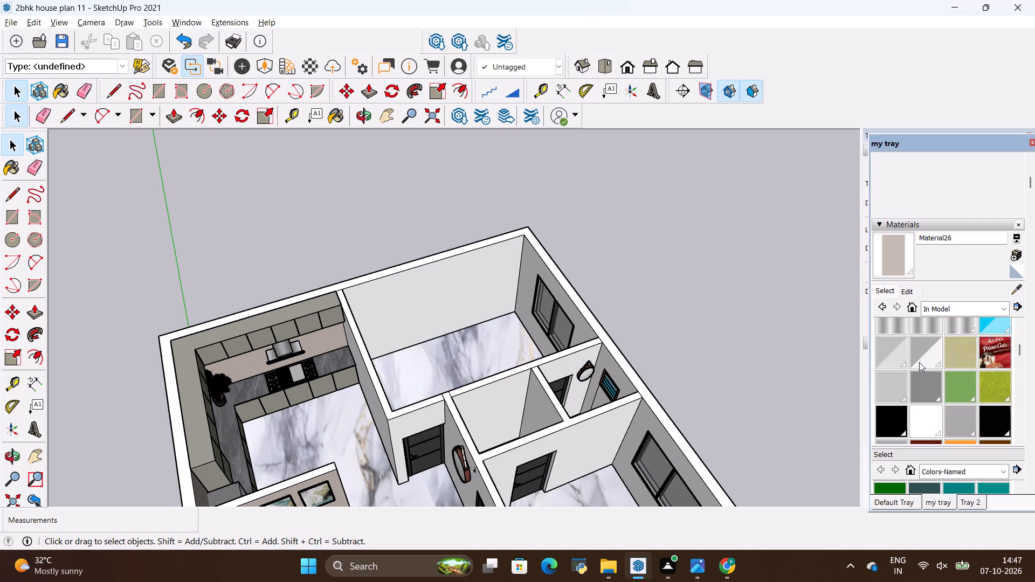
scroll(919, 362, "down", 5)
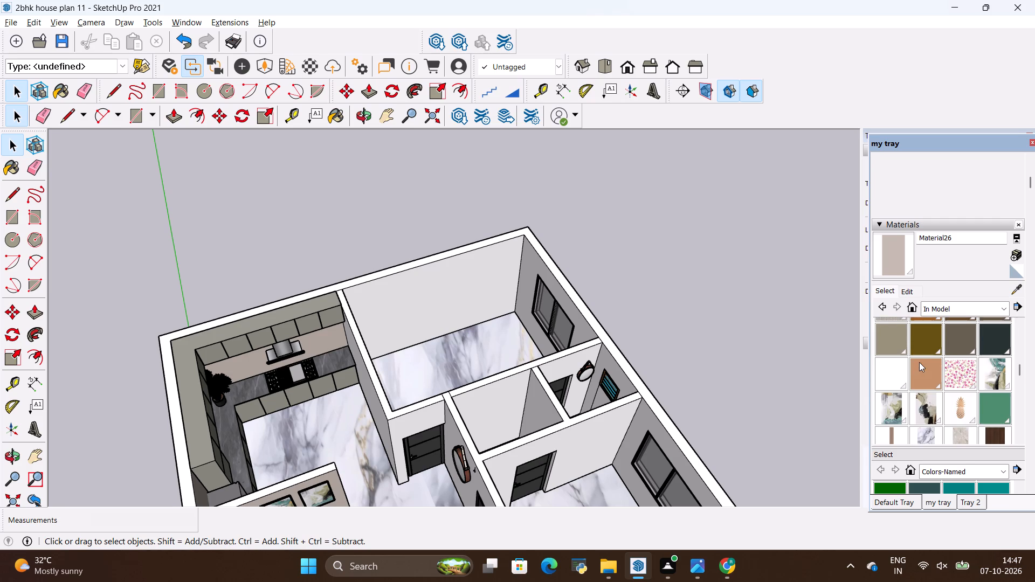
scroll(919, 362, "down", 5)
scroll(919, 362, "up", 6)
scroll(919, 362, "down", 1)
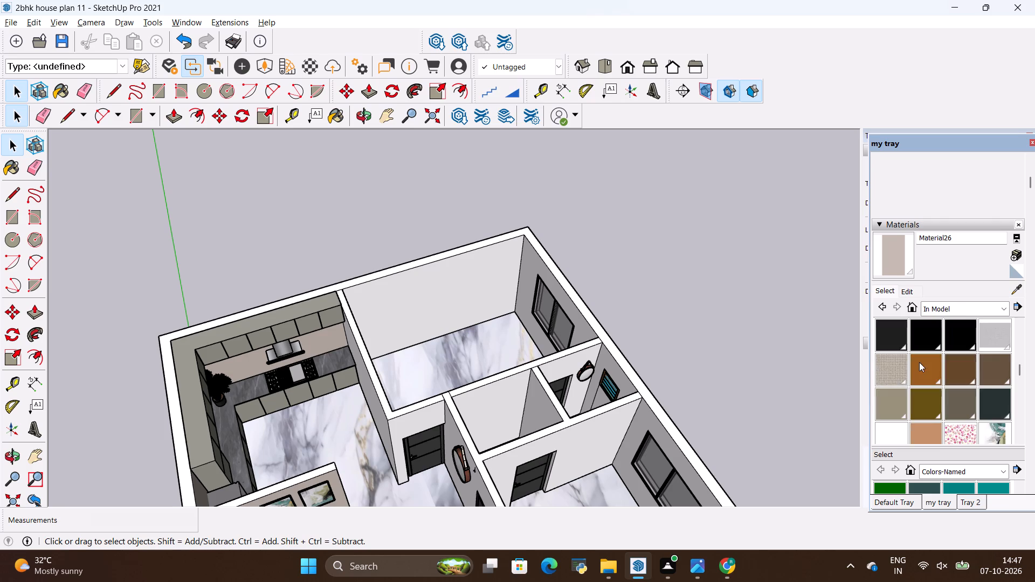
scroll(919, 362, "down", 4)
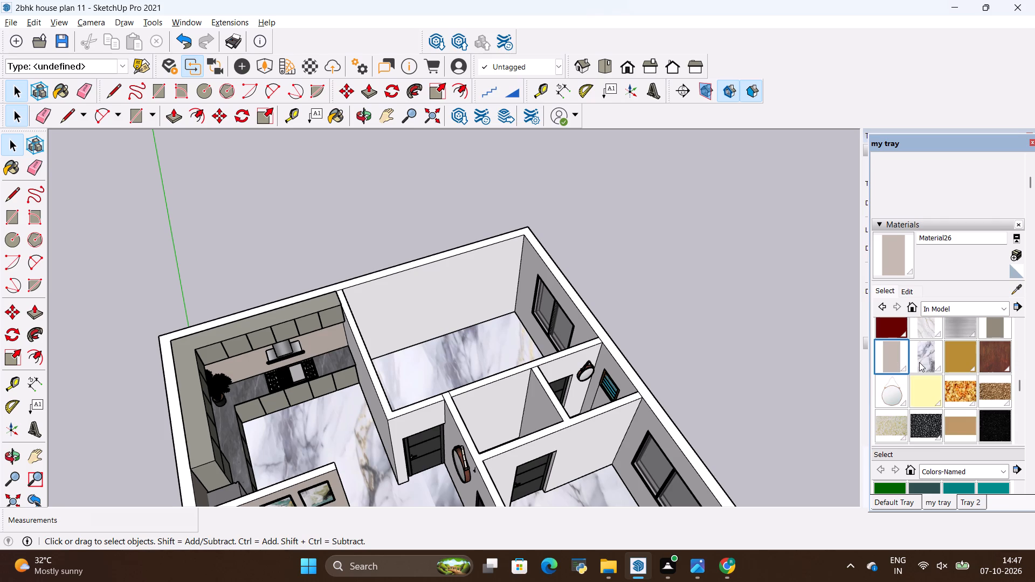
scroll(919, 362, "down", 1)
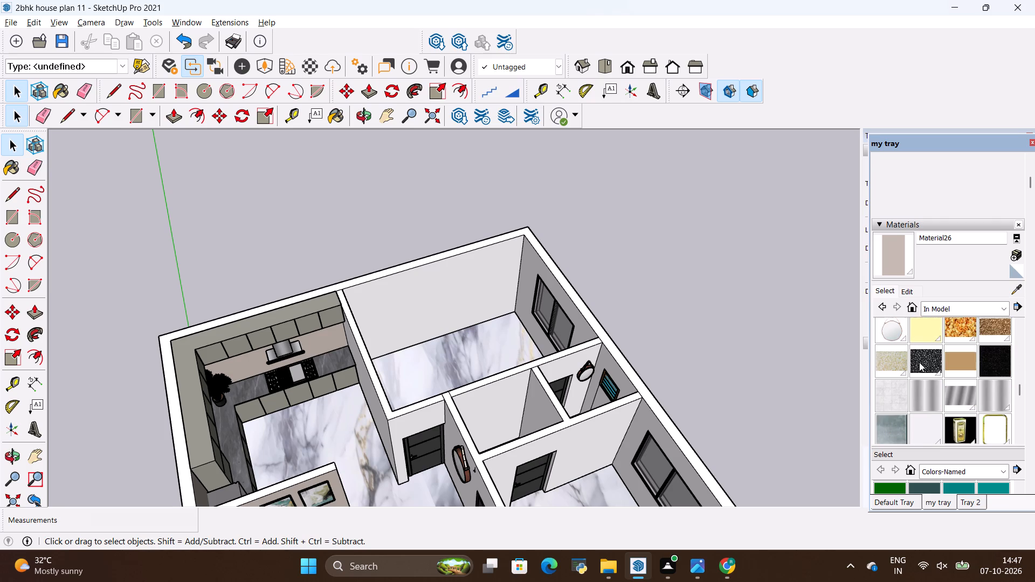
scroll(919, 362, "down", 3)
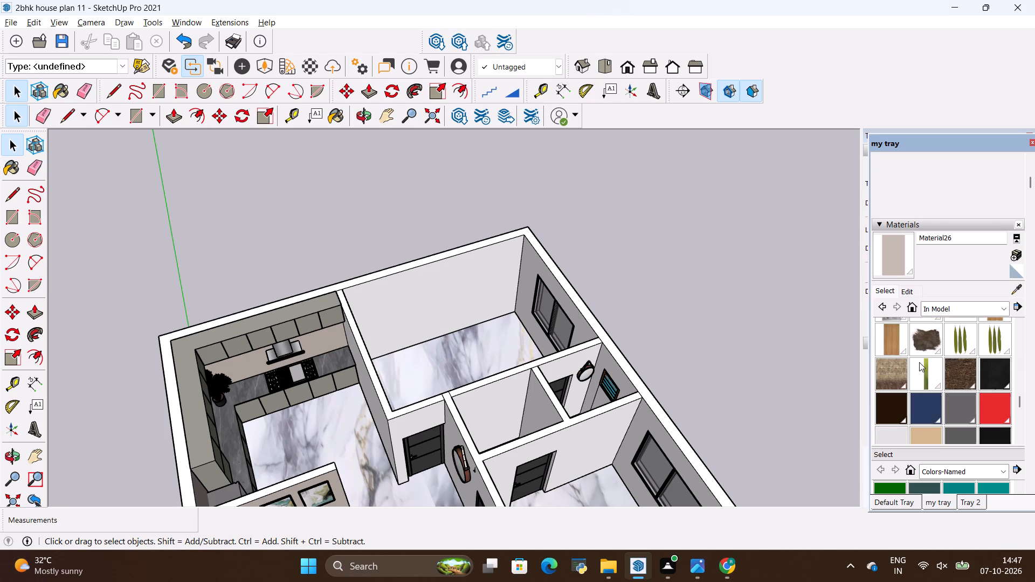
scroll(919, 362, "down", 4)
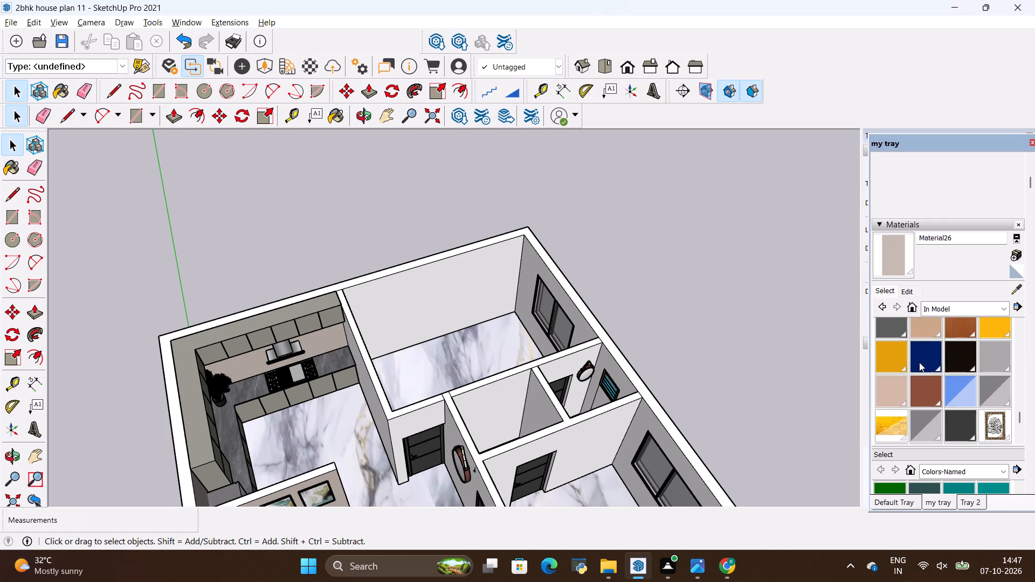
scroll(919, 362, "down", 4)
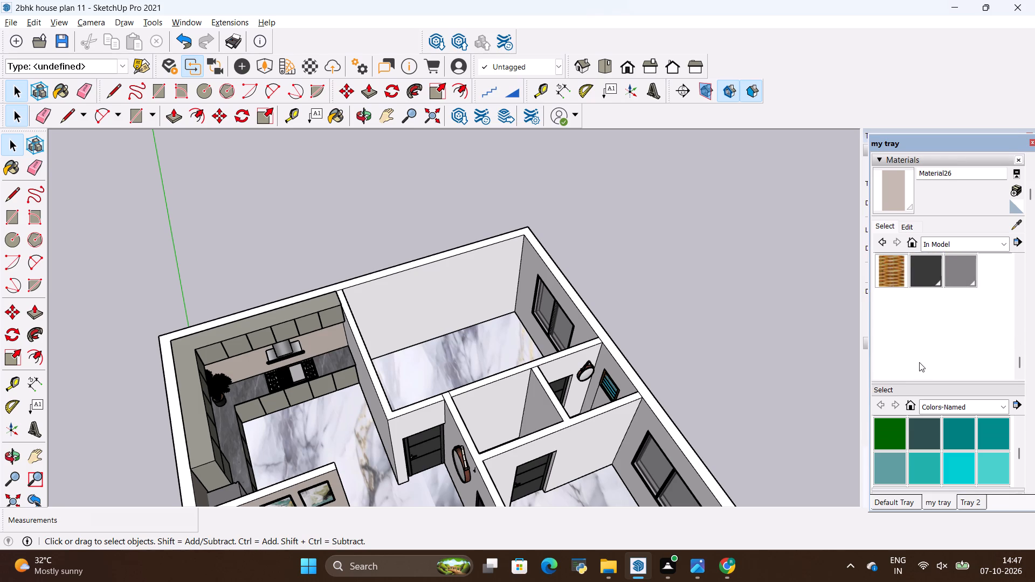
scroll(919, 362, "up", 20)
scroll(919, 362, "up", 13)
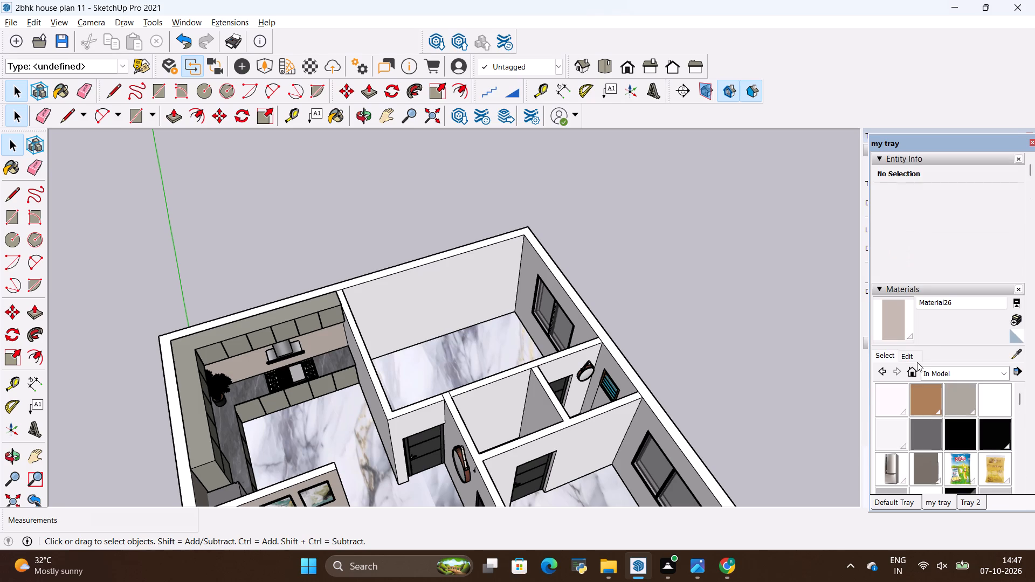
Create a new material using the plain beige texture image 633eb4499d468b2c37aed68b848ff5e6 from the all materials folder.
left_click(976, 376)
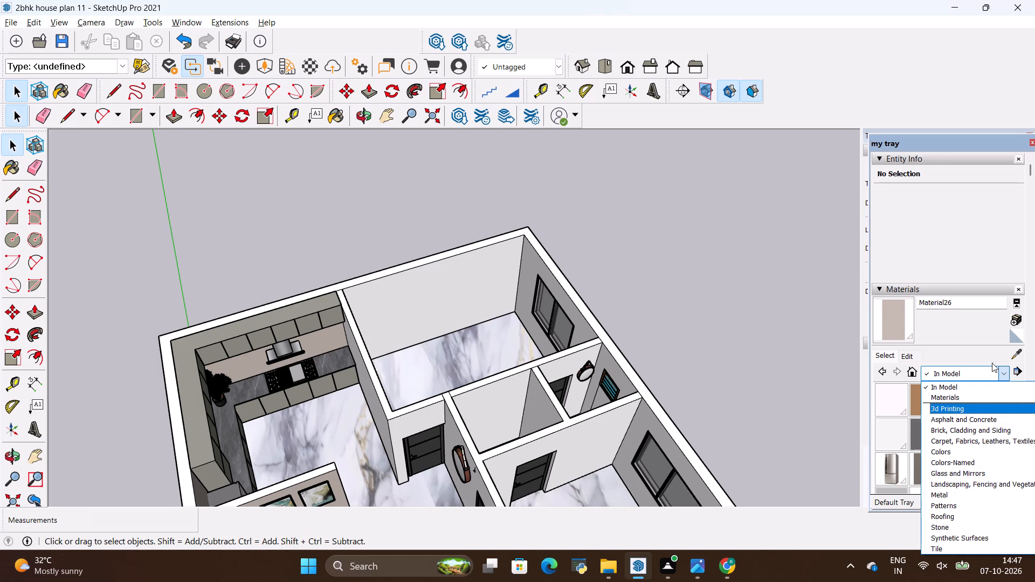
left_click(1014, 325)
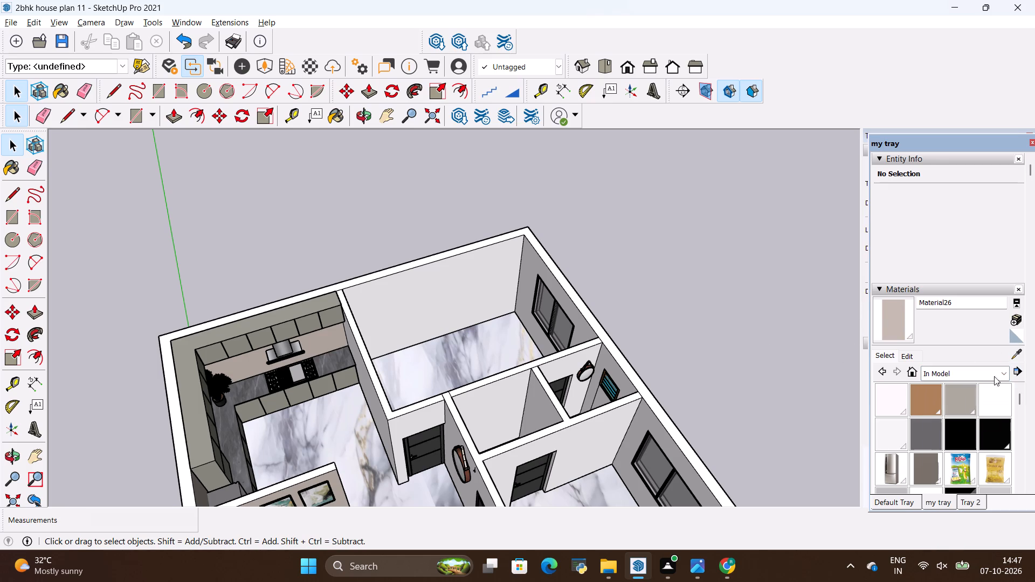
left_click(1018, 321)
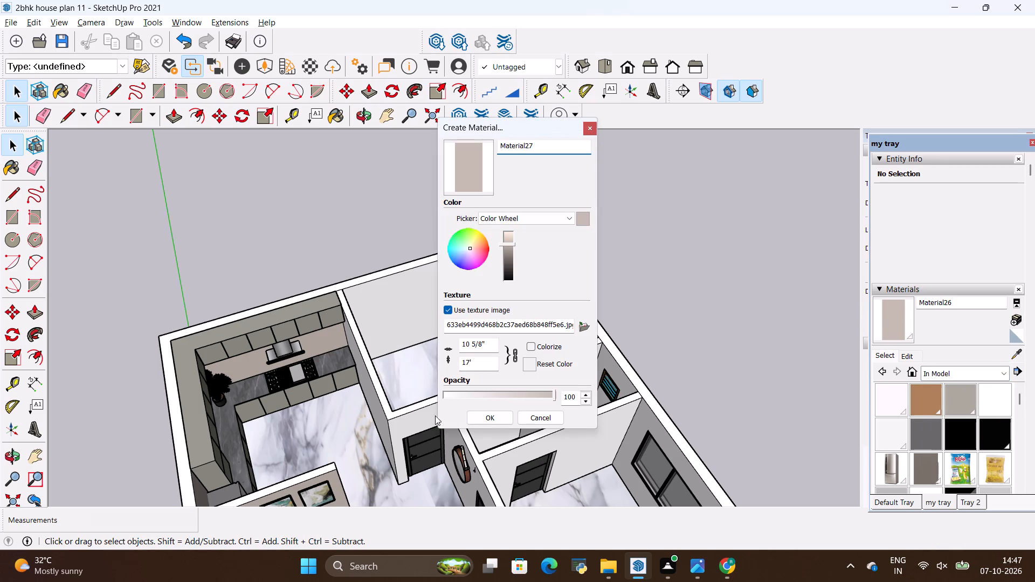
left_click(582, 328)
scroll(624, 267, "down", 3)
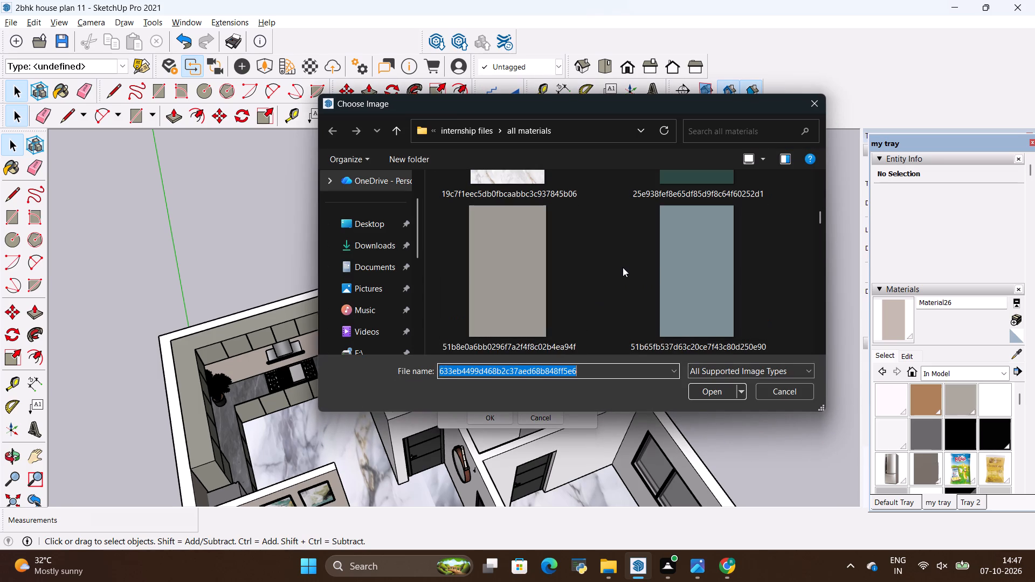
scroll(615, 267, "down", 5)
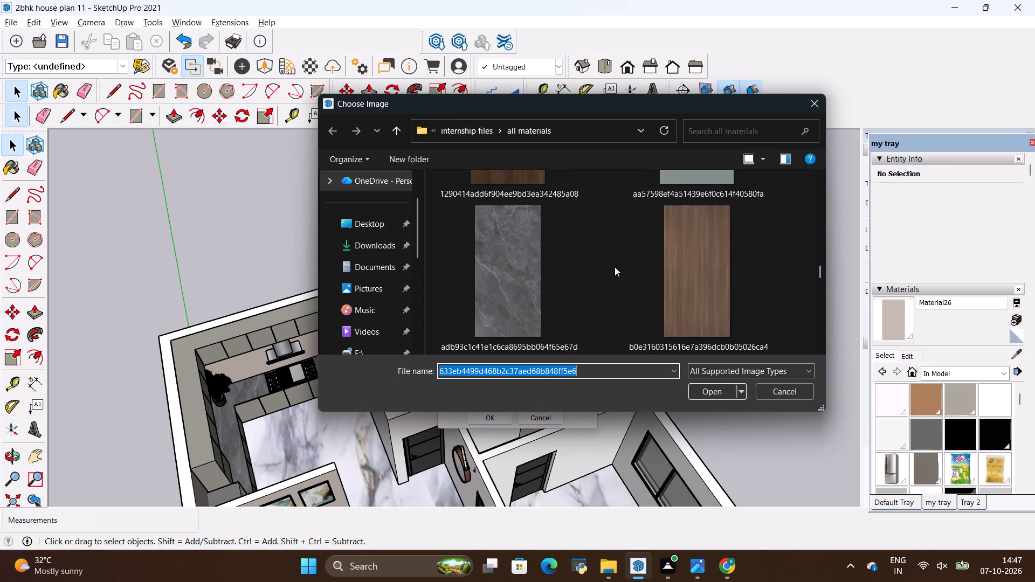
scroll(615, 267, "down", 3)
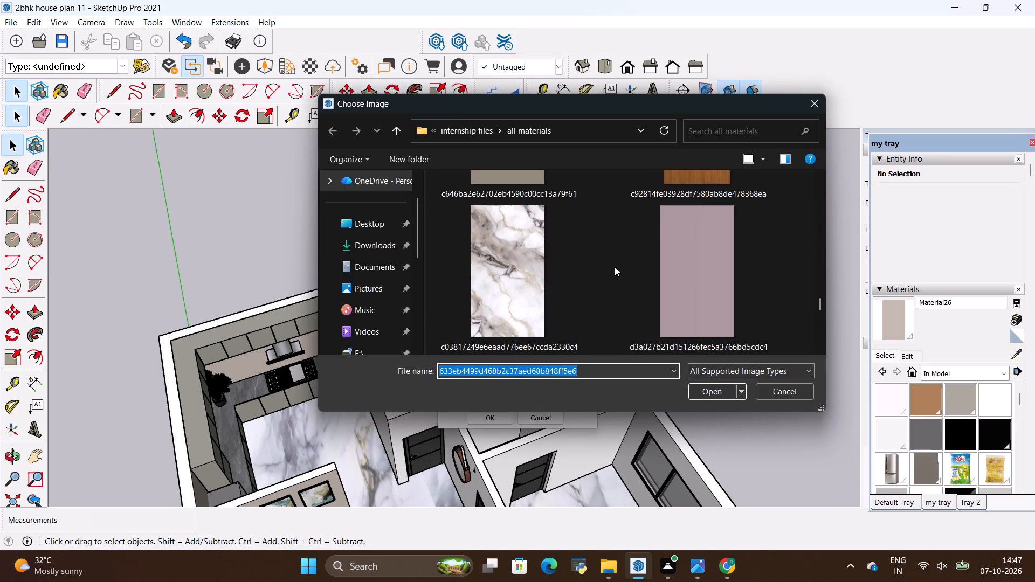
scroll(615, 267, "down", 3)
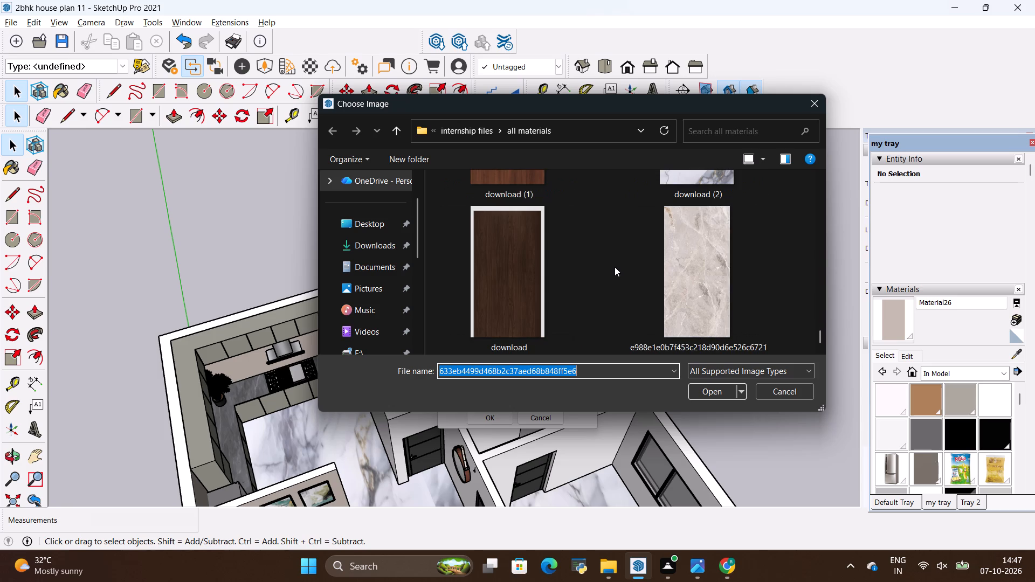
scroll(615, 267, "down", 4)
scroll(615, 267, "up", 2)
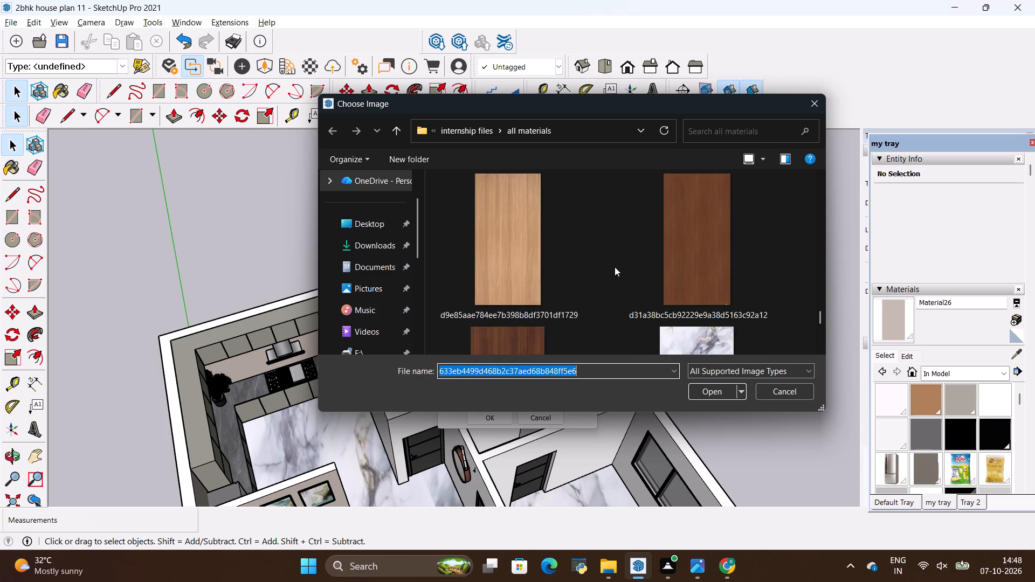
scroll(615, 267, "up", 4)
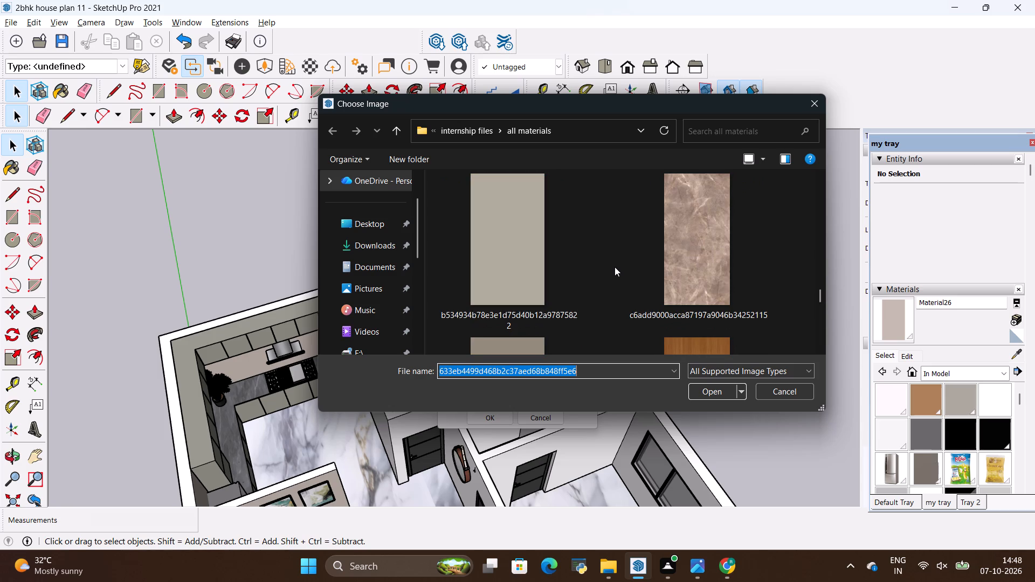
scroll(615, 267, "up", 1)
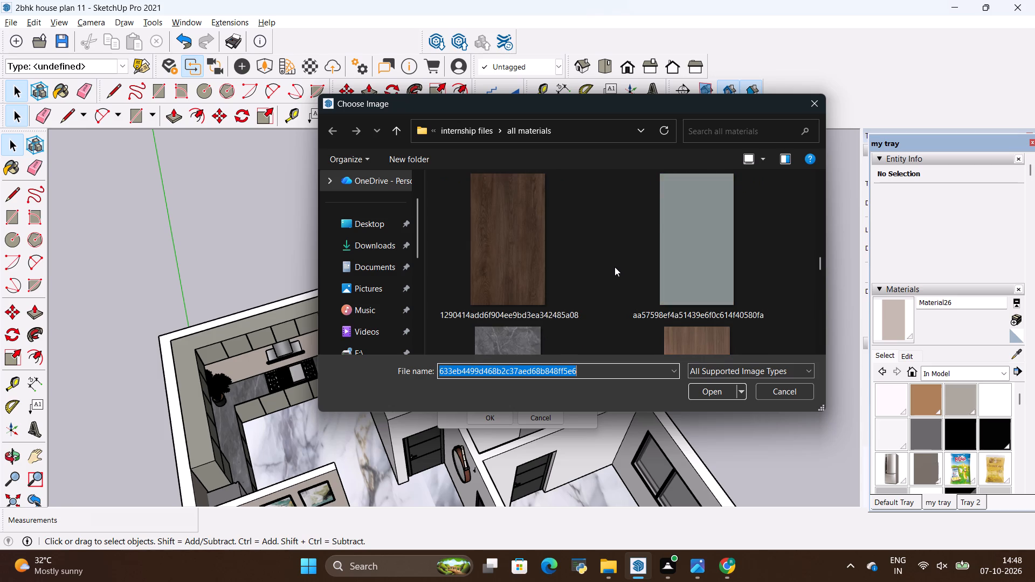
scroll(615, 267, "up", 1)
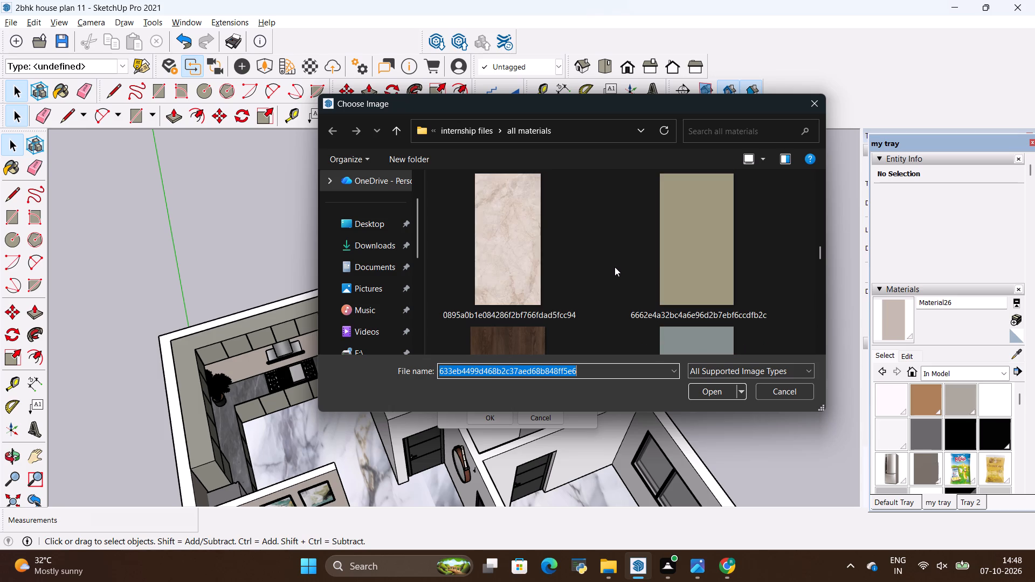
scroll(618, 266, "up", 1)
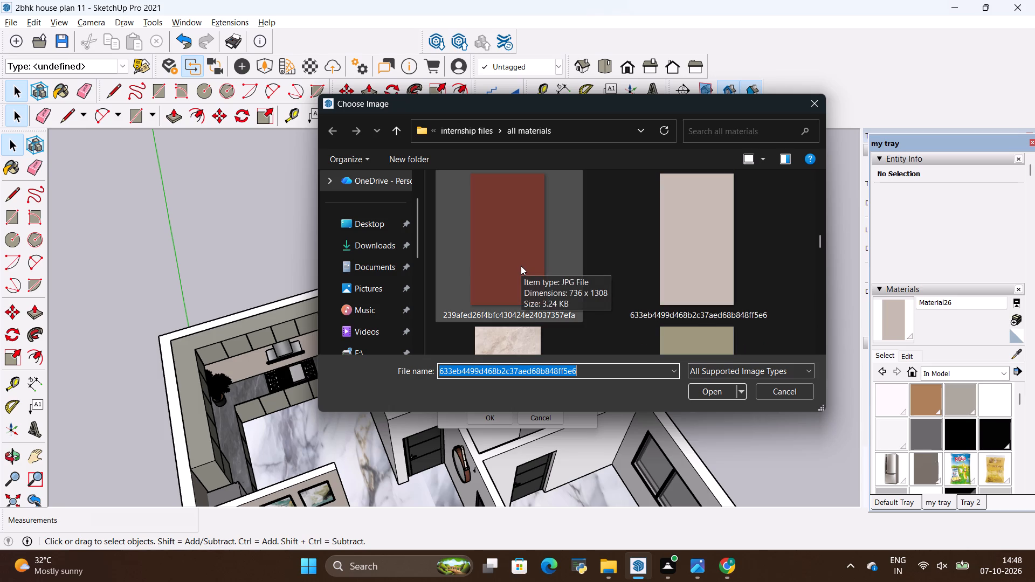
scroll(653, 228, "up", 1)
scroll(653, 228, "down", 1)
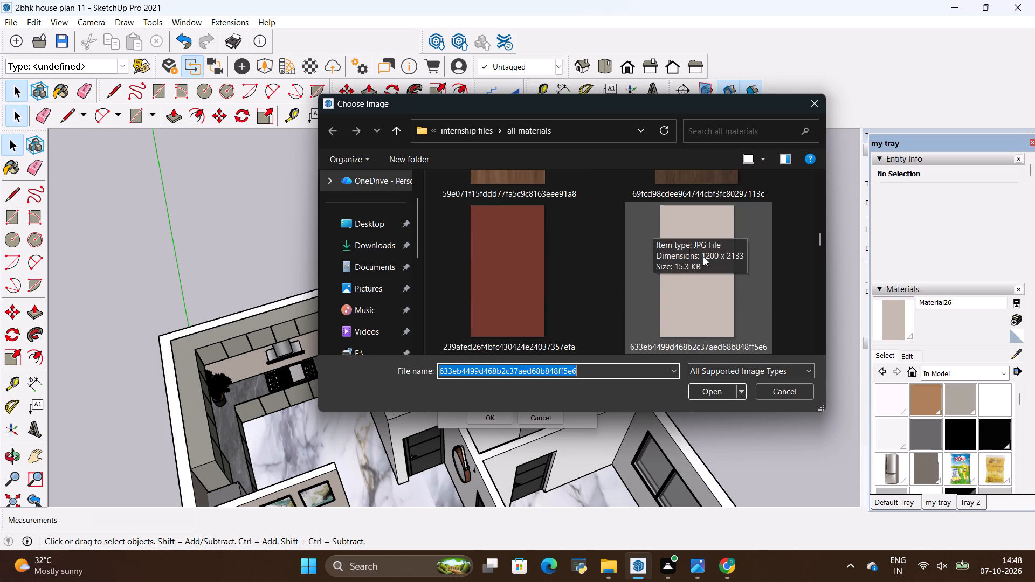
left_click(705, 300)
left_click(714, 389)
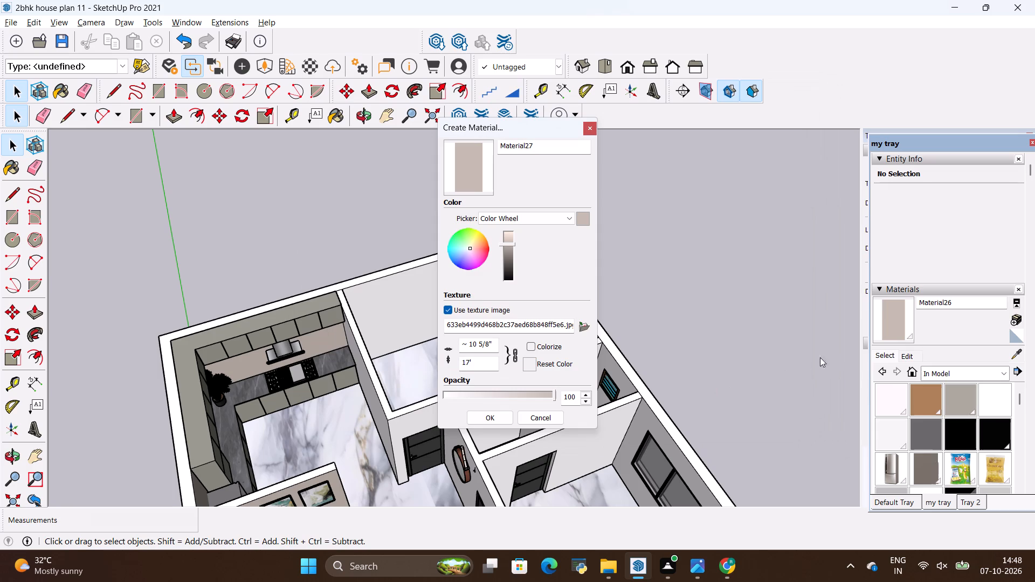
left_click(491, 419)
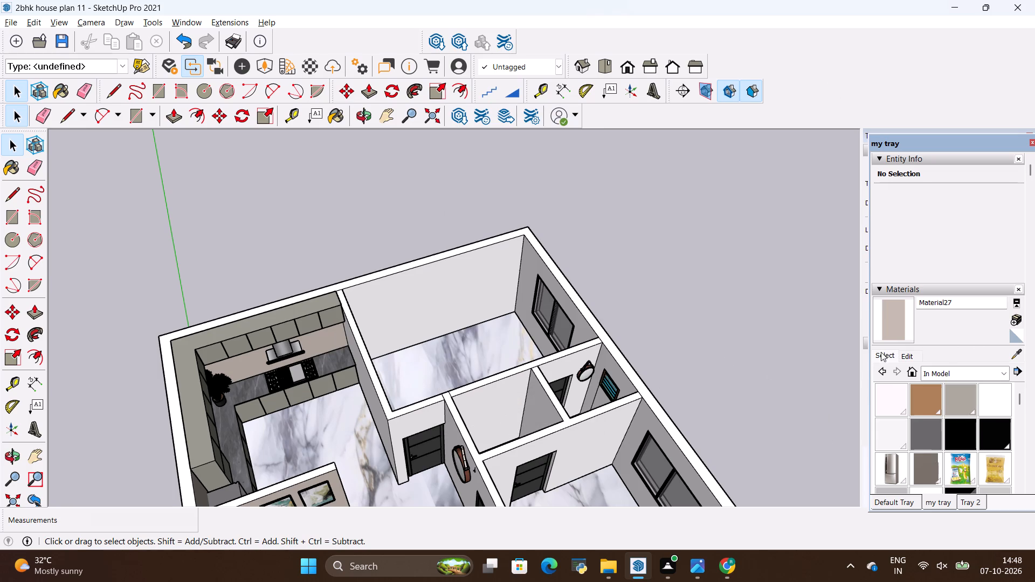
Open the walls group for editing and paint the outer back wall of the bedroom beside the kitchen with the new beige material.
double_click(453, 300)
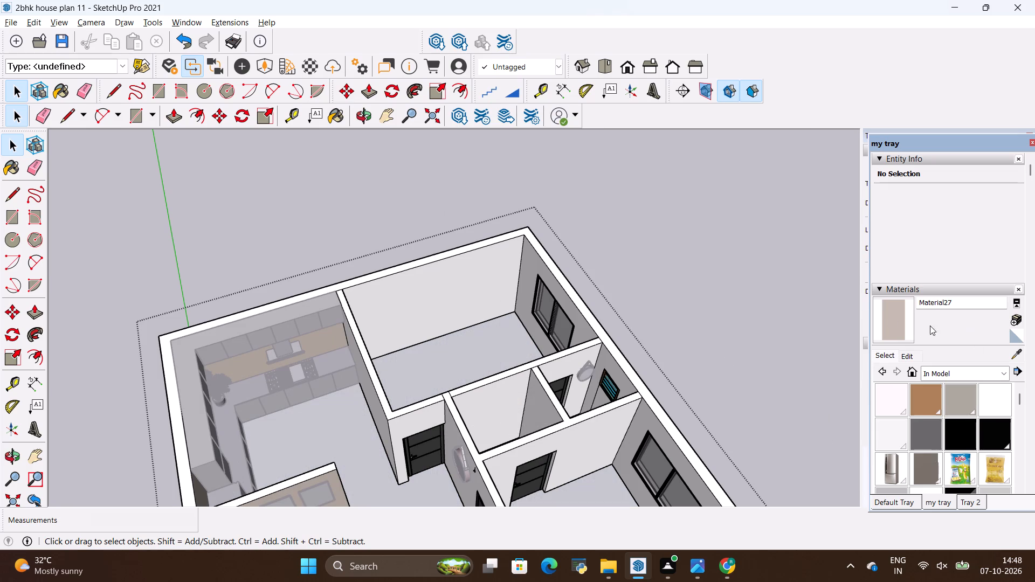
left_click(893, 327)
scroll(500, 301, "up", 4)
left_click(477, 288)
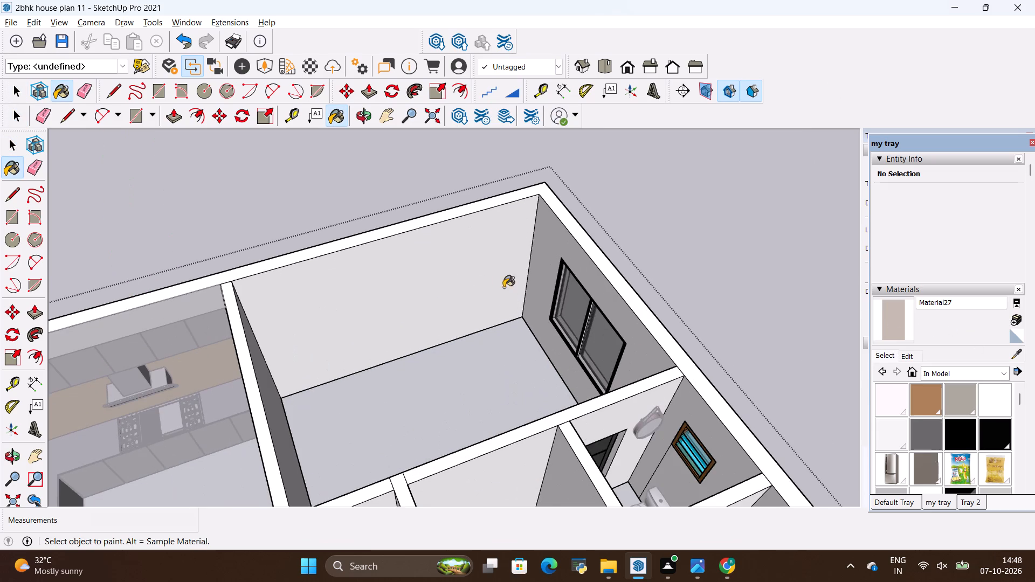
Paint the other bedroom's inner wall, which separates it from the bathrooms, with the same beige material.
scroll(509, 287, "up", 5)
scroll(516, 282, "down", 7)
middle_click_drag(400, 320, 560, 404)
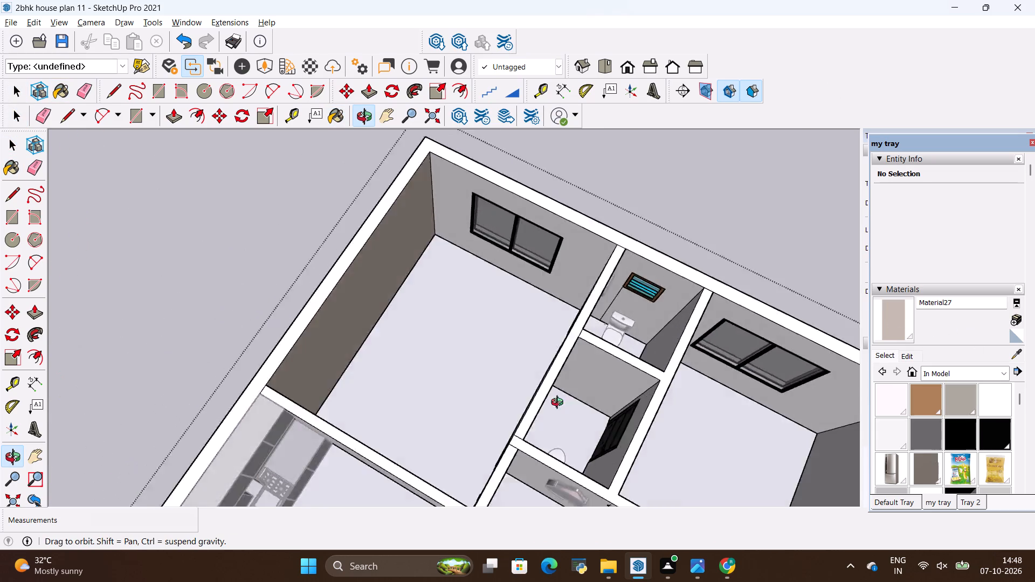
middle_click_drag(560, 404, 669, 301)
middle_click_drag(391, 322, 567, 352)
scroll(391, 323, "up", 1)
left_click(530, 336)
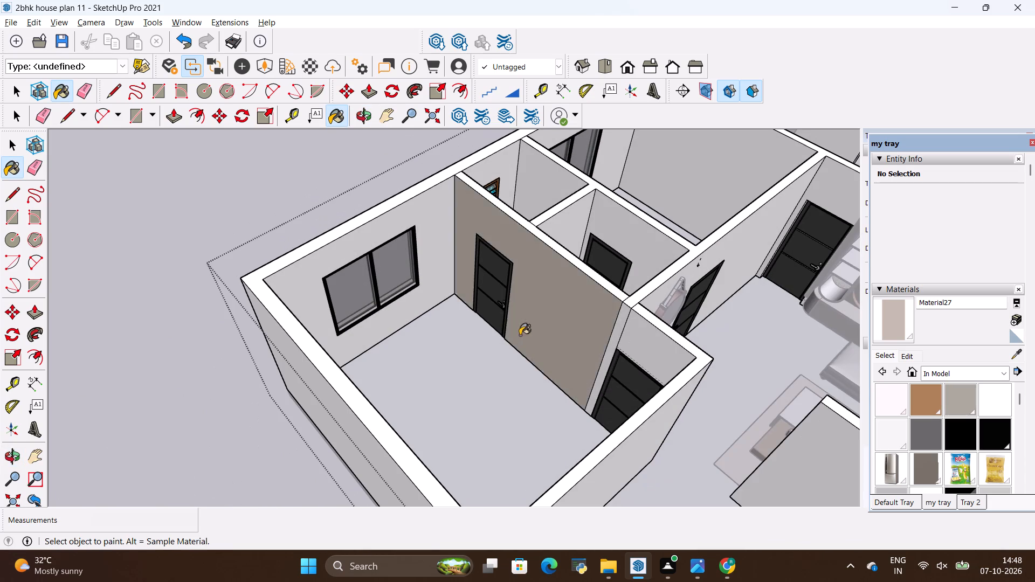
Paint the living-room wall that holds the round mirror and a door with the beige material, and close the walls group.
scroll(425, 316, "down", 6)
scroll(529, 252, "down", 6)
middle_click_drag(689, 315, 596, 330)
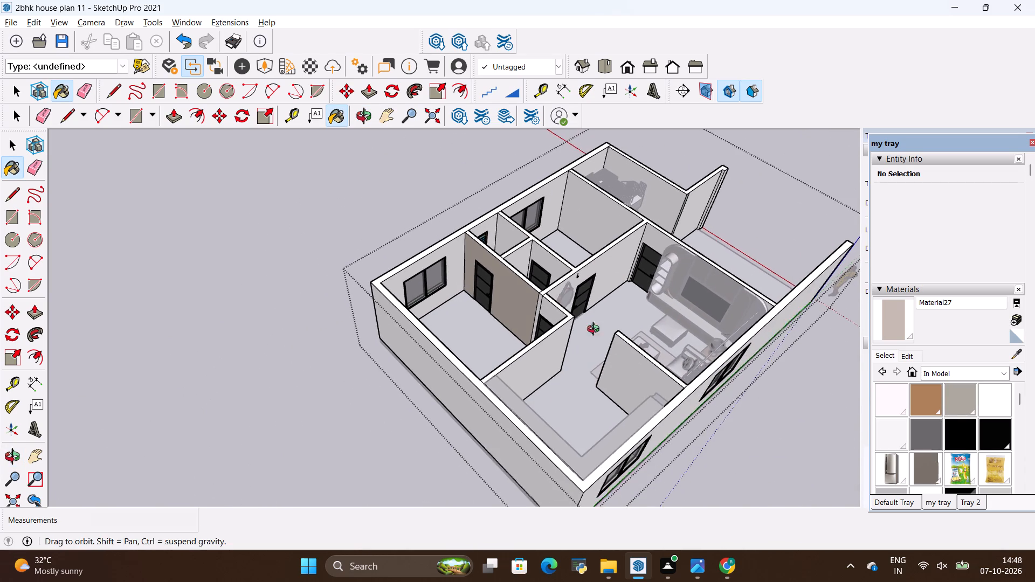
middle_click_drag(596, 330, 563, 330)
scroll(672, 357, "up", 6)
left_click(665, 343)
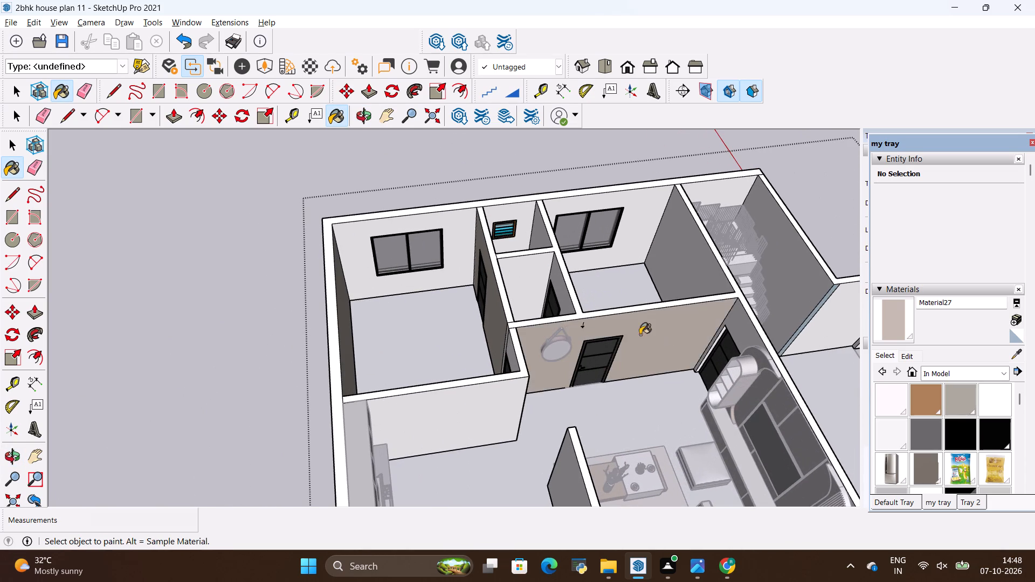
scroll(595, 301, "down", 5)
scroll(473, 249, "up", 4)
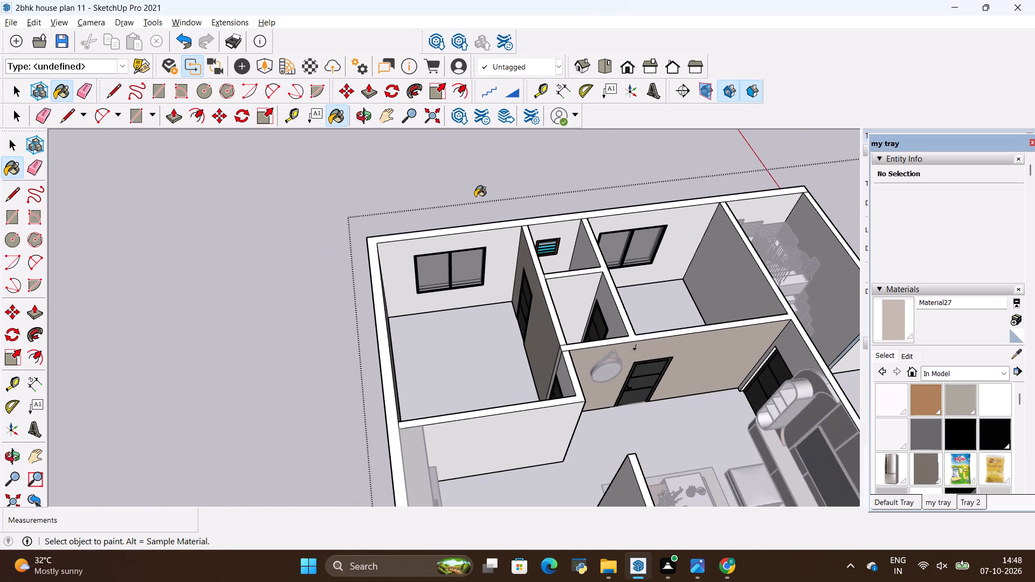
key("space")
left_click(465, 188)
Create a new material using the dark green texture image 25e938fef8e65df85d9f8c64f60252d1 from the all materials folder.
scroll(461, 199, "down", 3)
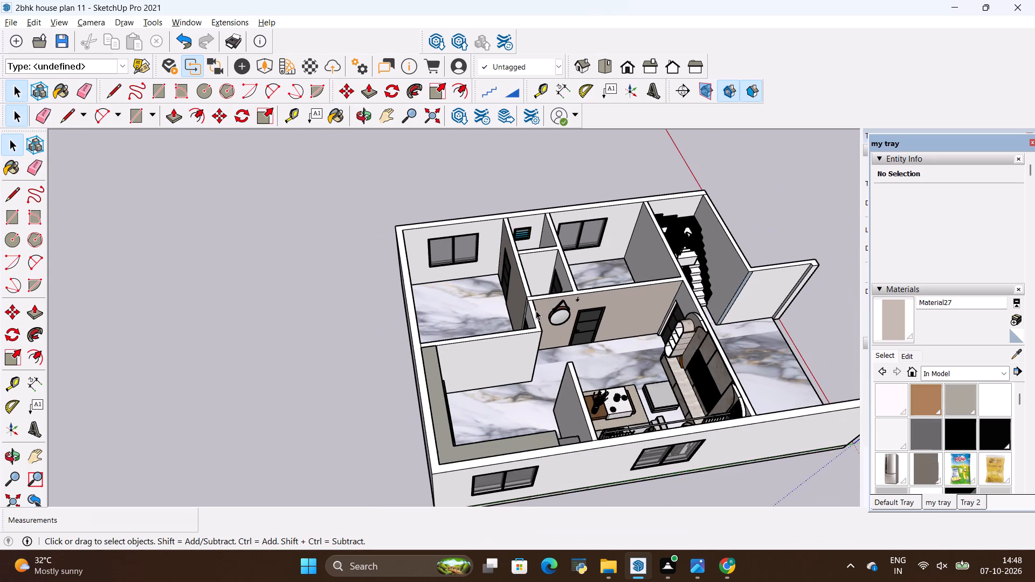
middle_click_drag(550, 309, 295, 297)
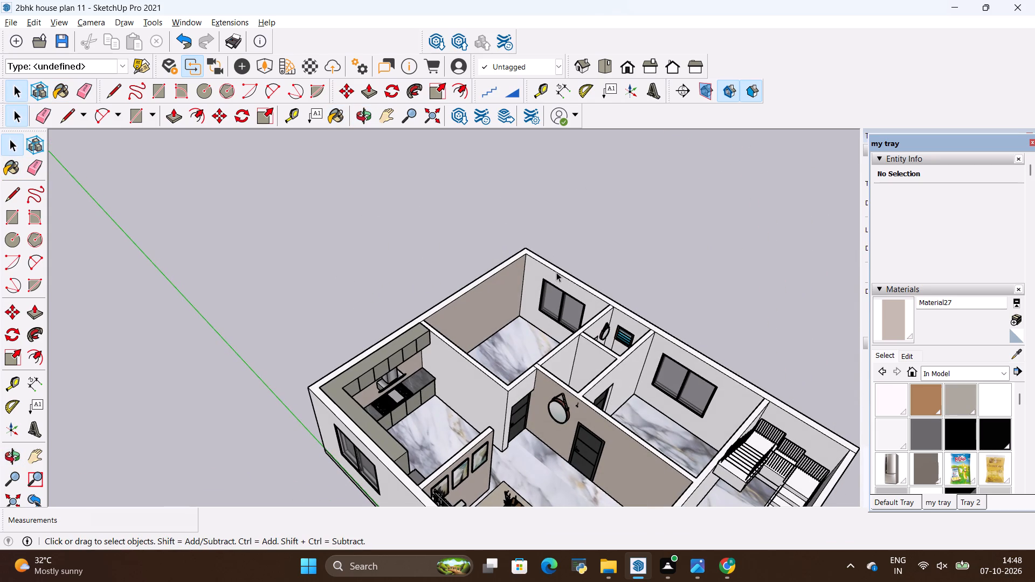
scroll(554, 270, "down", 2)
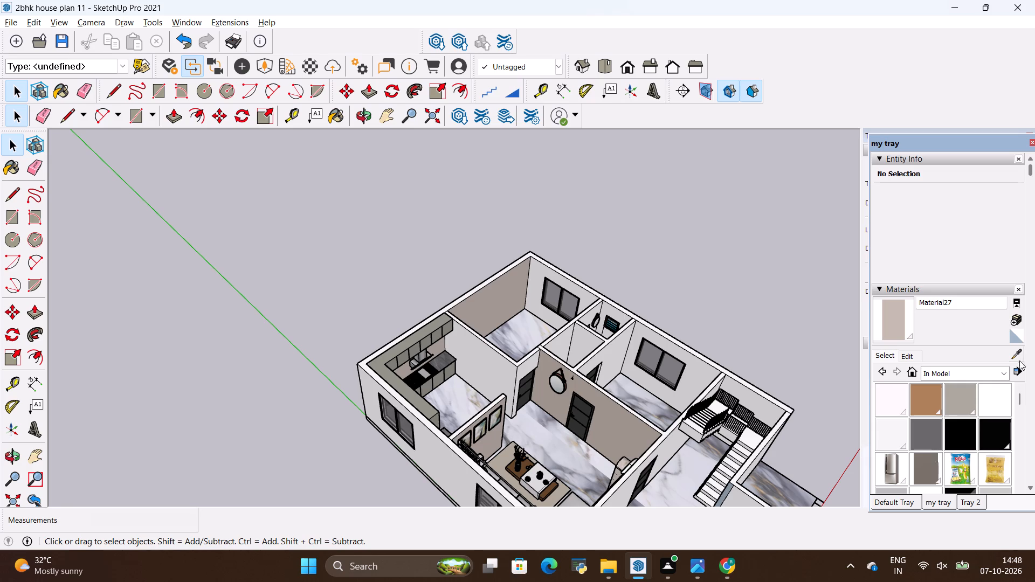
left_click(1013, 317)
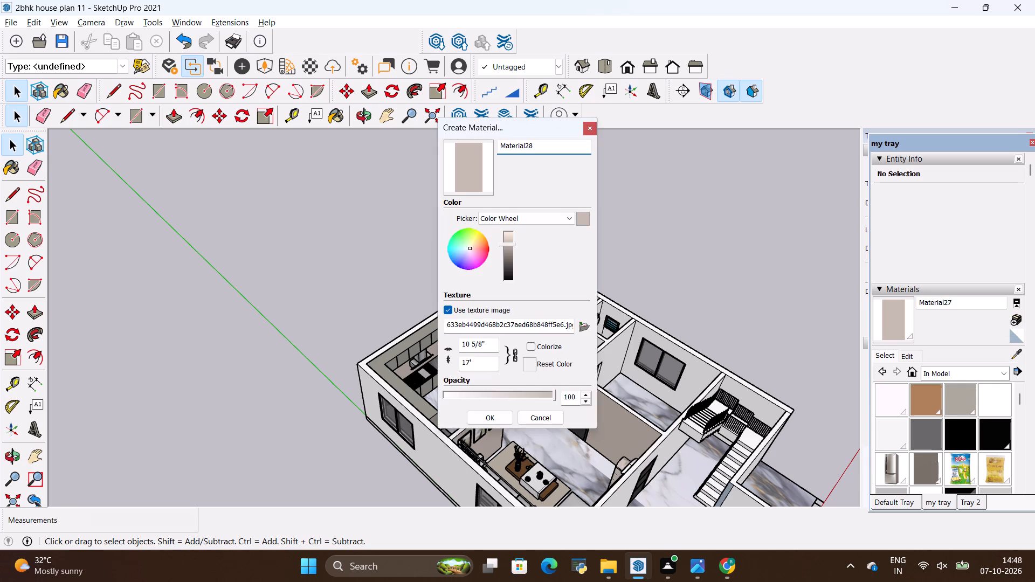
left_click(579, 330)
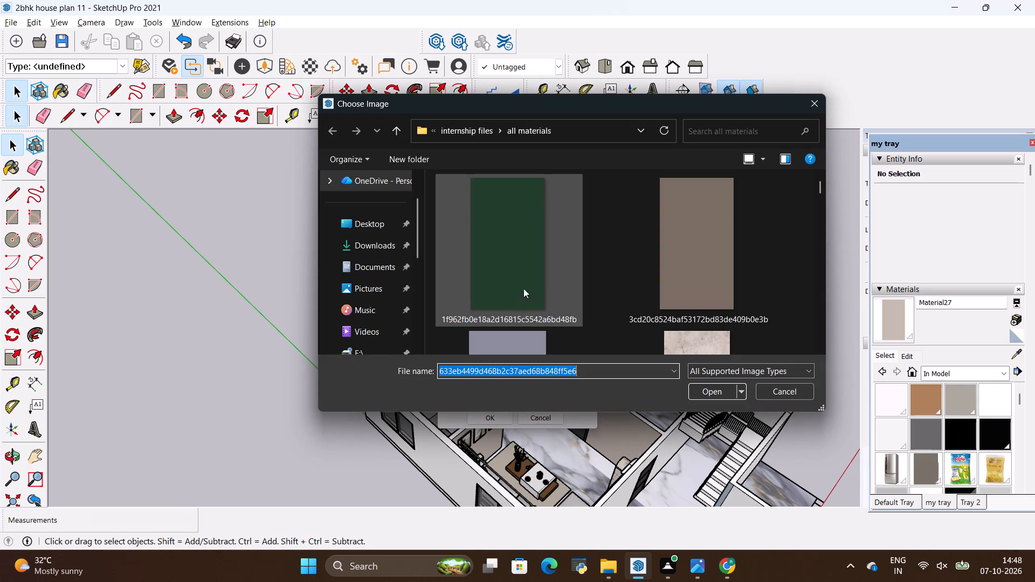
scroll(572, 274, "up", 2)
scroll(583, 274, "down", 1)
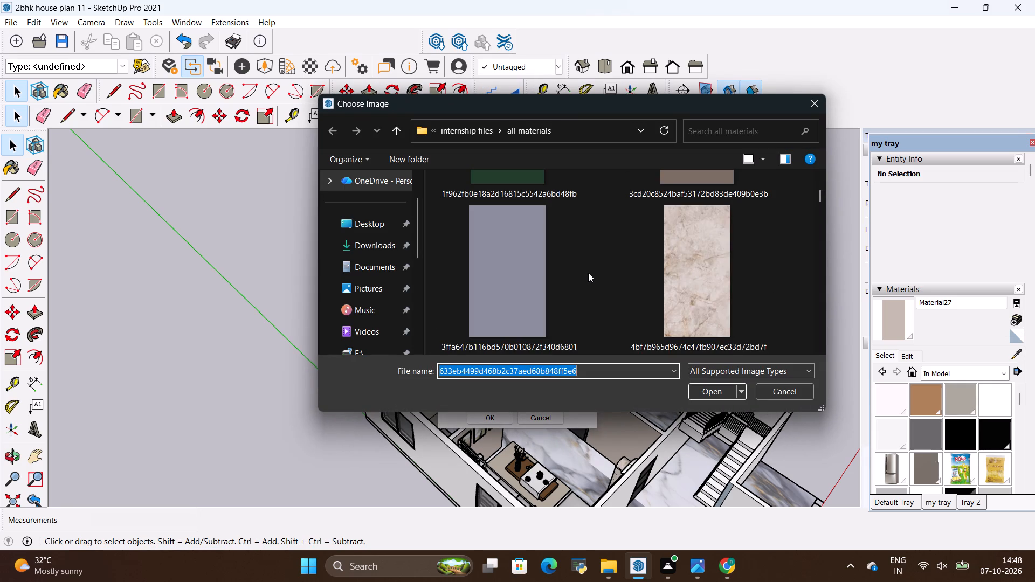
scroll(588, 273, "down", 1)
scroll(588, 273, "up", 5)
scroll(591, 263, "down", 2)
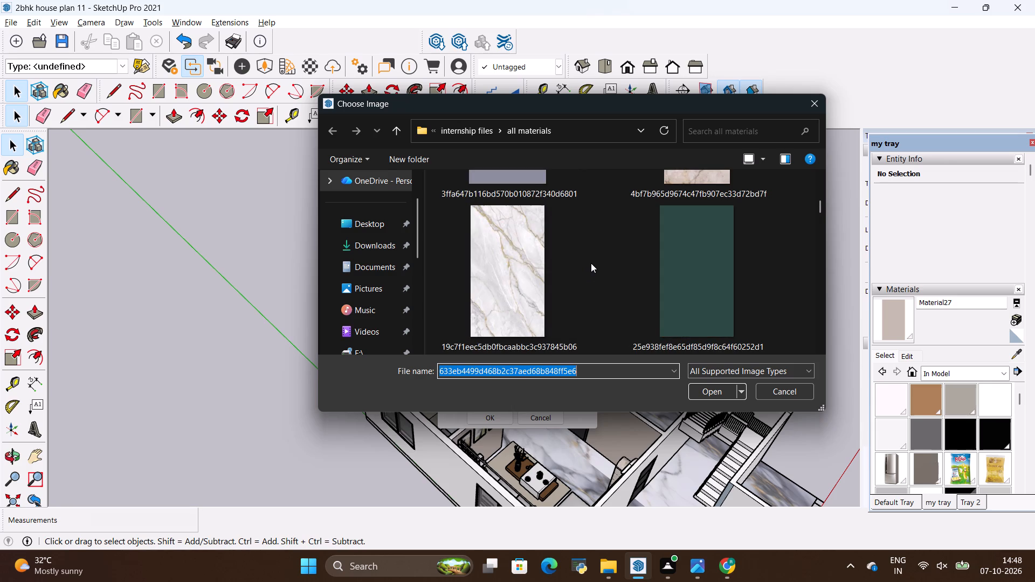
scroll(591, 263, "down", 1)
scroll(591, 263, "up", 1)
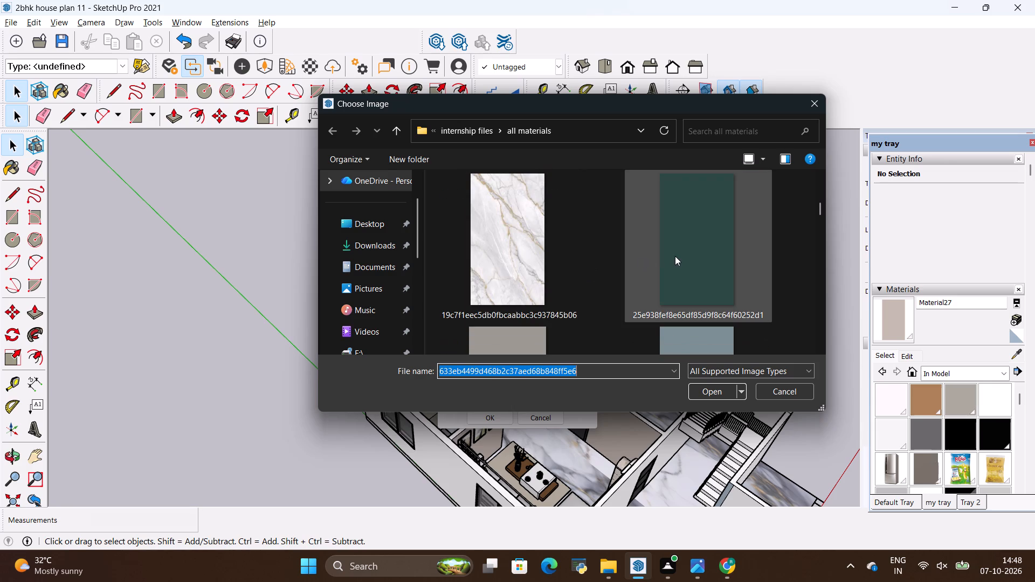
left_click(675, 256)
left_click(709, 385)
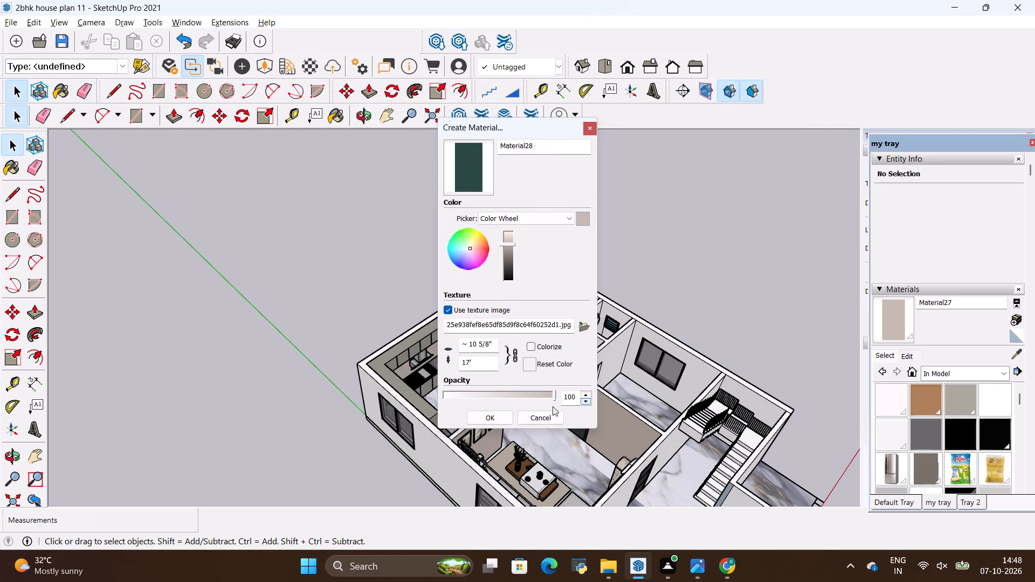
left_click(492, 420)
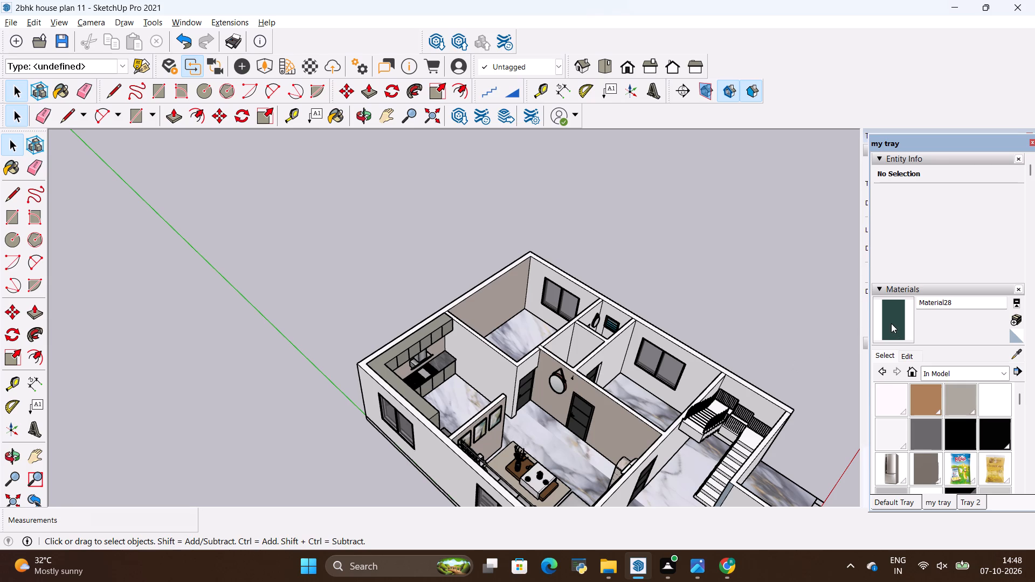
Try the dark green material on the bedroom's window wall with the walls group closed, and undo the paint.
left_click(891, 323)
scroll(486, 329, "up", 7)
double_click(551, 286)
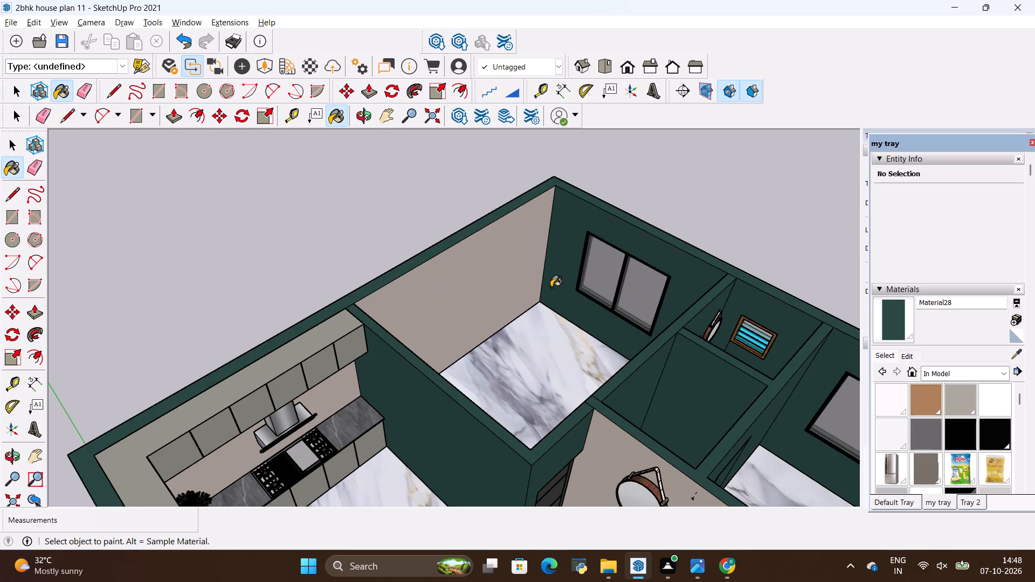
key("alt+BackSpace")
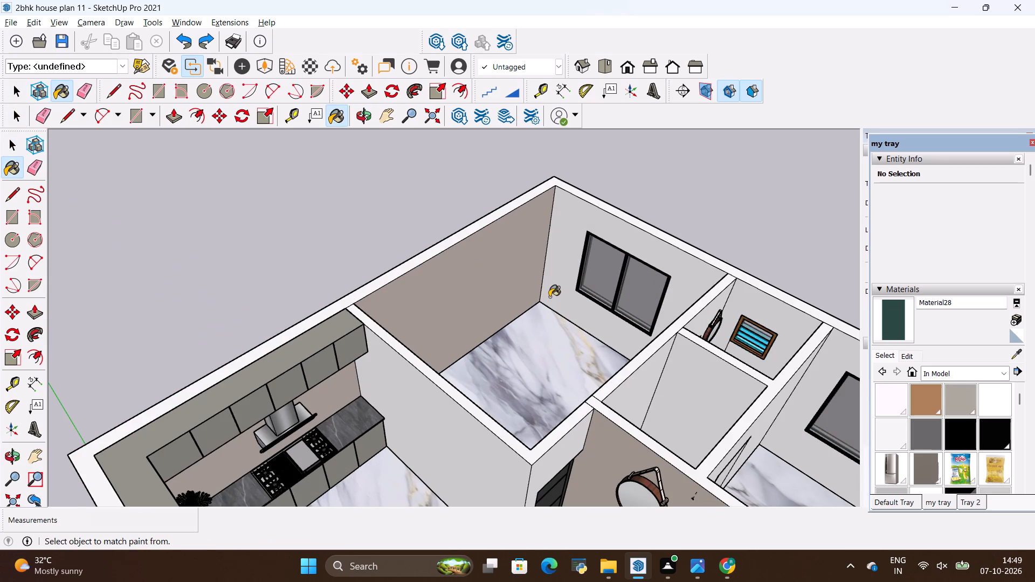
Create a new material using the plain grey-purple texture image 3ffa647b116bd570b010872f340d6801 from the all materials folder.
scroll(565, 260, "down", 4)
middle_click_drag(605, 238, 605, 238)
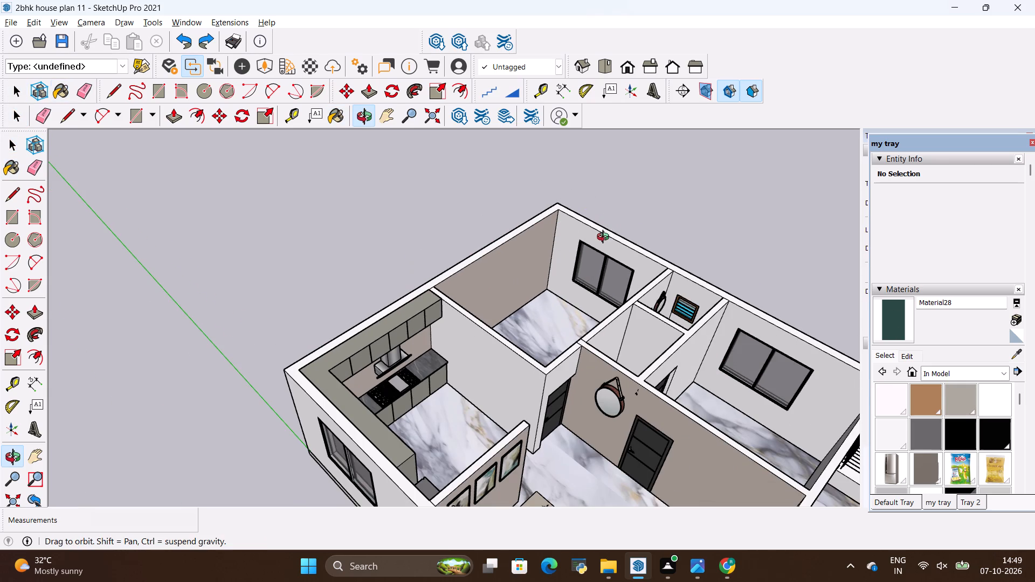
middle_click_drag(605, 238, 640, 290)
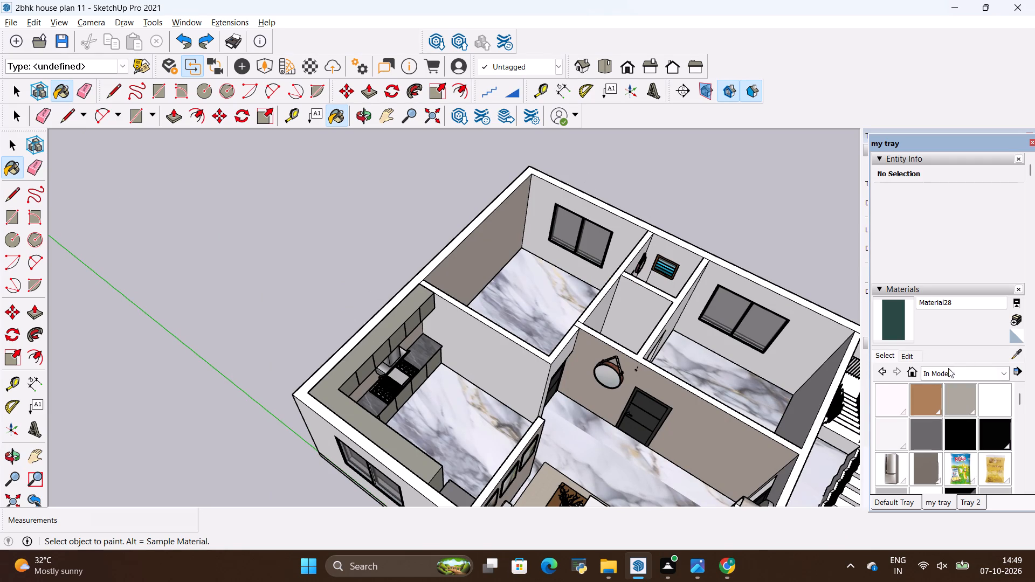
left_click(1012, 317)
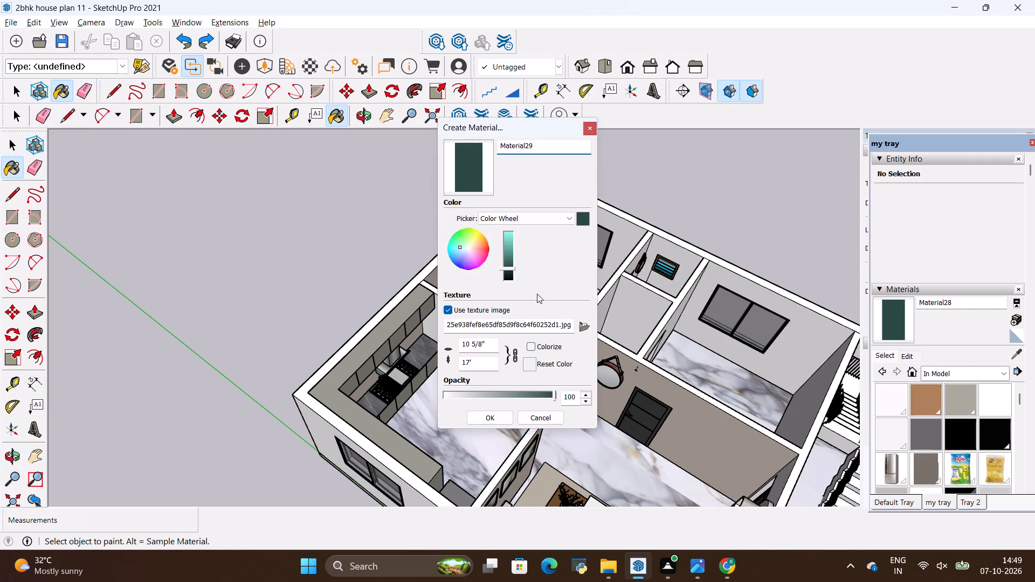
left_click(583, 325)
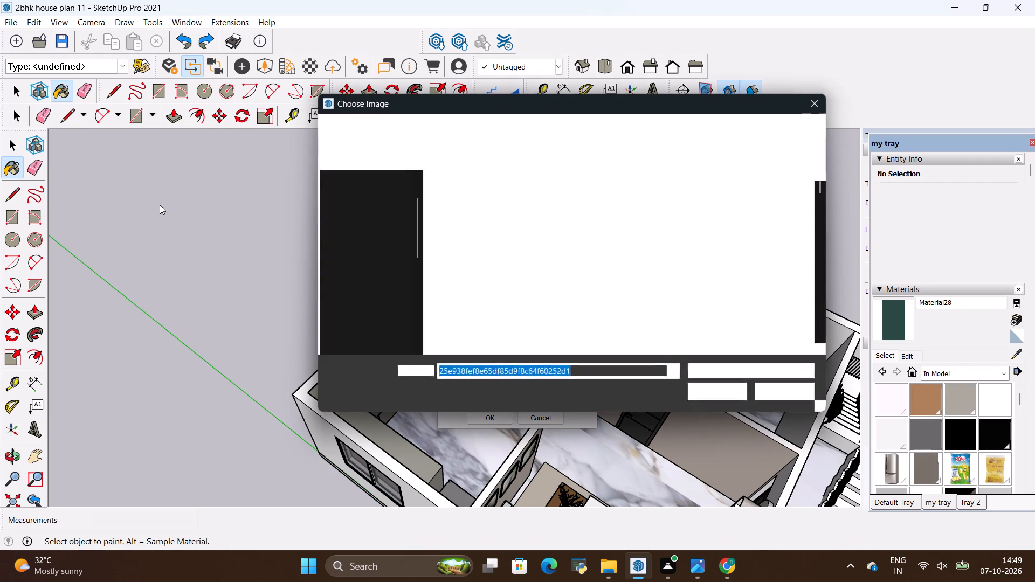
scroll(641, 297, "down", 1)
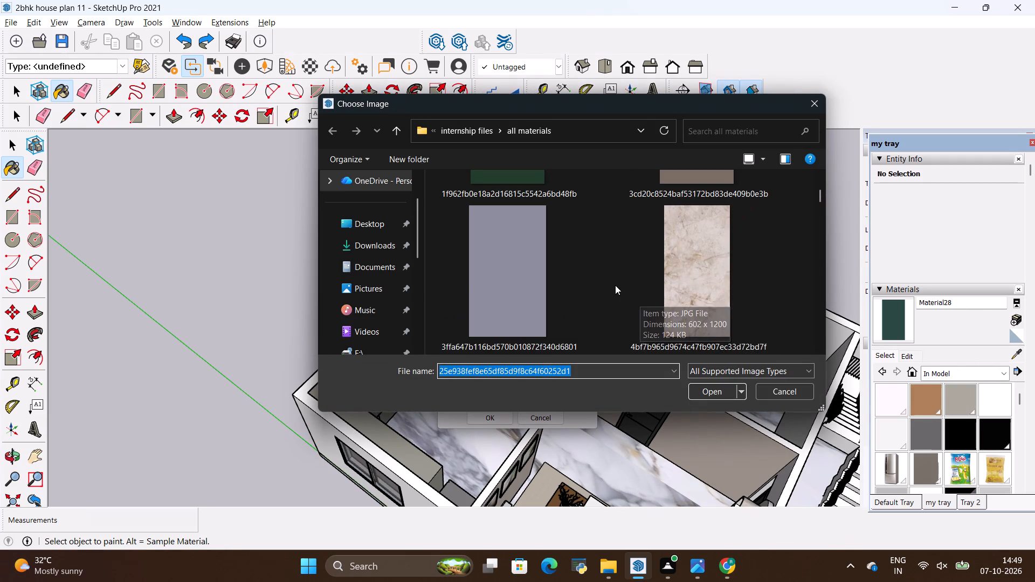
scroll(608, 282, "down", 1)
scroll(607, 282, "up", 1)
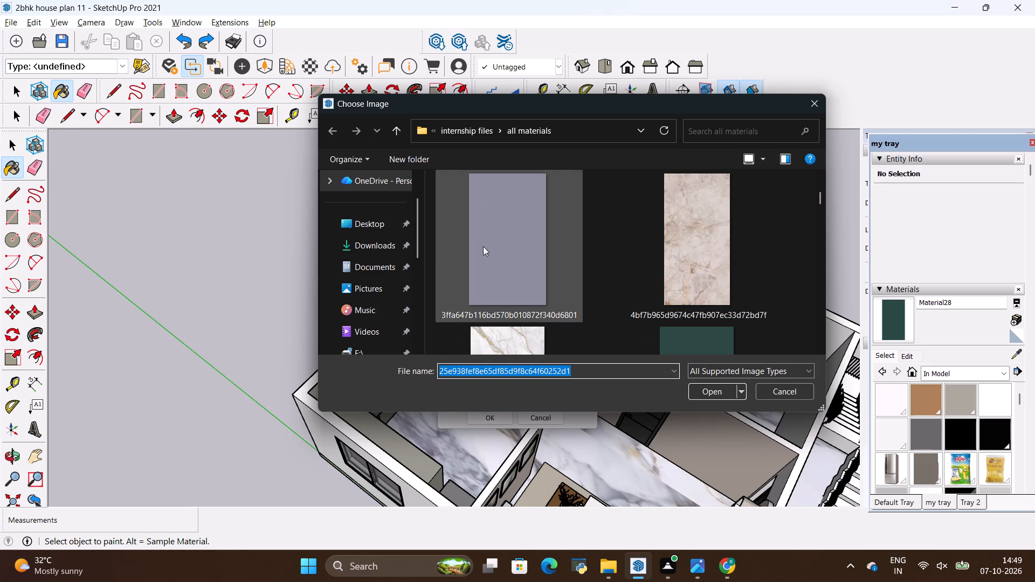
left_click(484, 246)
left_click(700, 385)
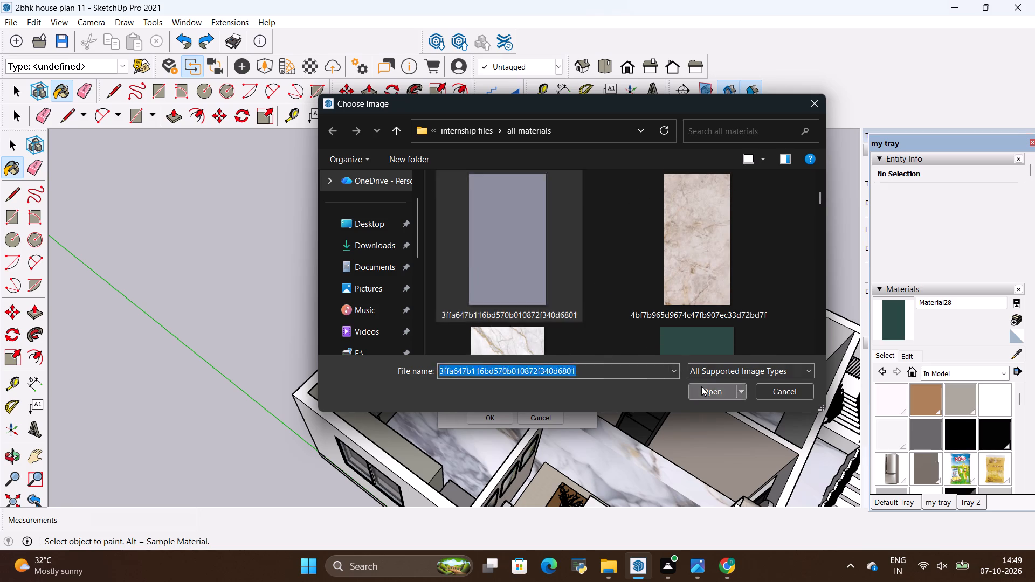
left_click(486, 416)
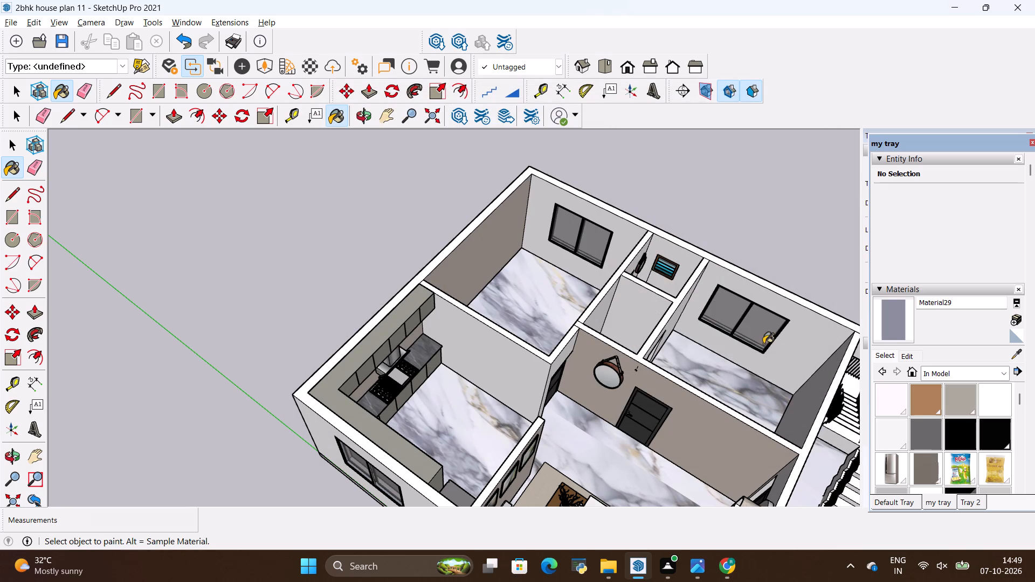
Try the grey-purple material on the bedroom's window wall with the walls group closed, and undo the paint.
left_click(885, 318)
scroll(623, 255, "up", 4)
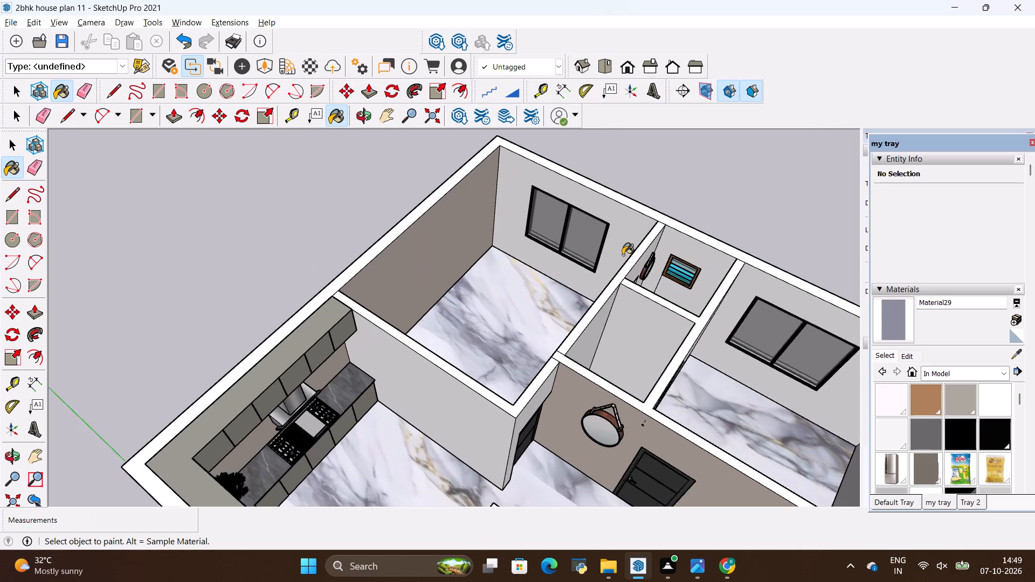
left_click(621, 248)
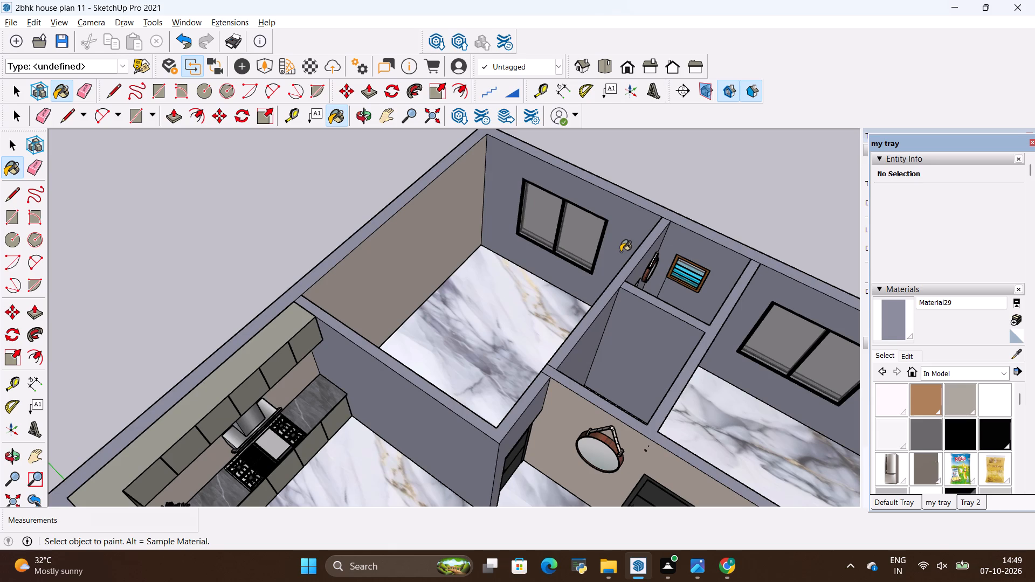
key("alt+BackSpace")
Open the walls group for editing and paint the window walls of both bedrooms with the grey-purple material.
key("space")
double_click(618, 251)
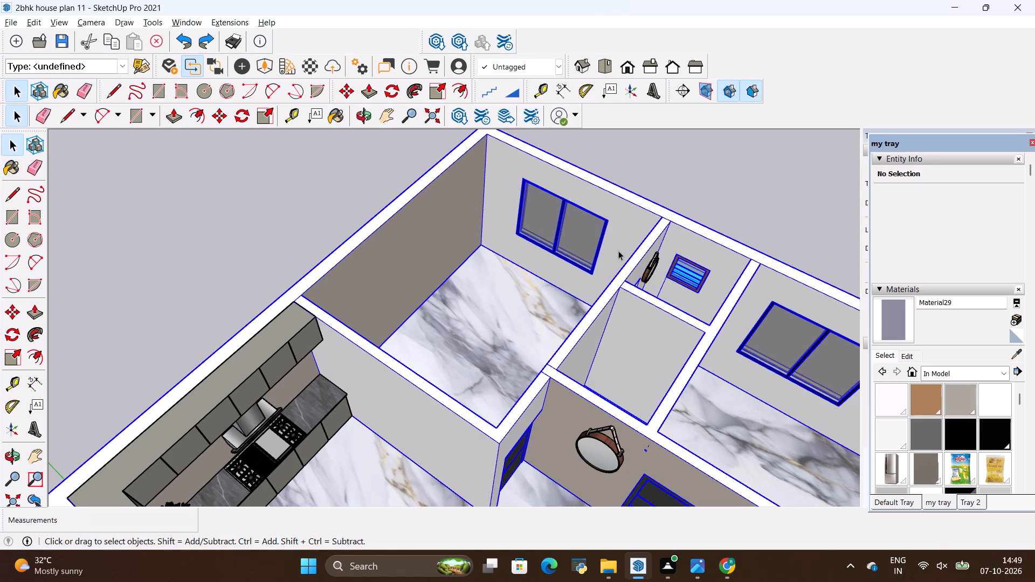
left_click(881, 326)
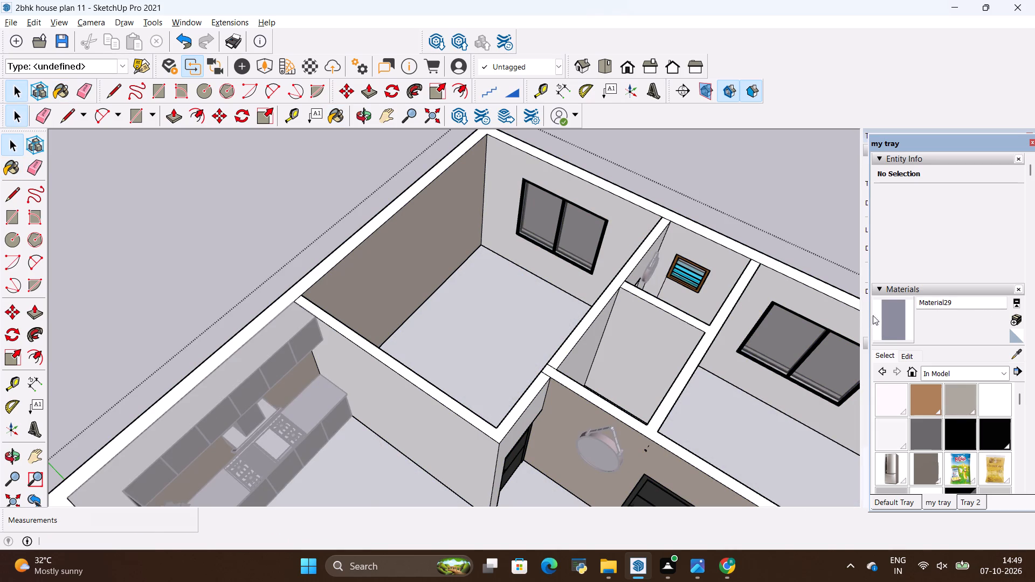
left_click(624, 251)
scroll(522, 348, "up", 1)
scroll(522, 348, "down", 5)
scroll(357, 363, "down", 5)
middle_click_drag(158, 351, 506, 407)
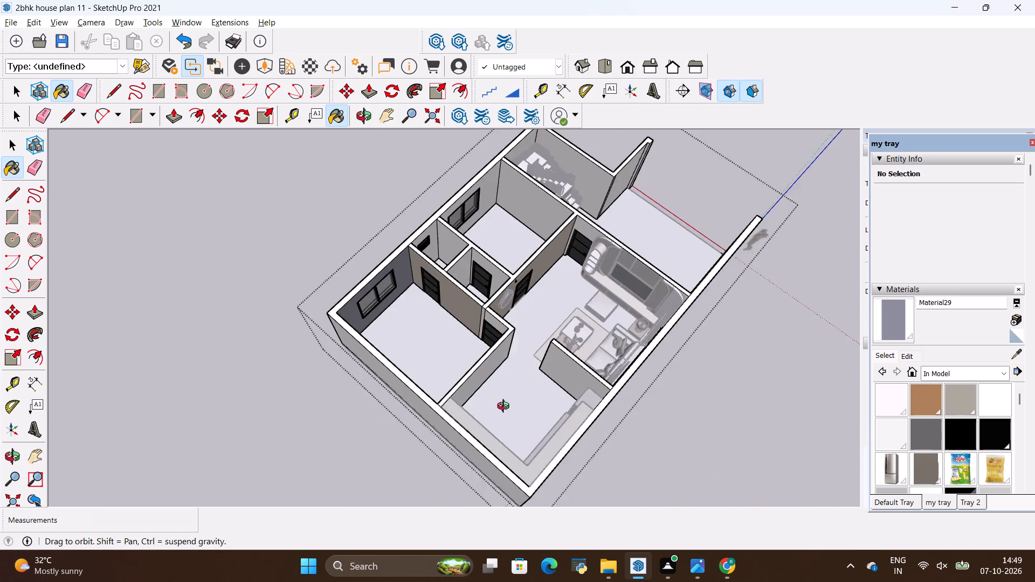
middle_click_drag(506, 407, 262, 313)
scroll(627, 293, "up", 2)
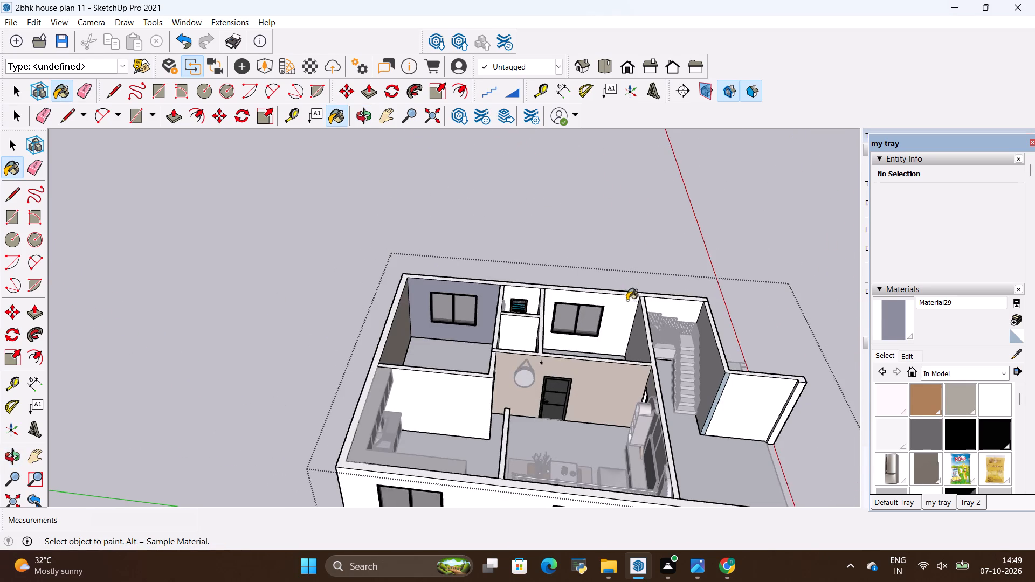
scroll(627, 300, "up", 1)
left_click(615, 336)
Paint the living-room wall behind the TV unit with the same grey-purple material.
scroll(613, 341, "down", 5)
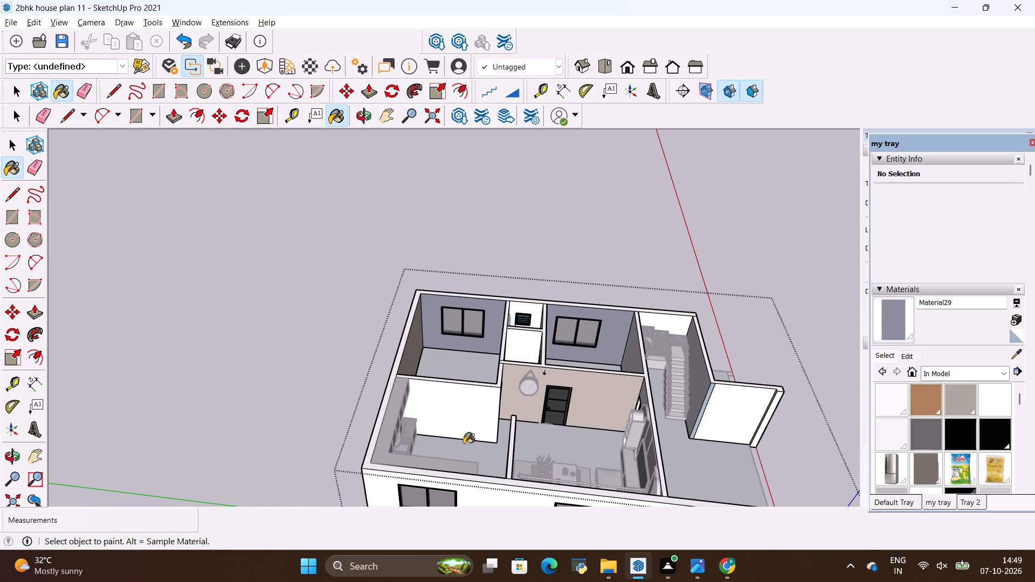
middle_click_drag(463, 444, 727, 467)
scroll(569, 303, "up", 7)
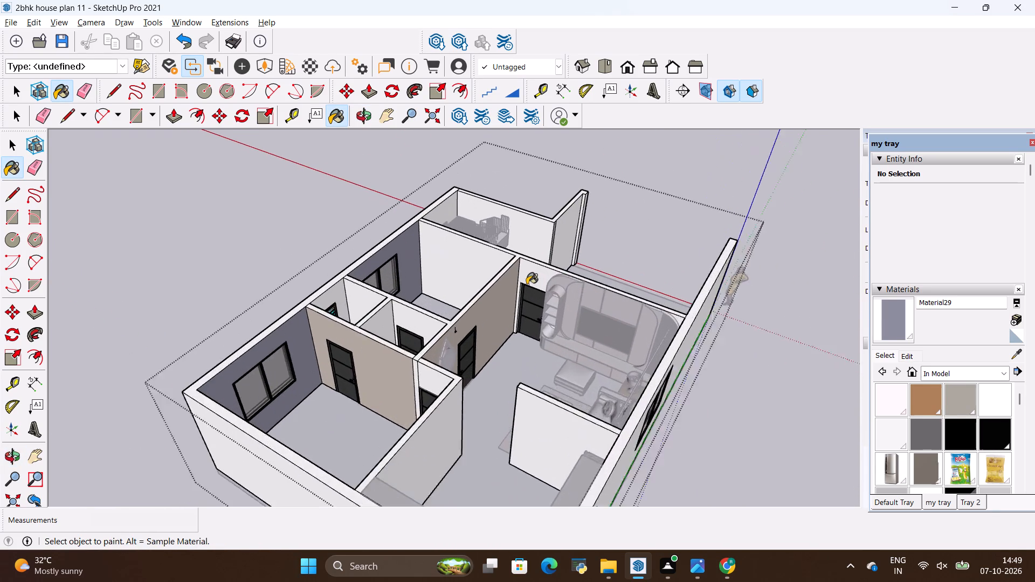
scroll(527, 285, "up", 1)
left_click(540, 274)
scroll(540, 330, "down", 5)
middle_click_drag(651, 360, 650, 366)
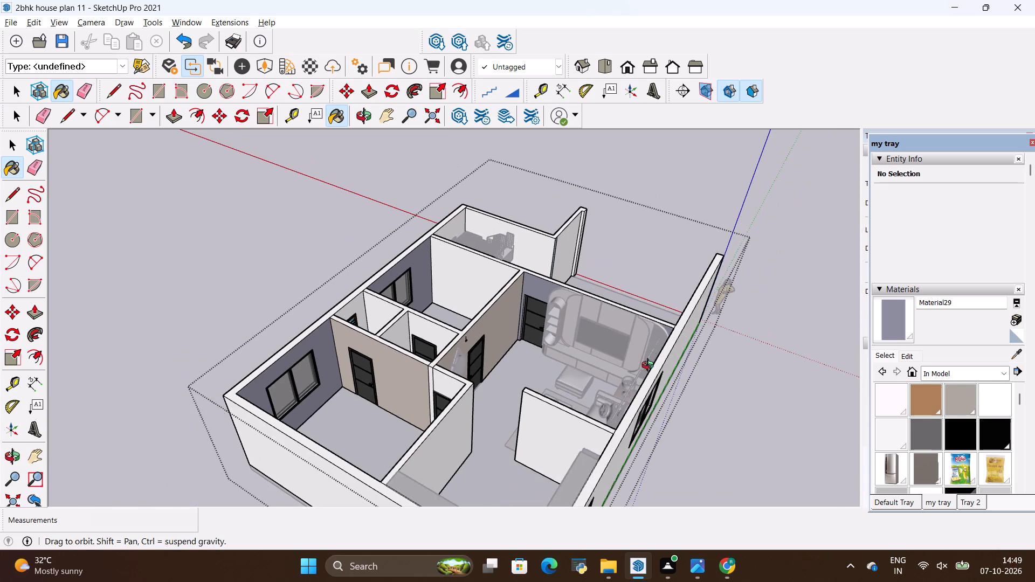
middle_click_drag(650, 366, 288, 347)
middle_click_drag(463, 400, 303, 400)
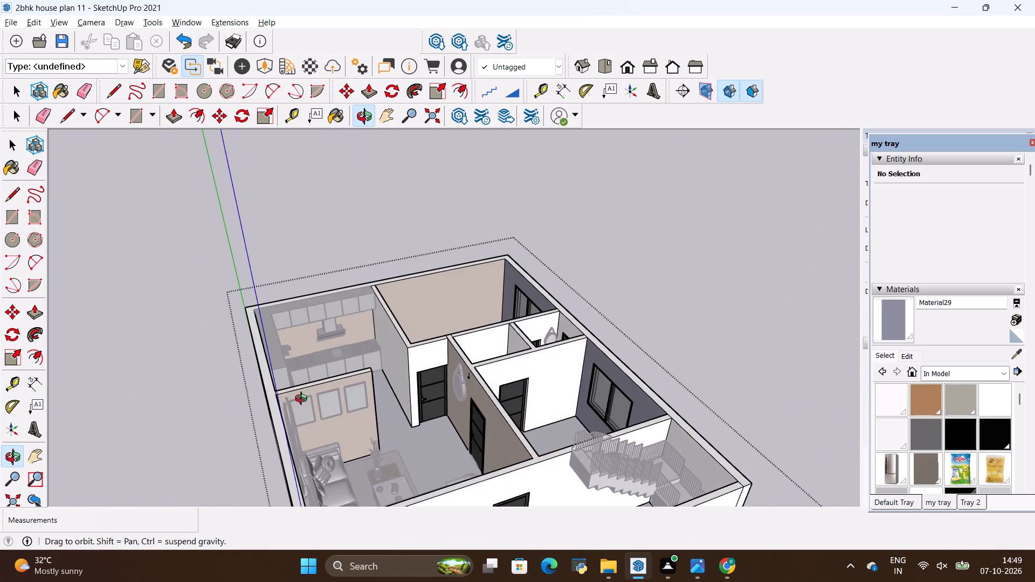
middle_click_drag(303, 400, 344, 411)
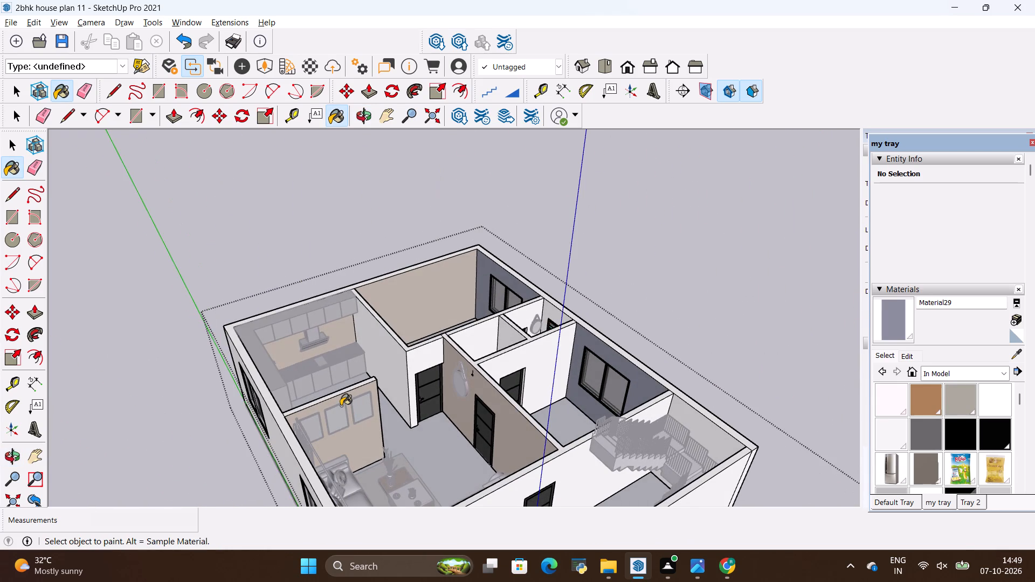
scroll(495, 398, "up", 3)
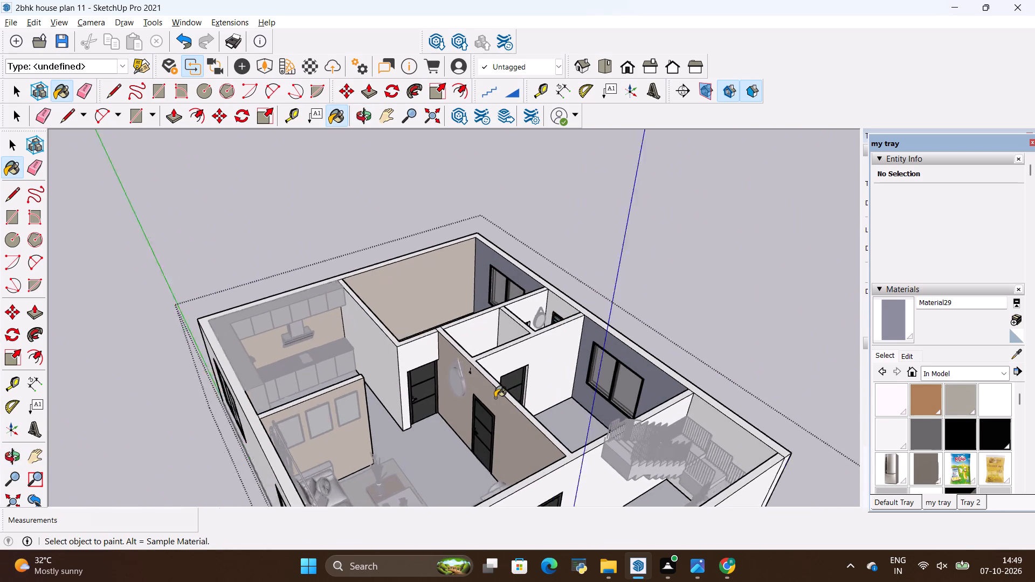
Paint the second bedroom's door wall, the bathroom-area walls, the wall above the first bedroom's door and its kitchen-side wall with the grey-purple material.
scroll(495, 398, "up", 5)
scroll(483, 384, "down", 3)
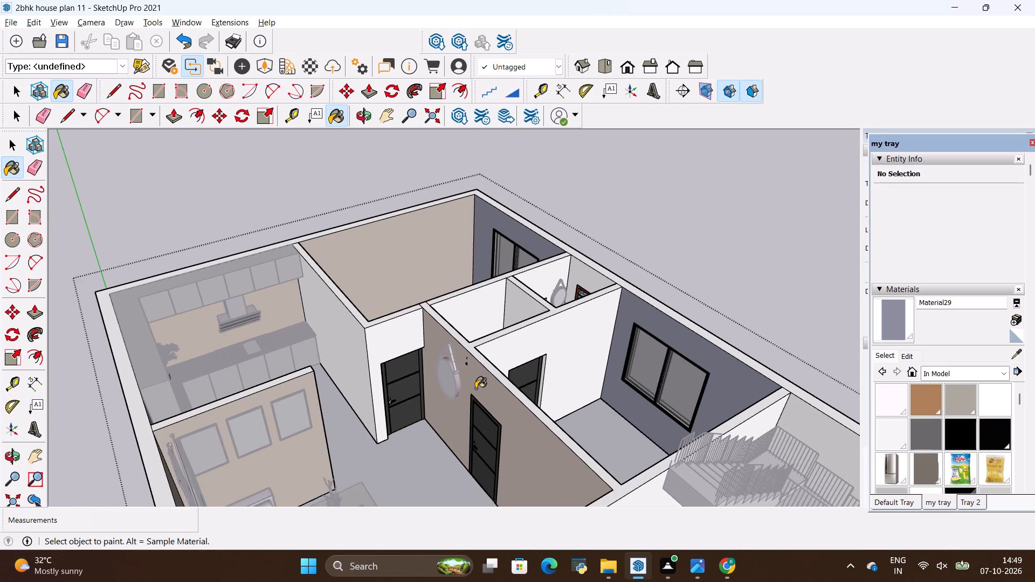
scroll(474, 389, "down", 3)
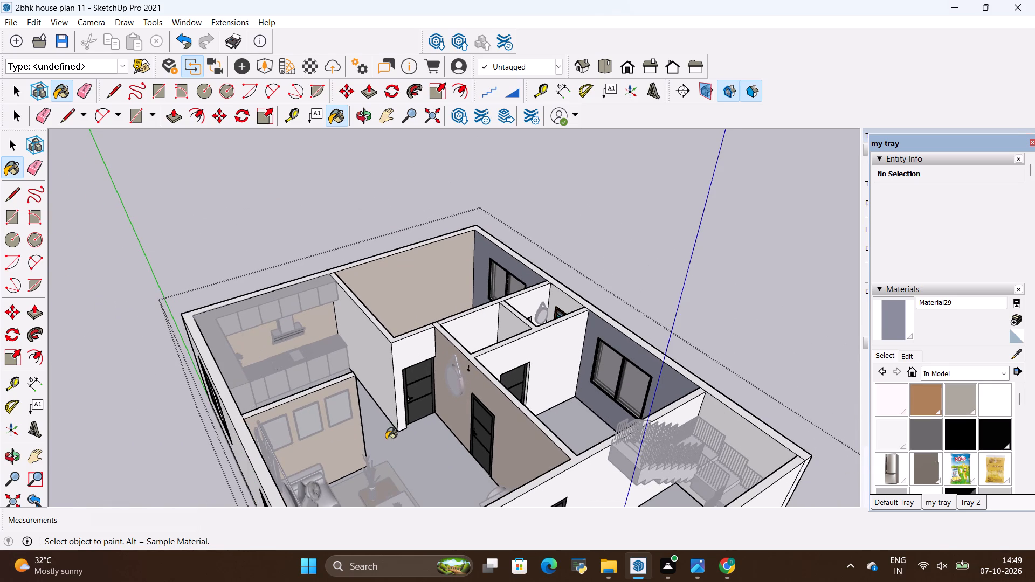
left_click(553, 377)
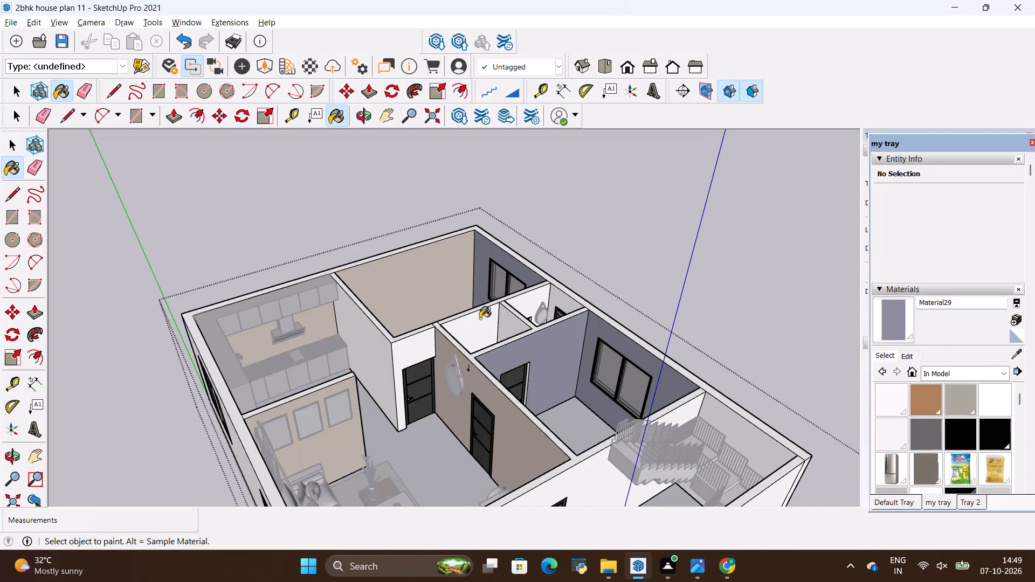
left_click(488, 336)
left_click(401, 352)
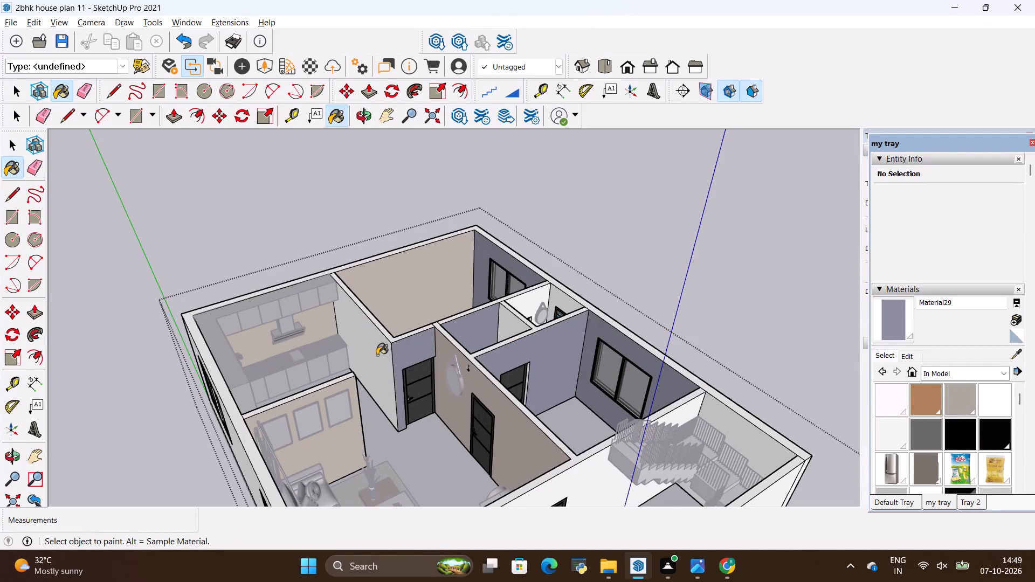
left_click(376, 356)
scroll(510, 325, "up", 4)
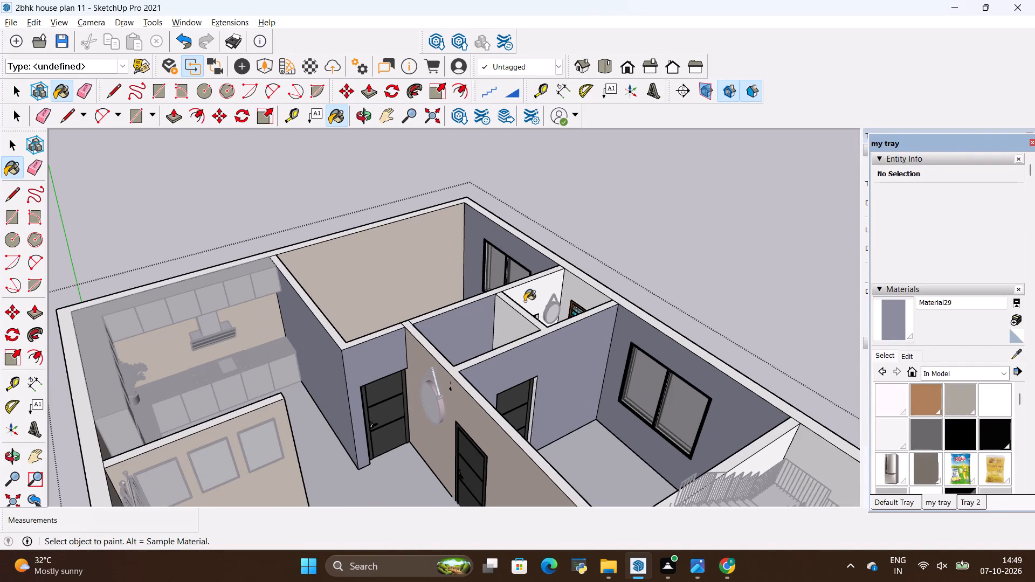
left_click(525, 301)
left_click(510, 333)
scroll(415, 344, "up", 1)
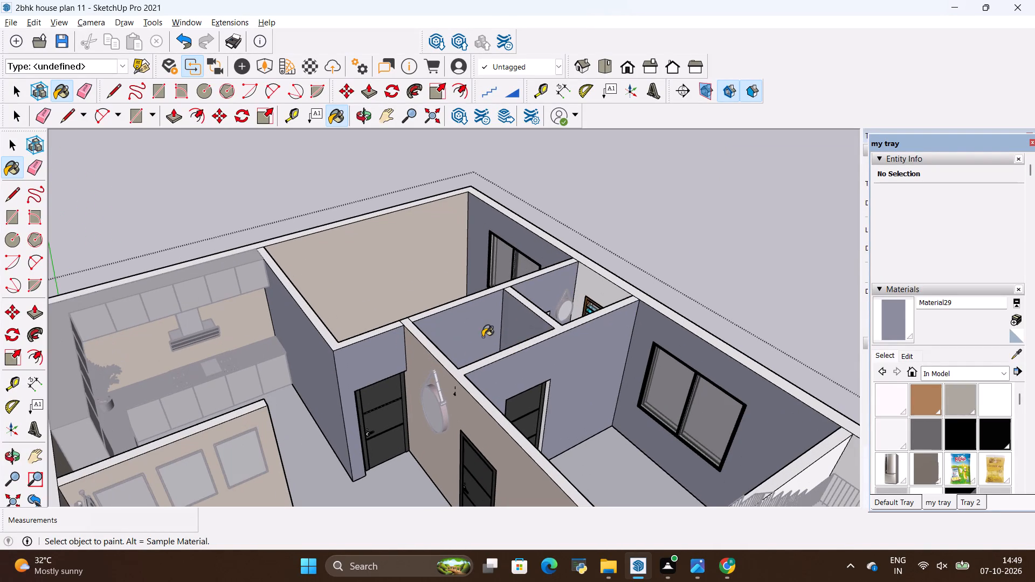
scroll(486, 338, "down", 5)
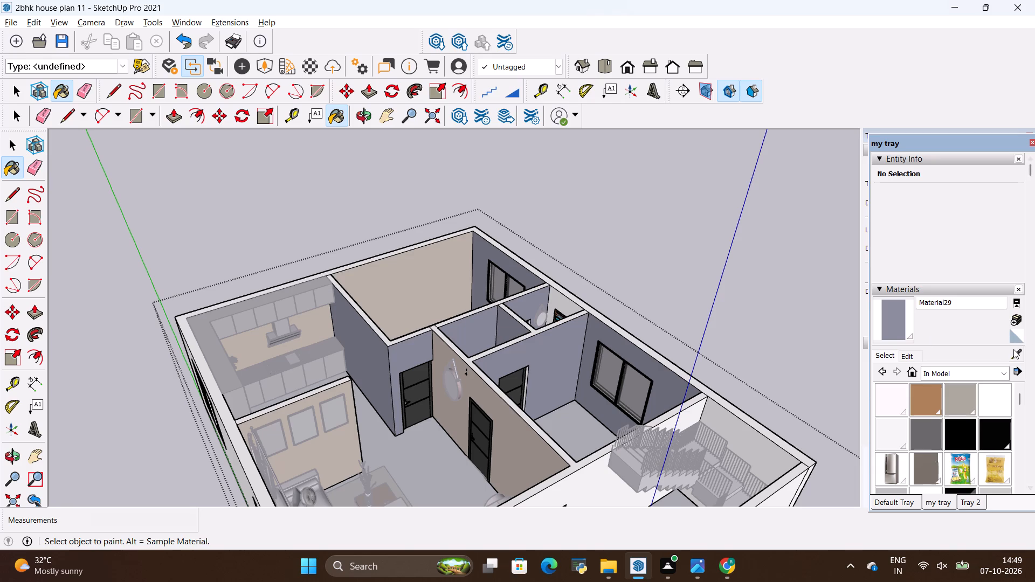
Sample the beige material from the living-room wall and paint the bathroom partition and the toilet's window wall with it.
left_click(1013, 351)
left_click(527, 453)
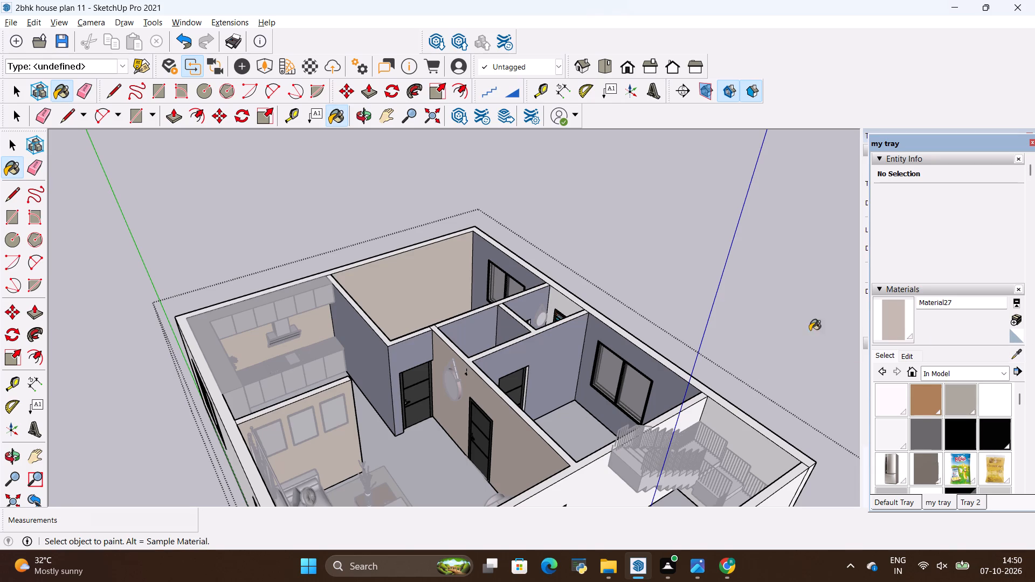
left_click(892, 321)
scroll(448, 332, "up", 3)
scroll(545, 315, "up", 1)
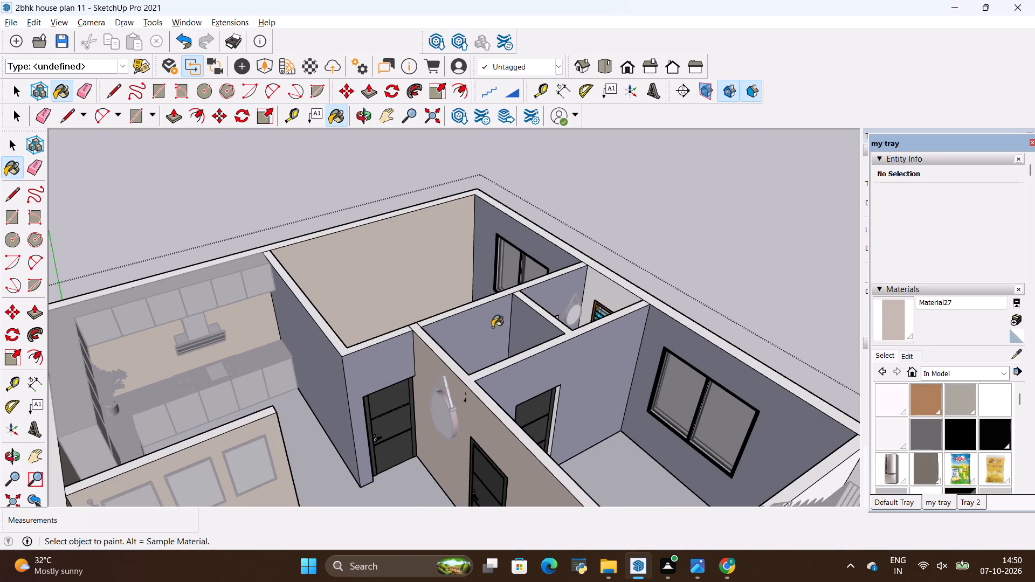
left_click(531, 334)
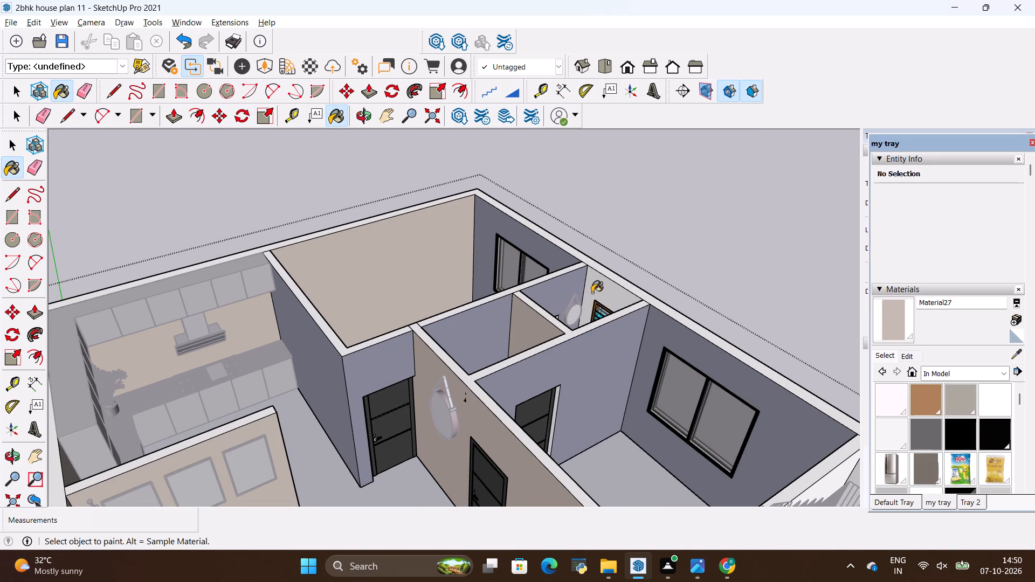
left_click(592, 293)
scroll(536, 241, "up", 3)
scroll(507, 276, "down", 10)
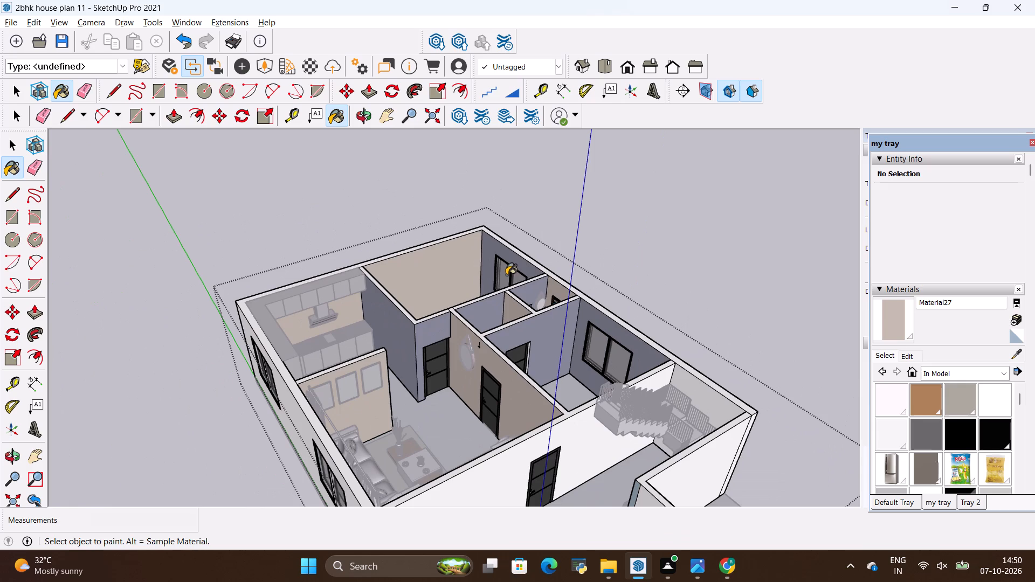
Repaint the second bedroom's window wall with the beige material and close the walls group.
scroll(576, 322, "up", 4)
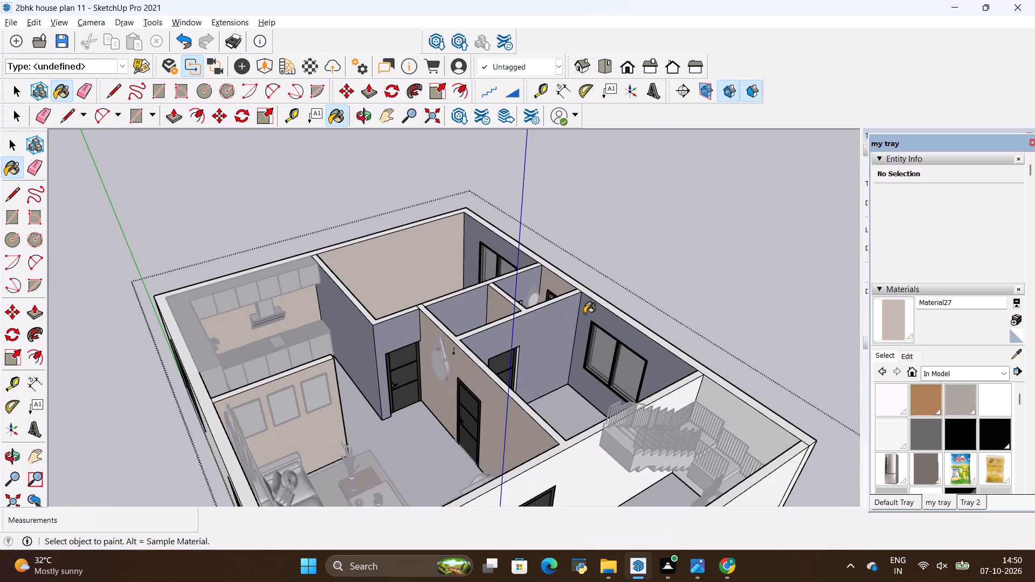
left_click(585, 314)
key("space")
left_click(645, 276)
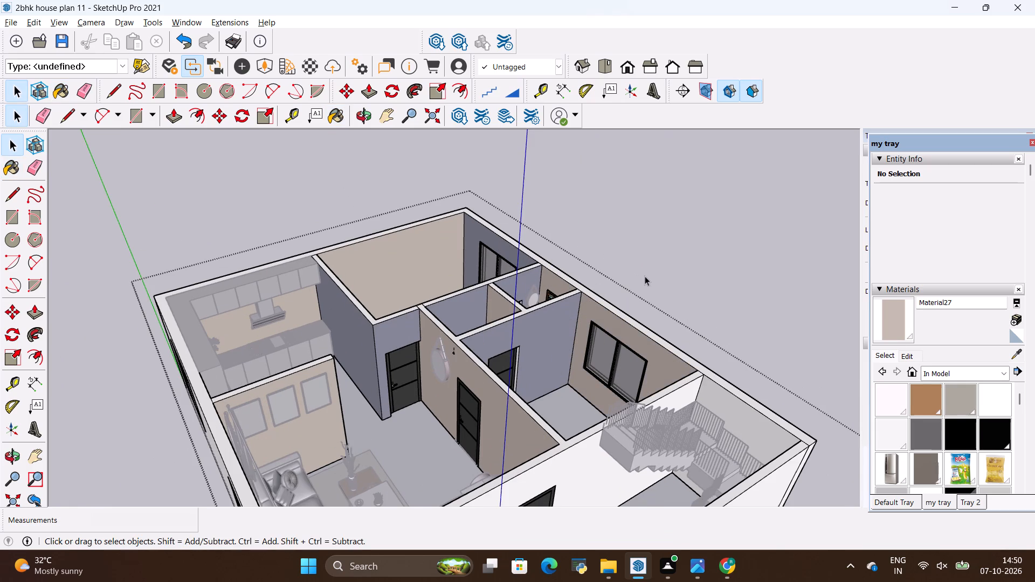
Create a new material using the plain blue-grey texture image 51b65fb537d63c20ce7f43c80d250e90 from the all materials folder.
scroll(641, 273, "down", 8)
scroll(630, 325, "up", 6)
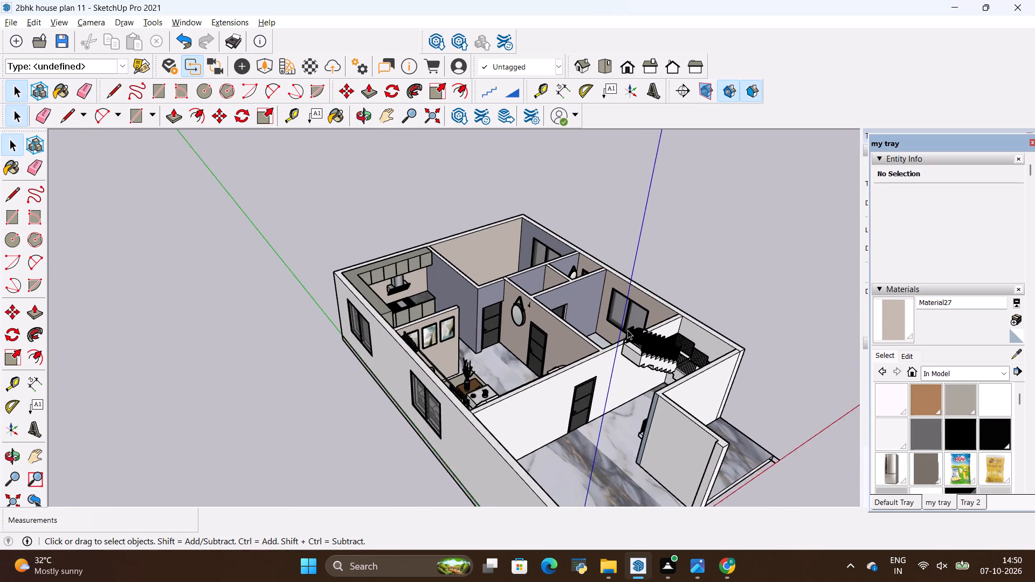
scroll(627, 330, "up", 2)
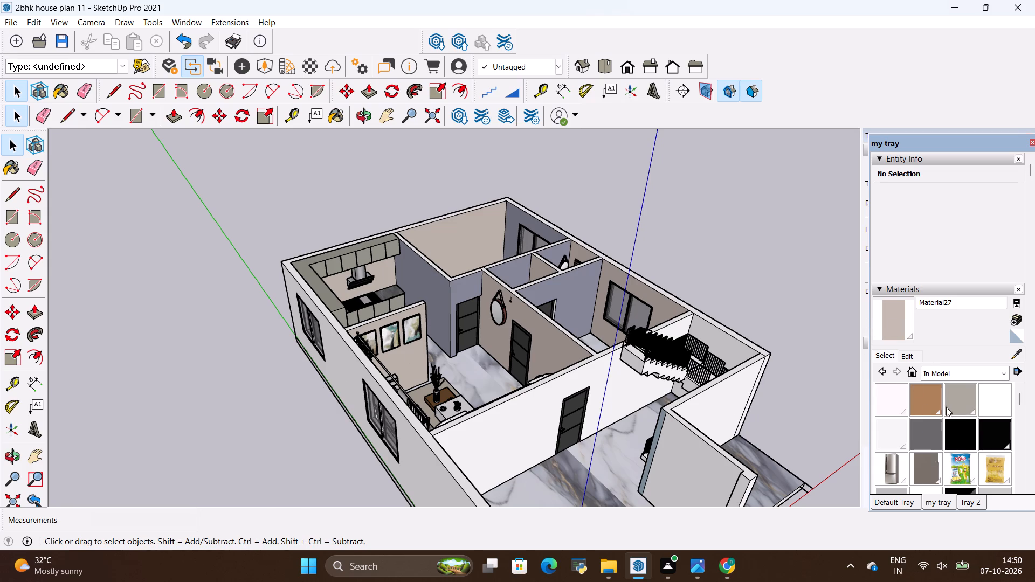
scroll(929, 419, "down", 5)
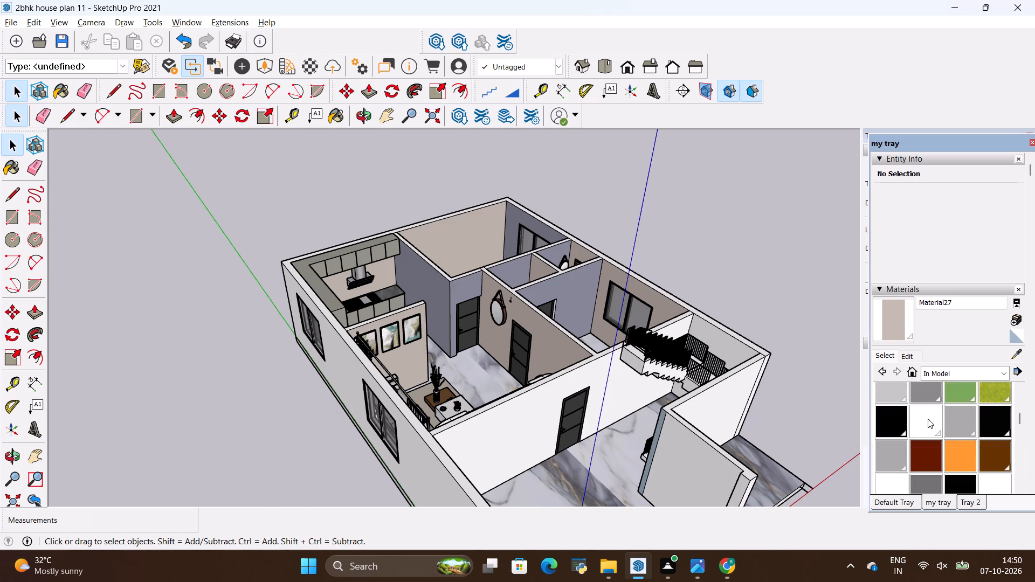
scroll(928, 419, "up", 10)
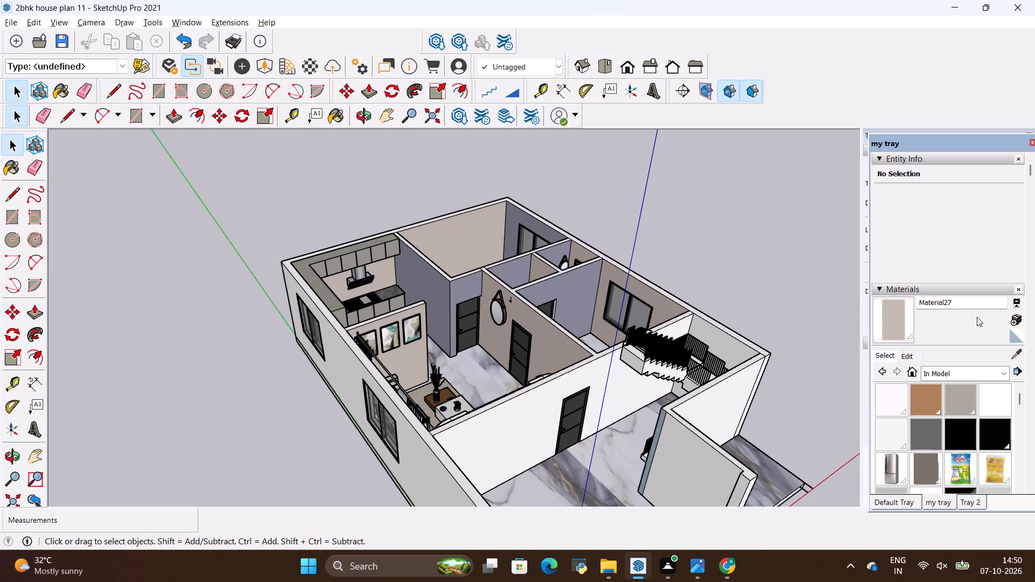
left_click(1016, 325)
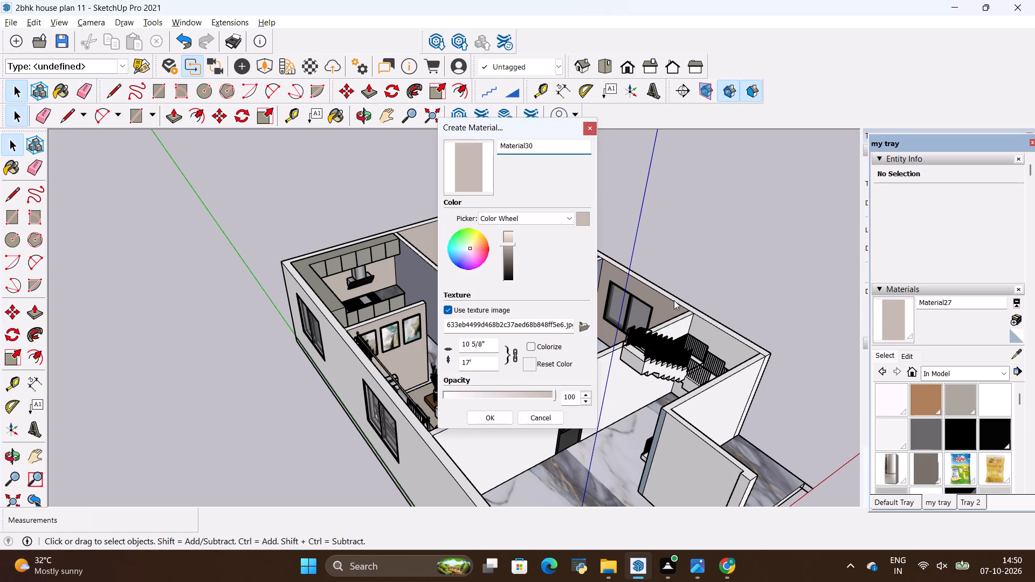
left_click(588, 325)
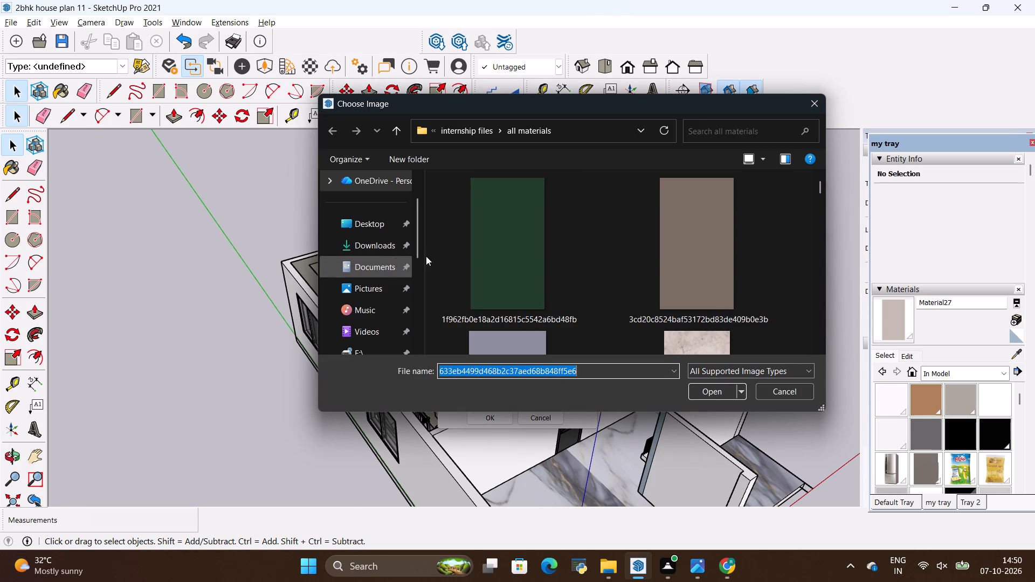
scroll(689, 263, "down", 3)
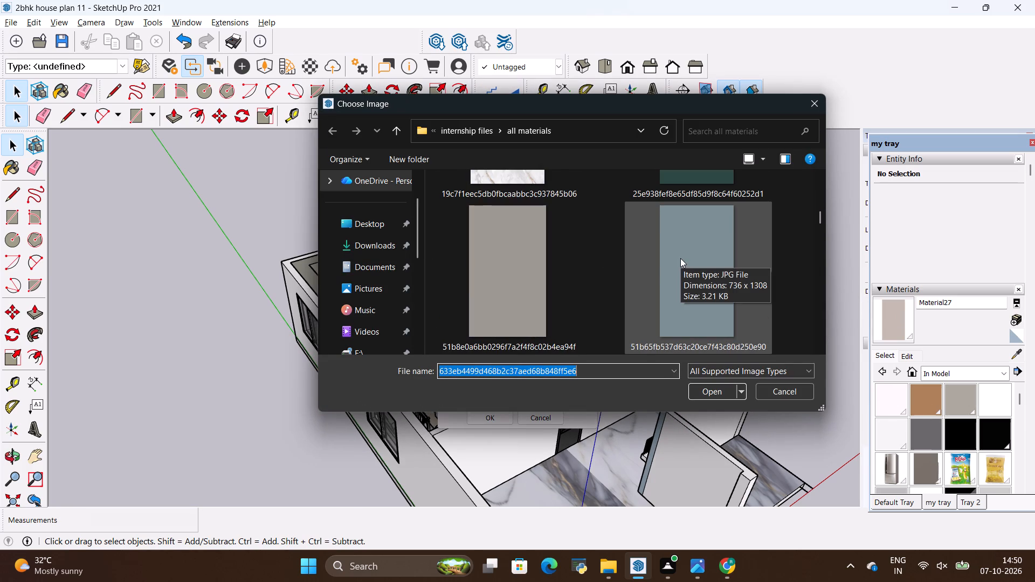
left_click(680, 258)
scroll(680, 258, "down", 2)
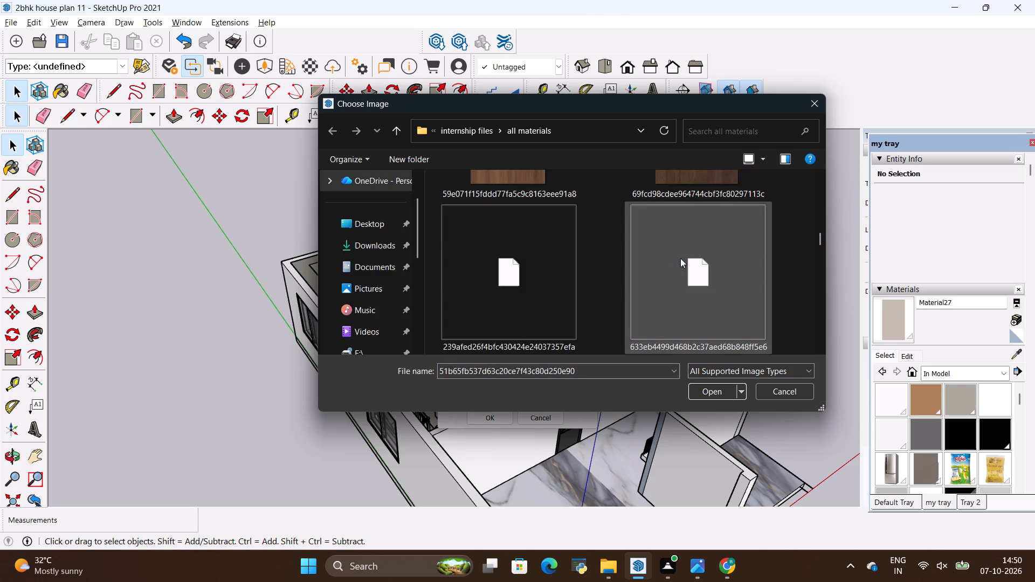
scroll(680, 258, "down", 1)
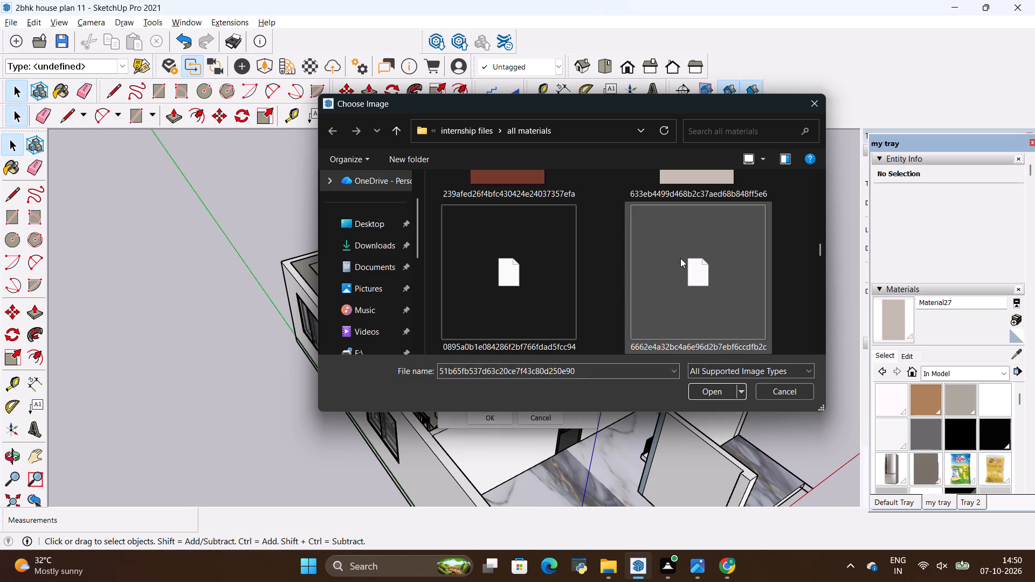
left_click(702, 392)
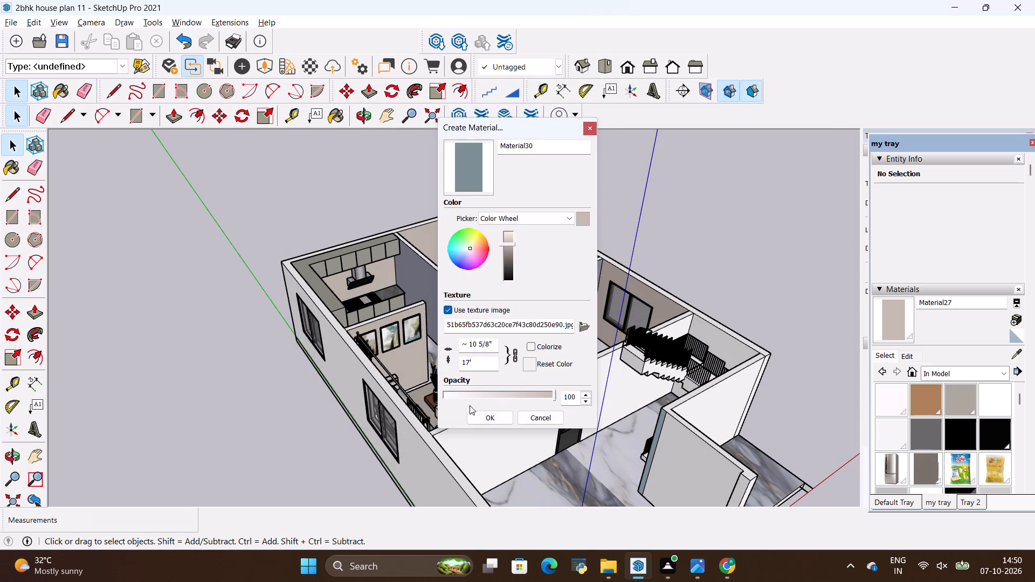
left_click(482, 416)
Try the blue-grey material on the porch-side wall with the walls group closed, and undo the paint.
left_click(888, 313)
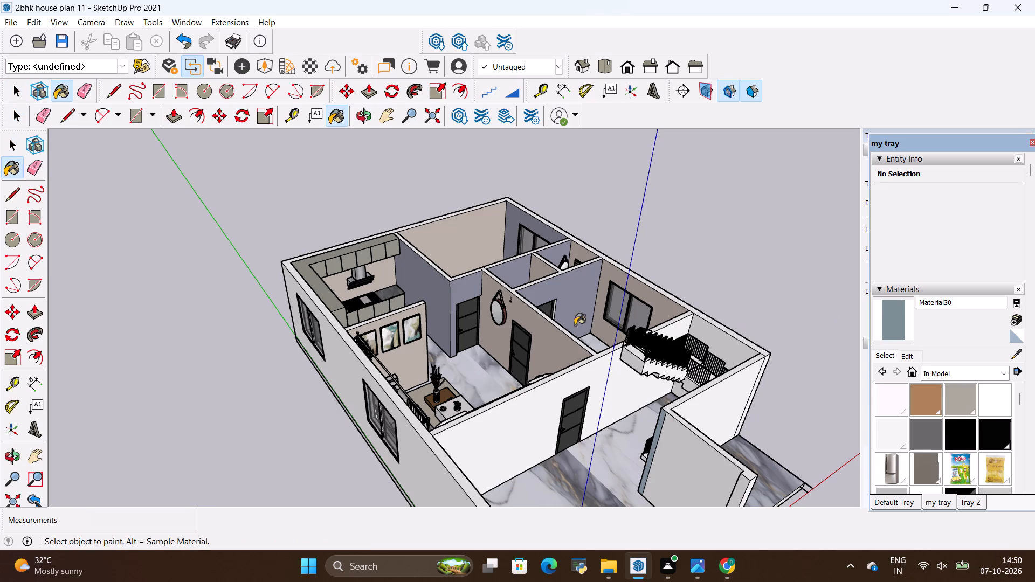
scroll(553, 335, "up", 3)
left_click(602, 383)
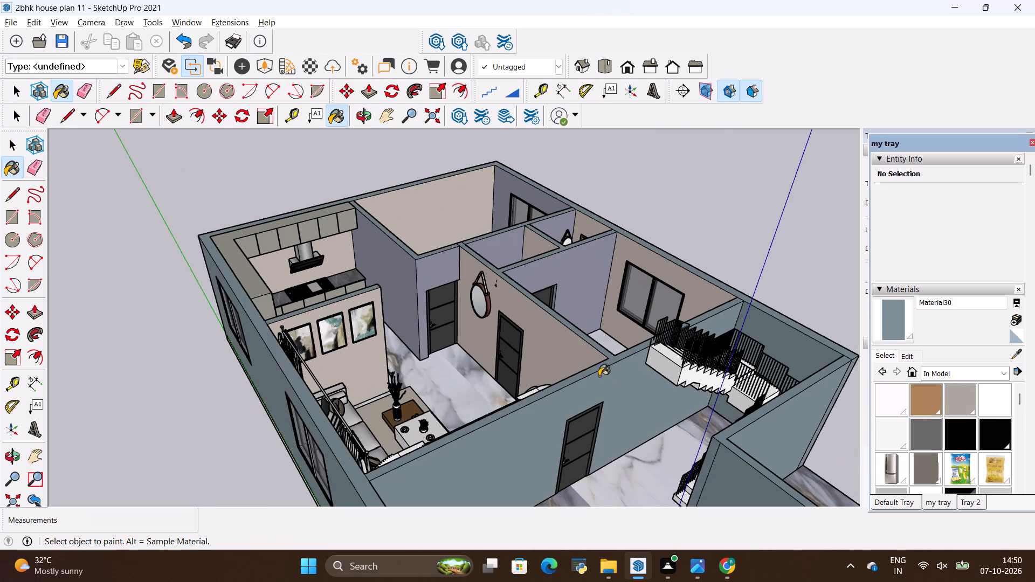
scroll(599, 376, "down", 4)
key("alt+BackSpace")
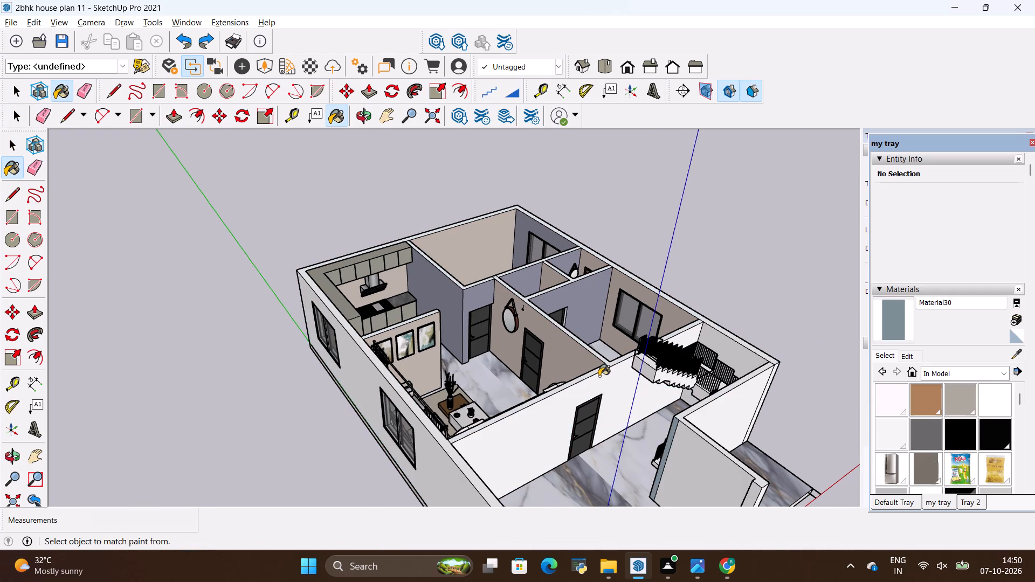
Open the walls group, paint the porch-side wall and the wall at the end of the staircase with the blue-grey material, and close the group.
key("space")
double_click(609, 394)
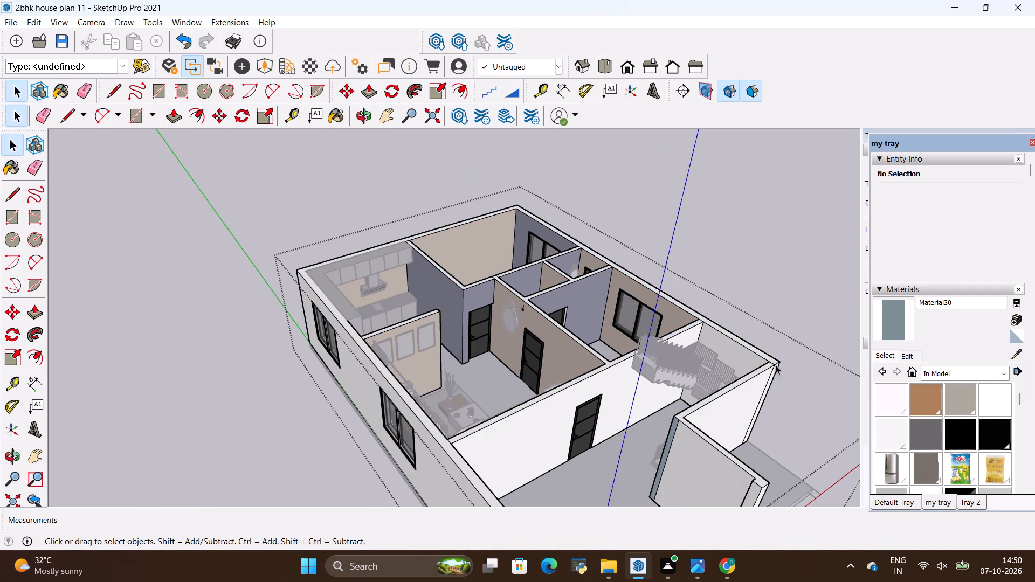
left_click(898, 328)
scroll(599, 302, "up", 4)
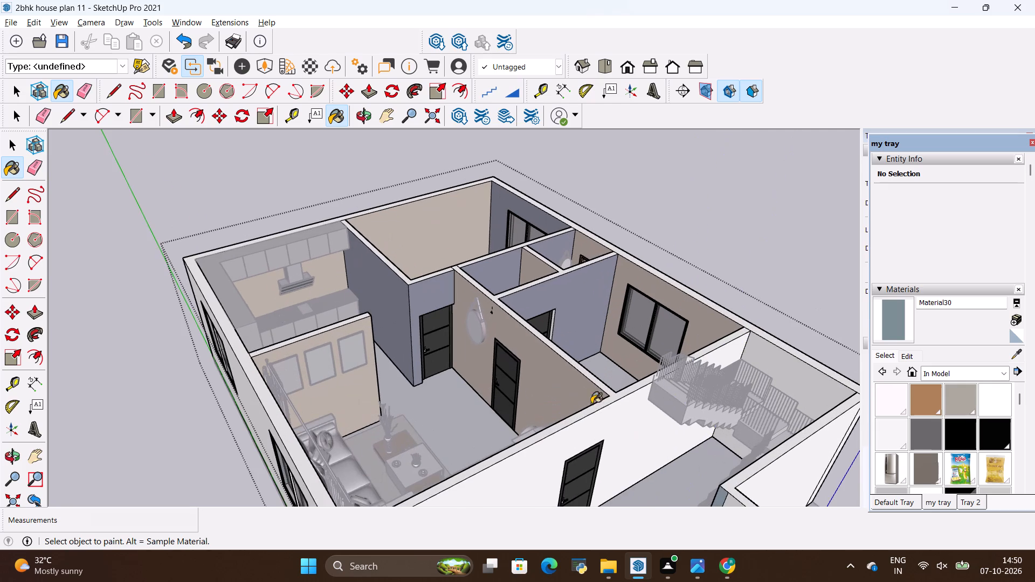
left_click(617, 425)
scroll(610, 418, "up", 5)
scroll(604, 410, "down", 20)
middle_click_drag(258, 386, 422, 486)
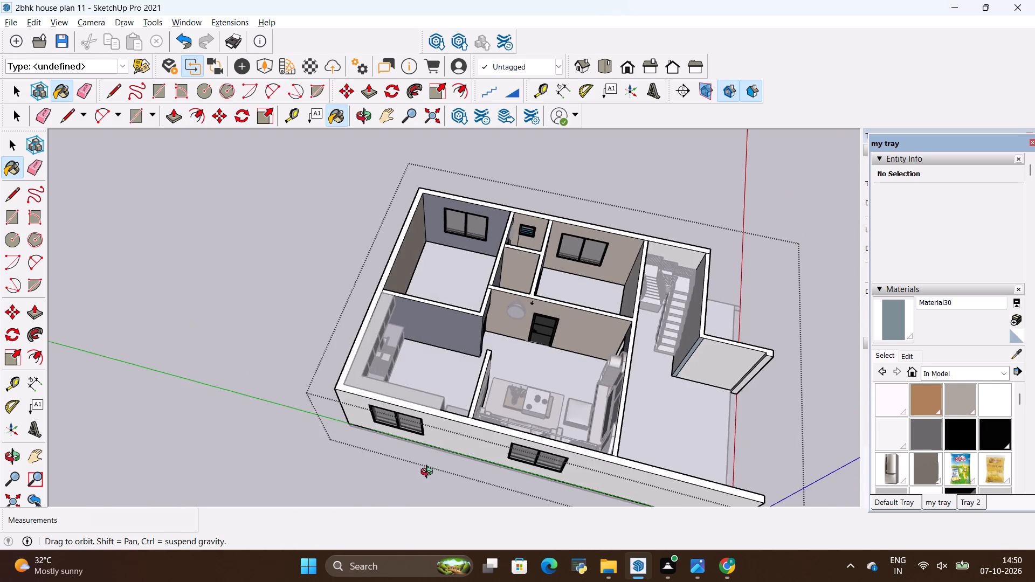
scroll(621, 271, "up", 9)
left_click(689, 255)
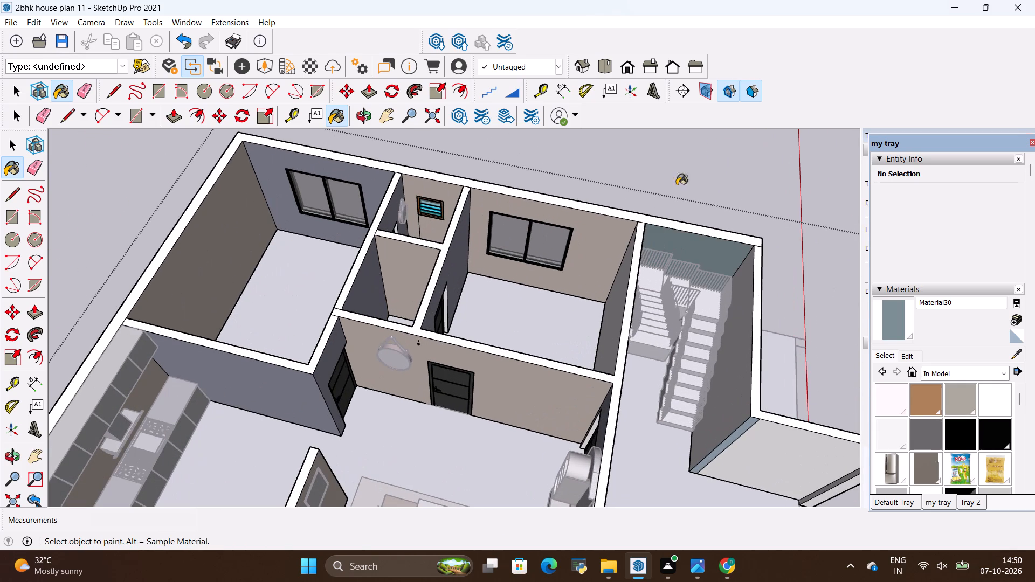
key("space")
left_click(691, 174)
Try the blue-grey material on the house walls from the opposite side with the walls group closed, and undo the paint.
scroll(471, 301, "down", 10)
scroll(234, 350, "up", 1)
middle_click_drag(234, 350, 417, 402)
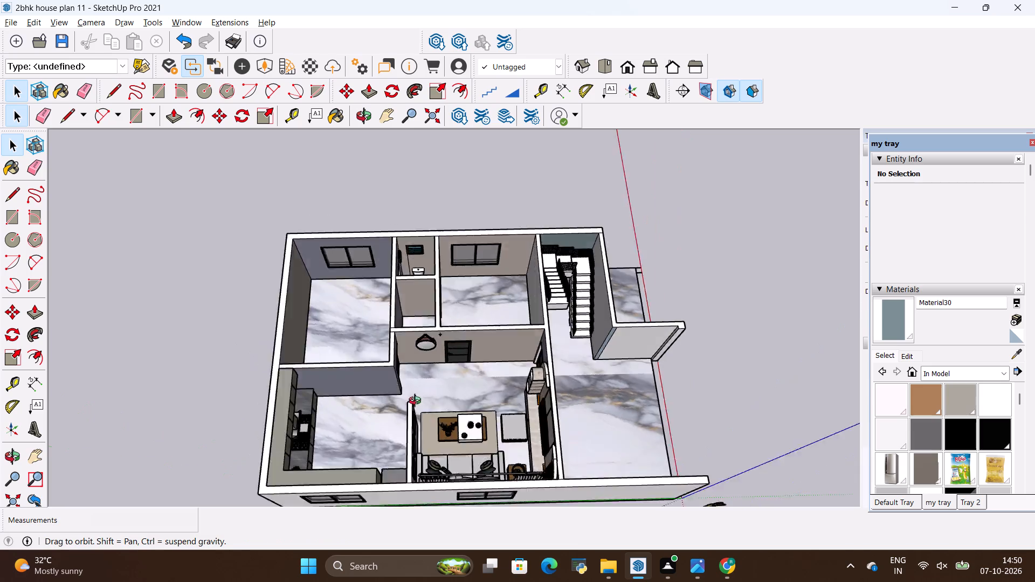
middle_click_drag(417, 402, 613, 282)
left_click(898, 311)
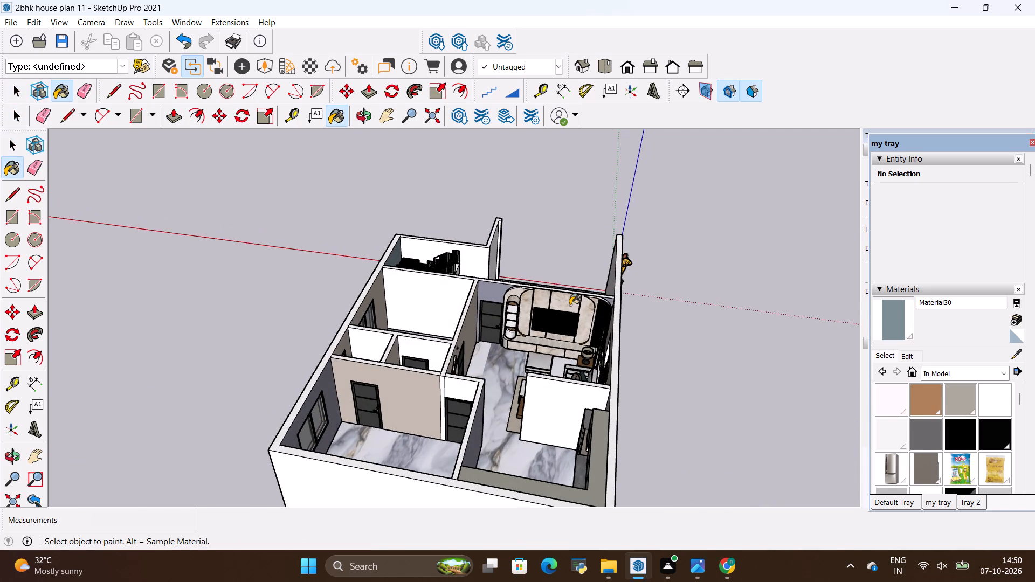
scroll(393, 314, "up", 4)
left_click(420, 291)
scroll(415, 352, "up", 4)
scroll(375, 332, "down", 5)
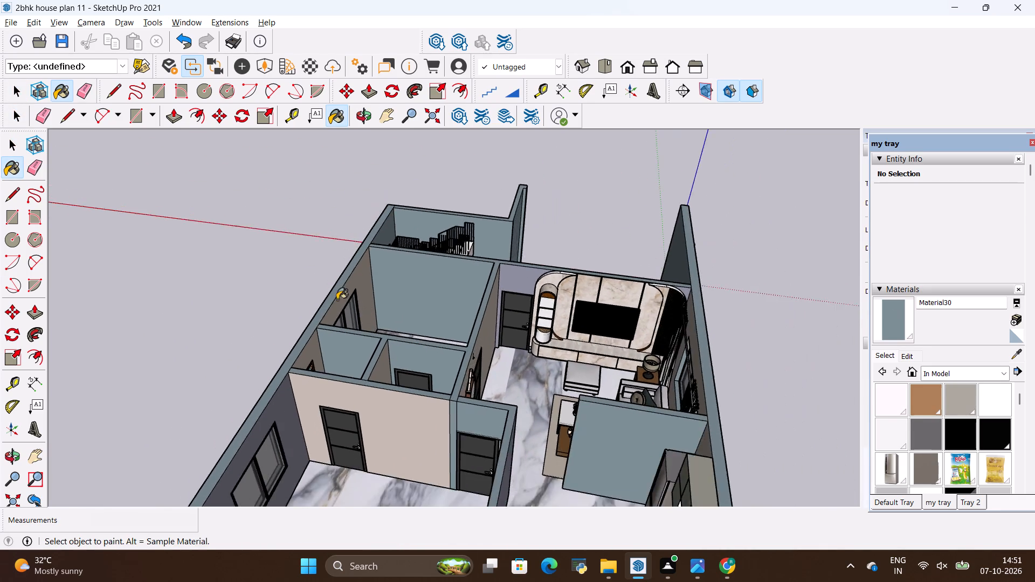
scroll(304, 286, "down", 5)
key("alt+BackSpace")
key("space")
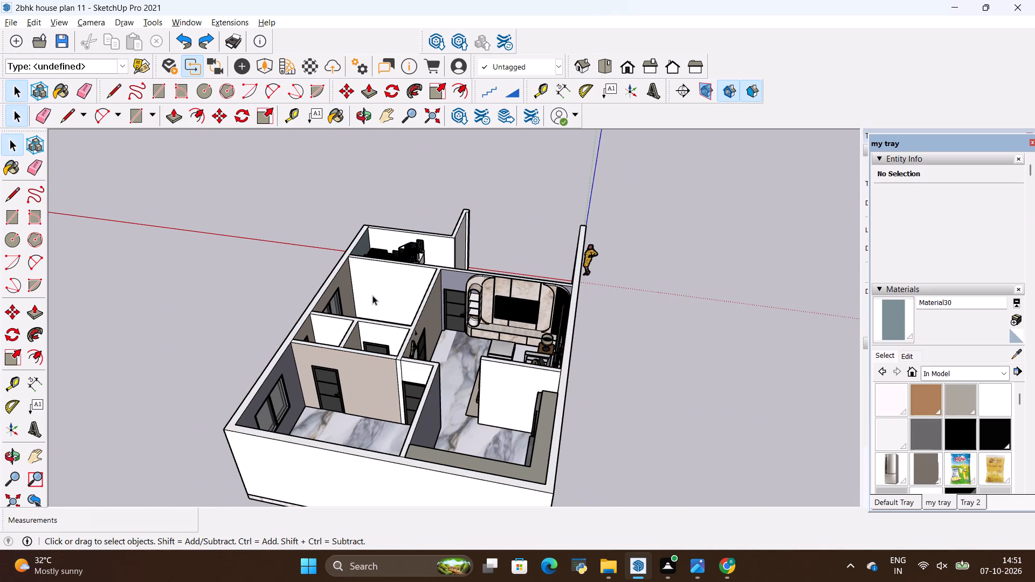
Open the walls group, paint the facing bedroom, two small-room, kitchen partition and above-passage-door walls with the blue-grey material, and close the group.
double_click(372, 295)
left_click(898, 323)
scroll(482, 302, "up", 4)
left_click(351, 285)
scroll(332, 347, "up", 4)
left_click(332, 347)
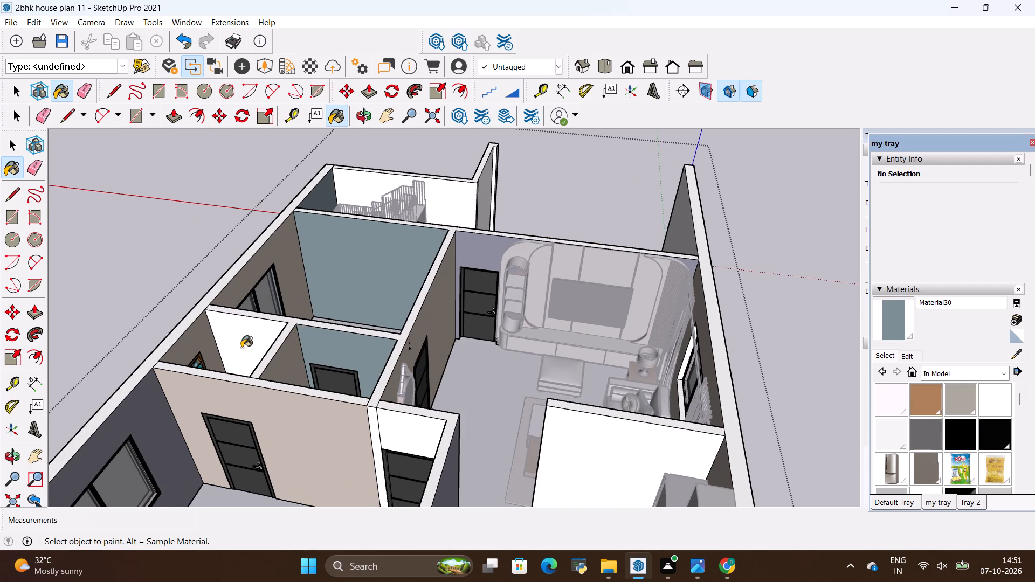
left_click(223, 348)
scroll(529, 352, "down", 3)
left_click(597, 420)
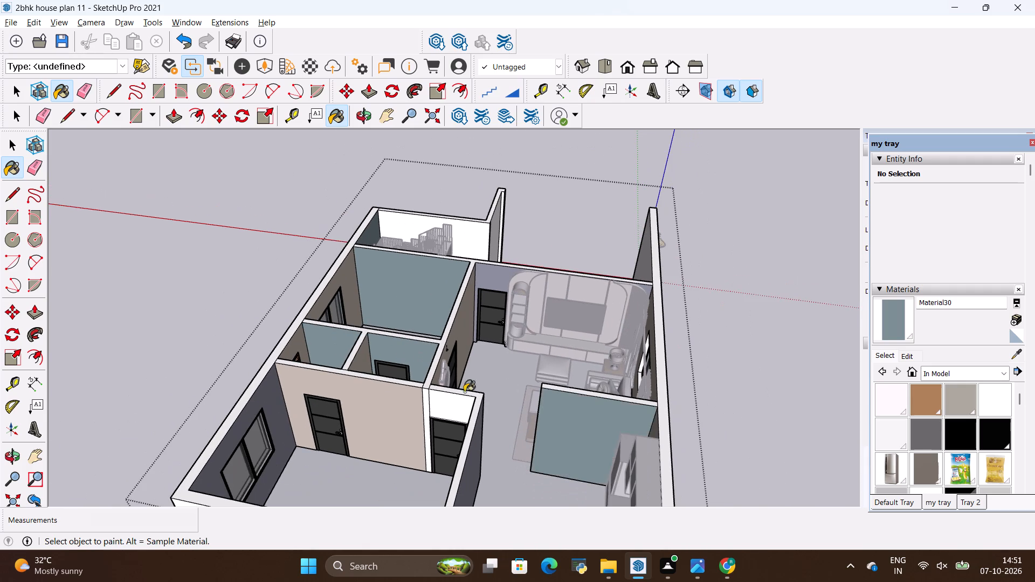
scroll(457, 405, "up", 4)
left_click(455, 410)
scroll(422, 367, "down", 5)
key("space")
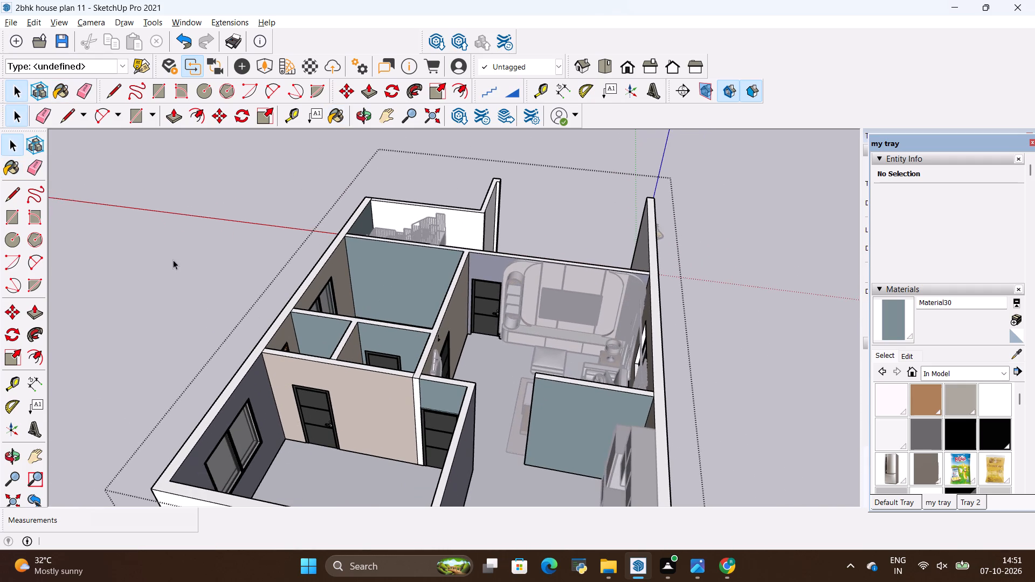
left_click(173, 260)
Examine the painted house from the window side and the porch side, including the blue-grey porch and staircase walls.
scroll(287, 275, "down", 6)
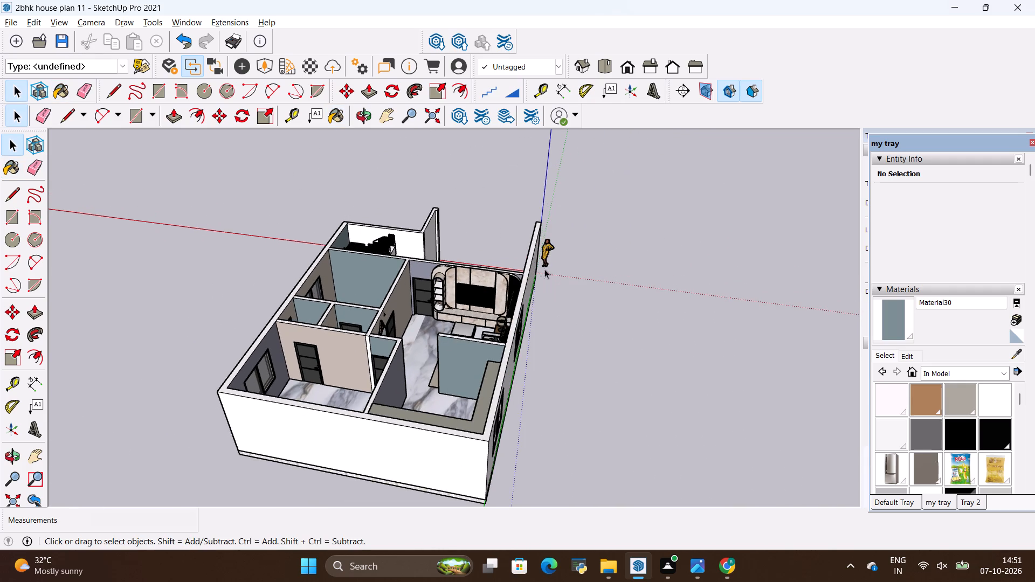
middle_click_drag(661, 332, 156, 344)
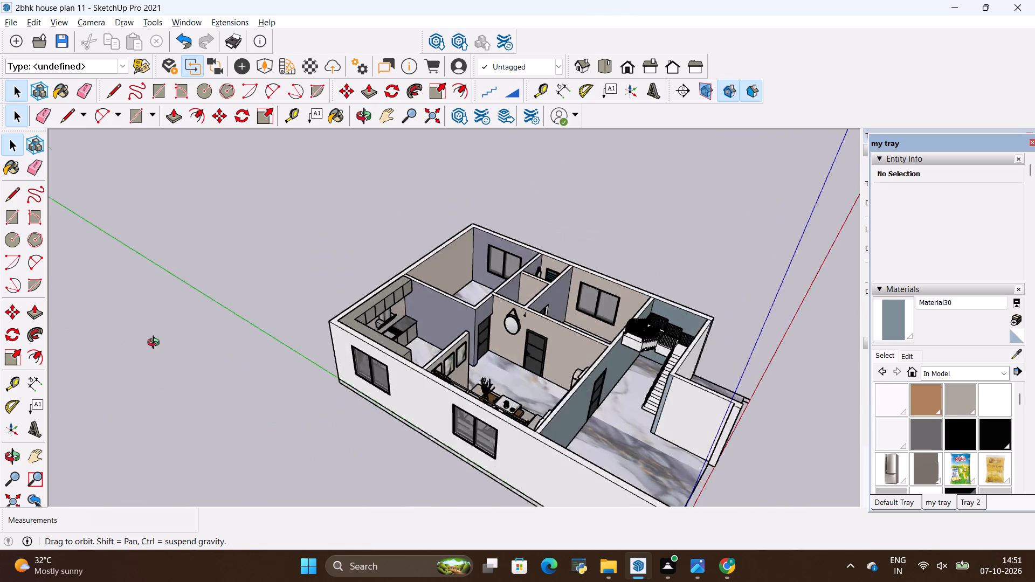
middle_click_drag(156, 344, 59, 213)
scroll(335, 268, "down", 3)
middle_click_drag(829, 303, 790, 351)
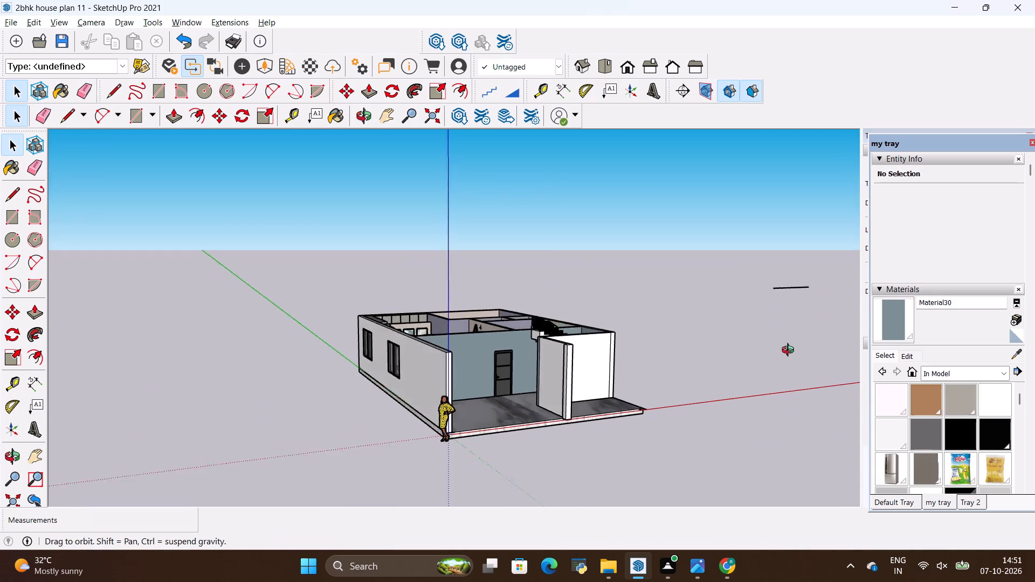
middle_click_drag(790, 351, 717, 394)
scroll(714, 385, "down", 5)
key("space")
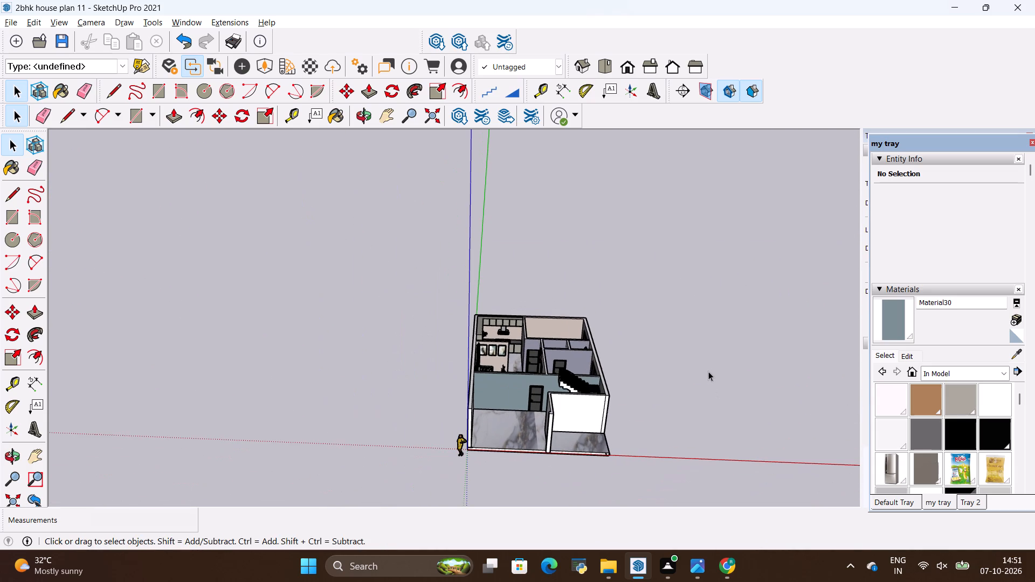
scroll(671, 369, "up", 4)
scroll(668, 364, "down", 6)
scroll(504, 455, "up", 16)
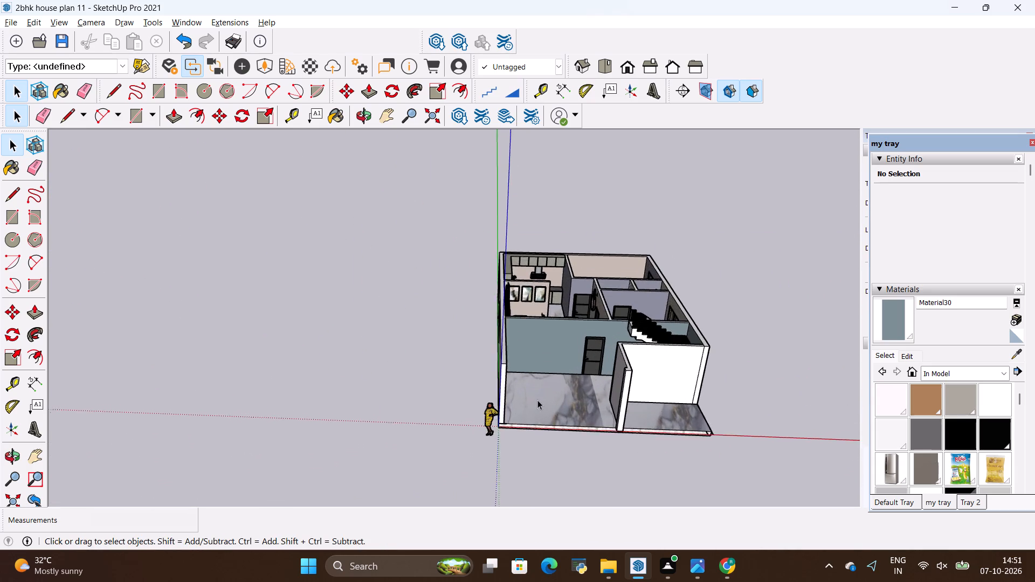
scroll(537, 400, "up", 2)
scroll(517, 352, "up", 1)
middle_click_drag(516, 351, 548, 442)
scroll(510, 405, "down", 6)
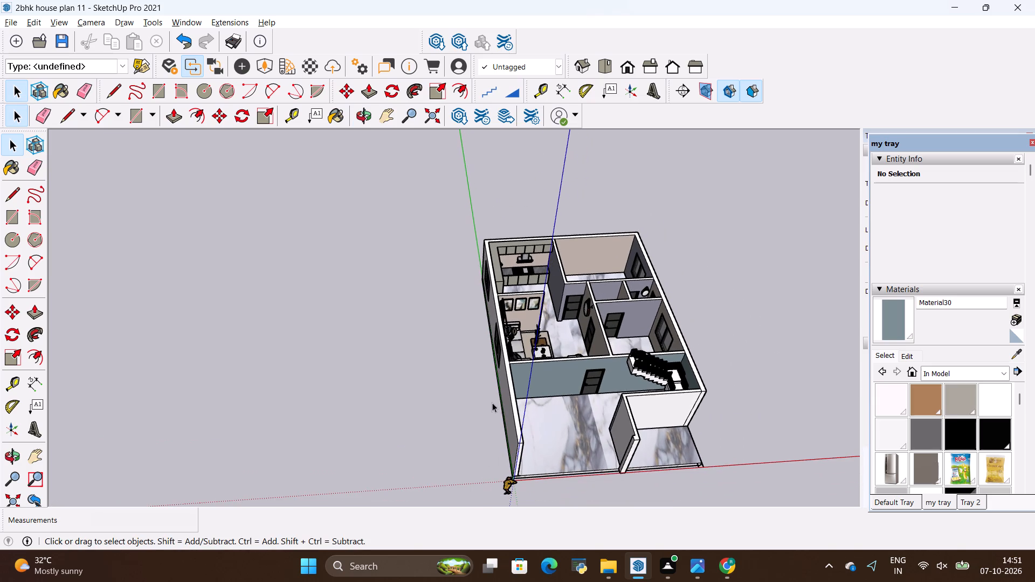
key("space")
left_click(777, 397)
Examine the wall colours of the living room, kitchen and adjoining rooms from the porch side.
scroll(646, 323, "up", 13)
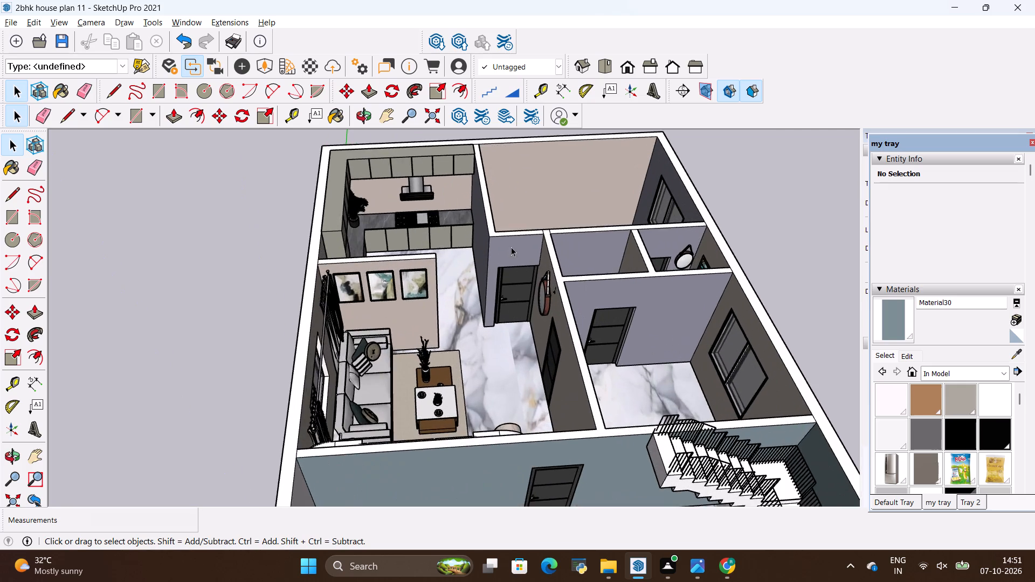
scroll(511, 247, "down", 5)
scroll(511, 334, "down", 1)
middle_click_drag(512, 334, 379, 278)
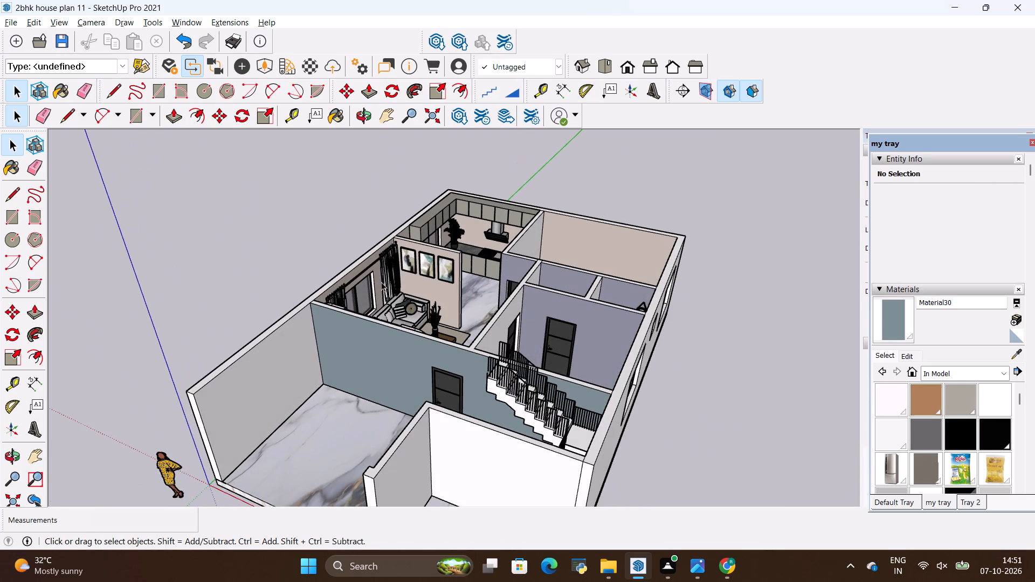
scroll(454, 292, "up", 3)
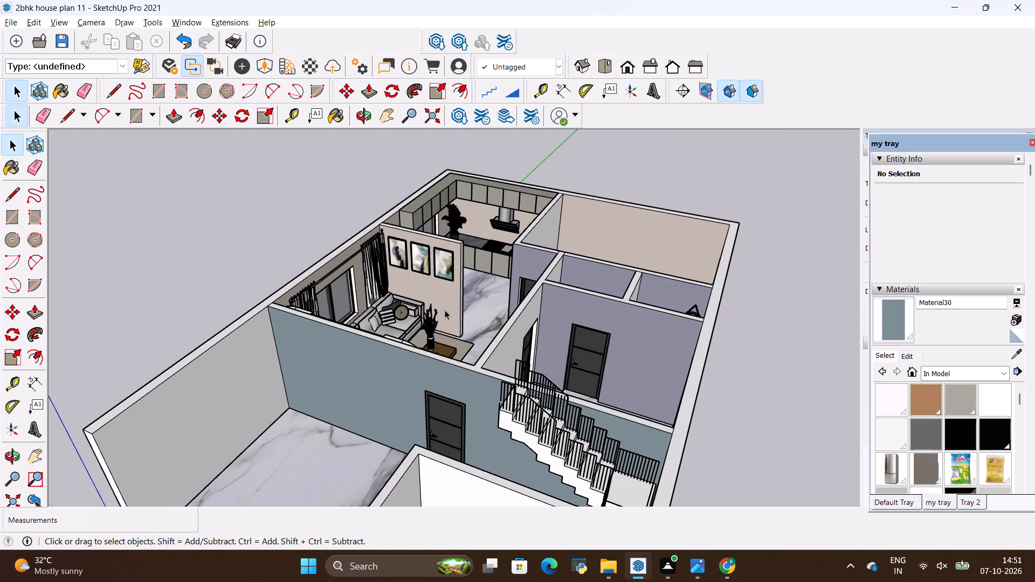
scroll(436, 244, "up", 2)
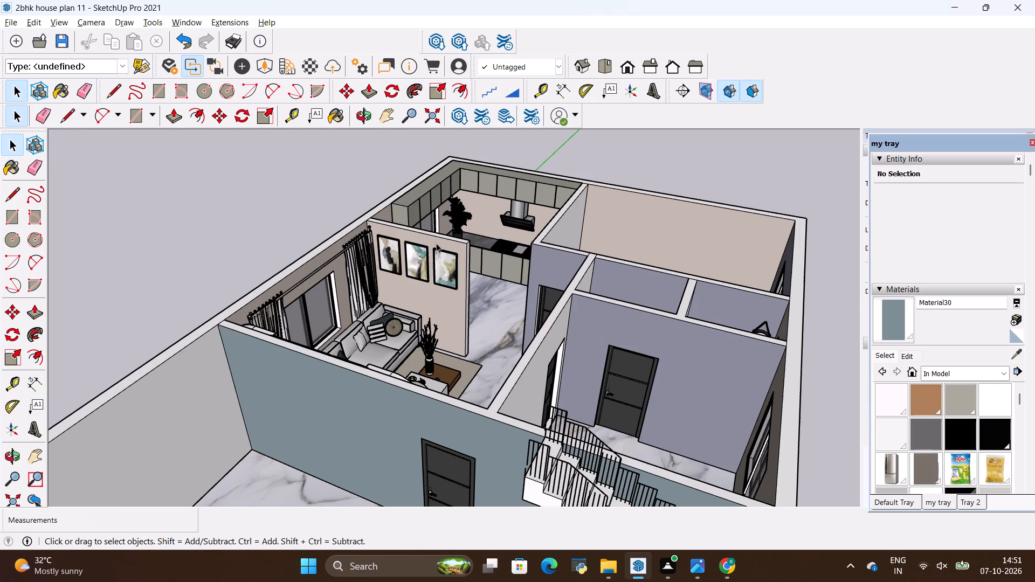
middle_click_drag(426, 248, 466, 292)
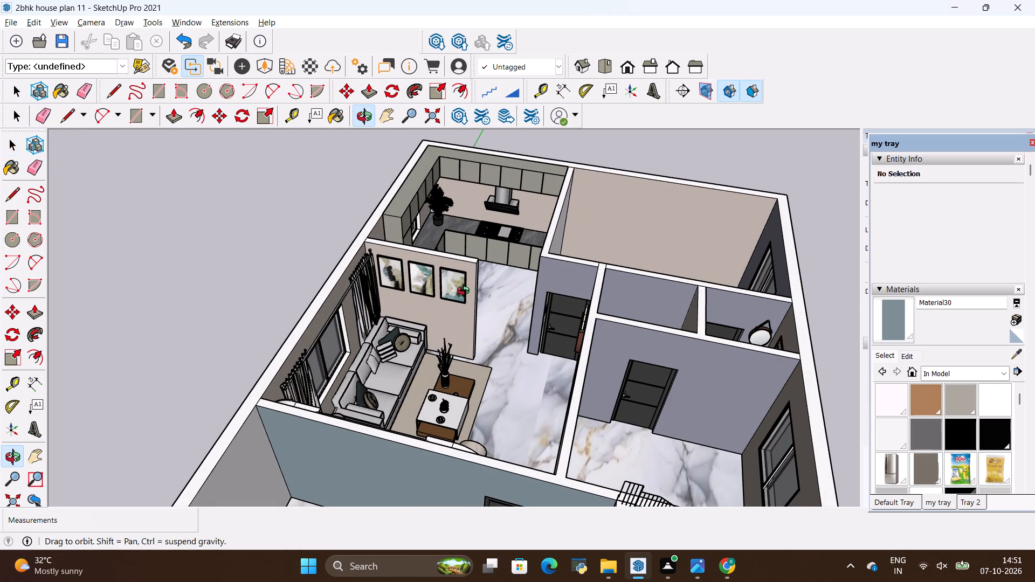
middle_click_drag(466, 292, 461, 272)
scroll(414, 238, "down", 3)
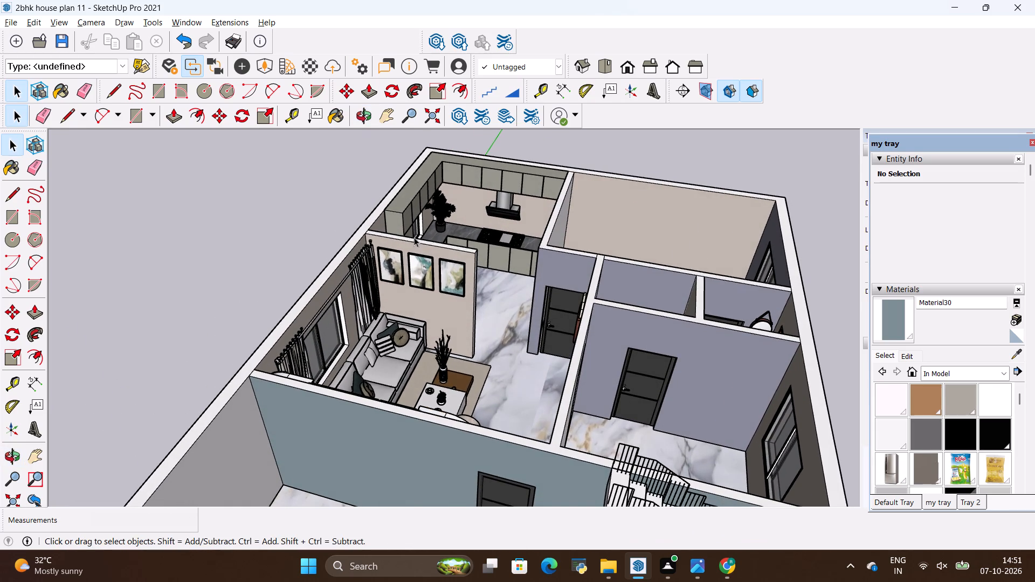
scroll(414, 237, "down", 3)
scroll(483, 172, "up", 8)
middle_click_drag(478, 280, 519, 168)
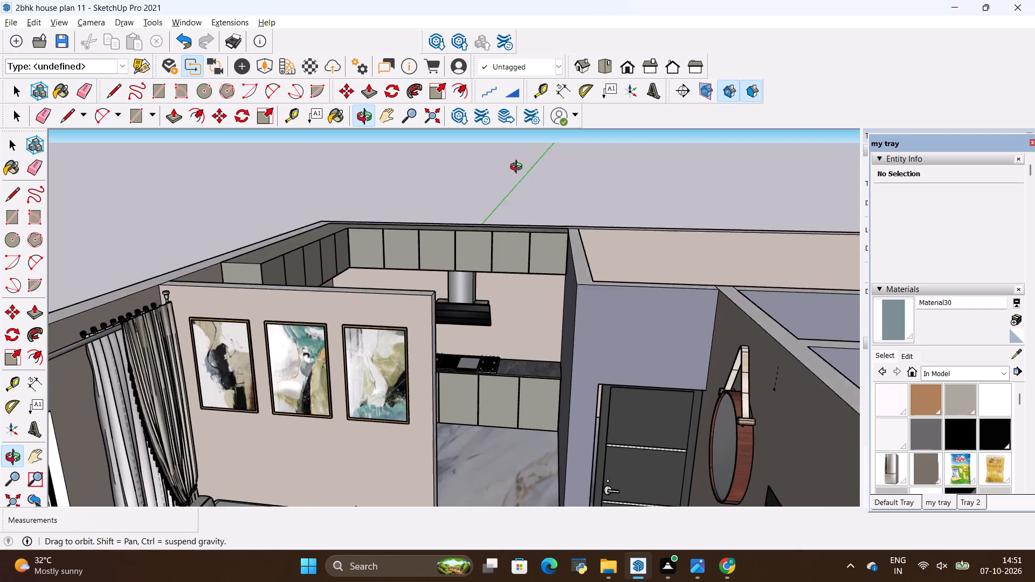
middle_click_drag(519, 168, 442, 212)
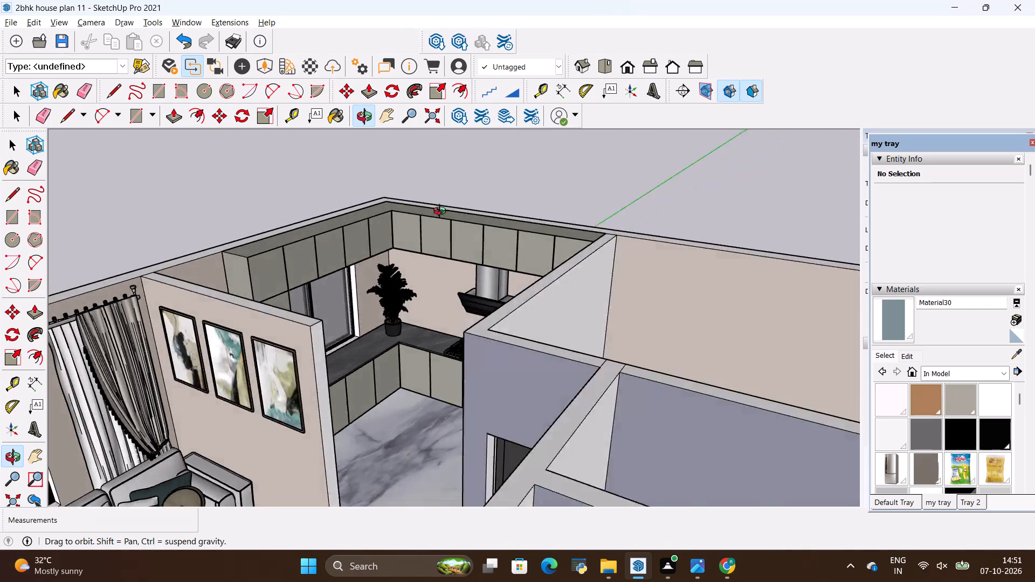
middle_click_drag(442, 212, 486, 212)
scroll(482, 280, "up", 4)
scroll(478, 273, "down", 18)
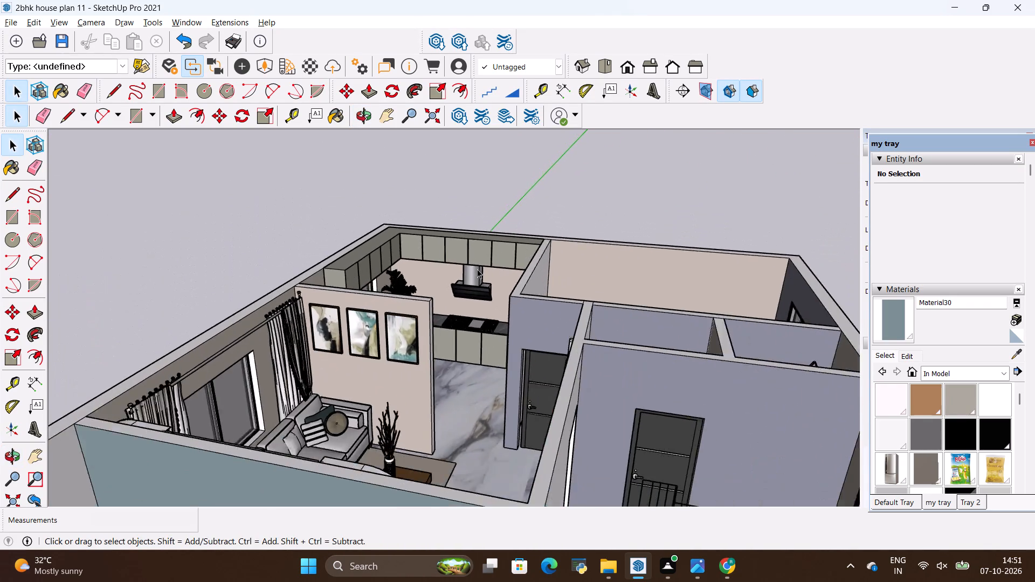
scroll(477, 269, "down", 15)
middle_click_drag(536, 287, 454, 389)
scroll(536, 292, "up", 1)
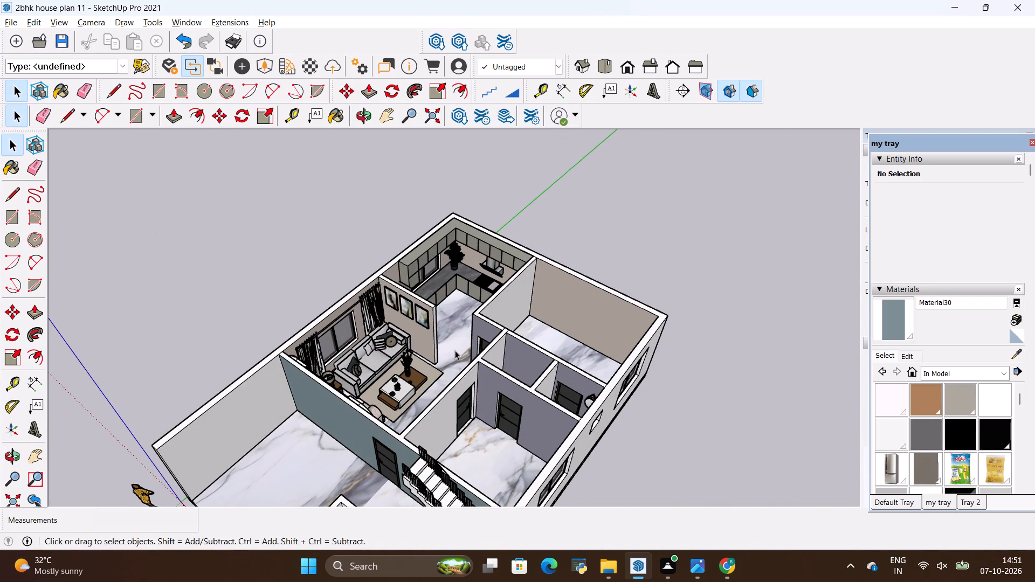
Examine the floor layout from above and the painted walls of the window-side bedrooms and small rooms.
middle_click_drag(275, 308, 291, 364)
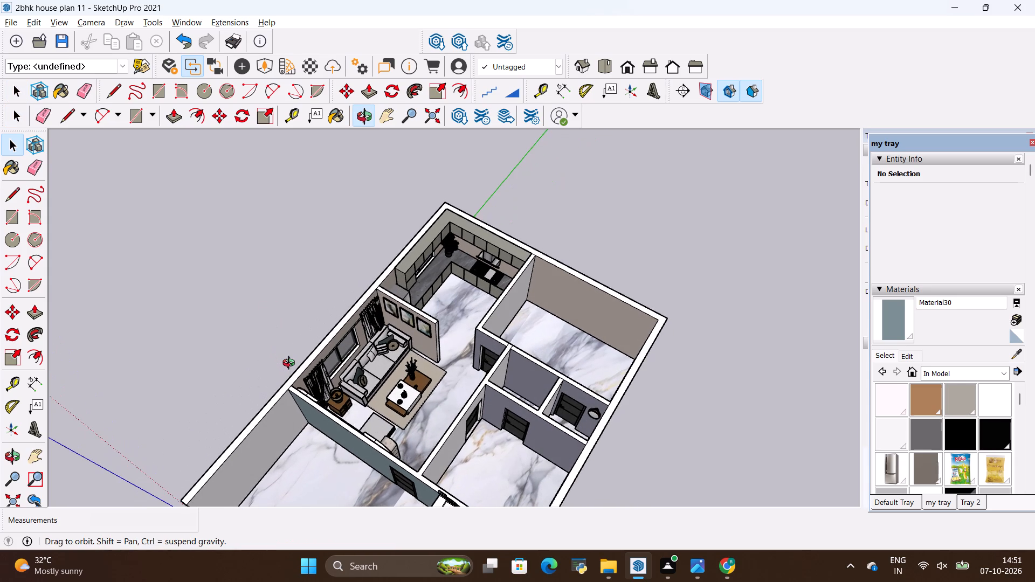
middle_click_drag(291, 364, 307, 384)
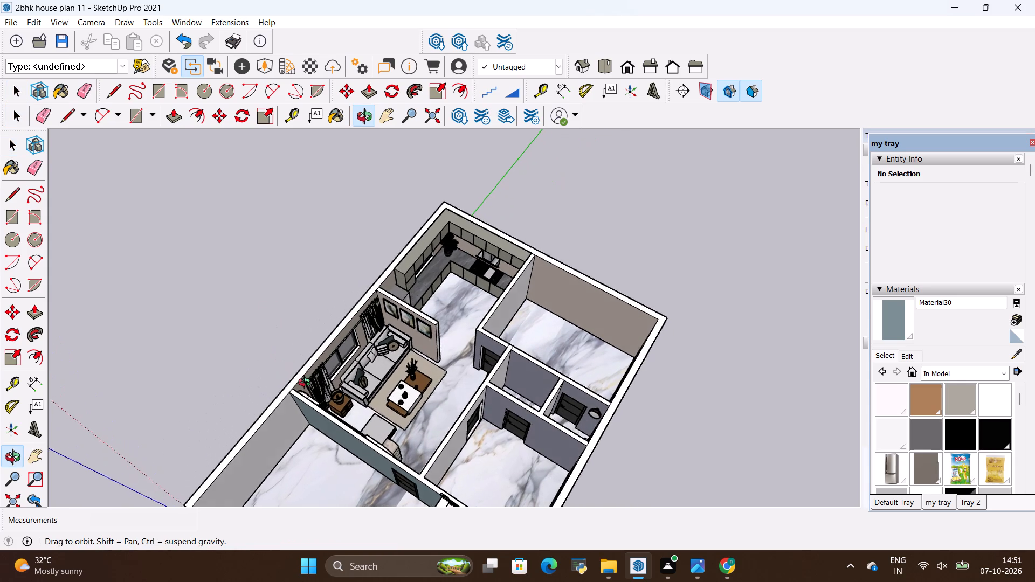
middle_click_drag(307, 384, 650, 328)
middle_click_drag(234, 364, 344, 418)
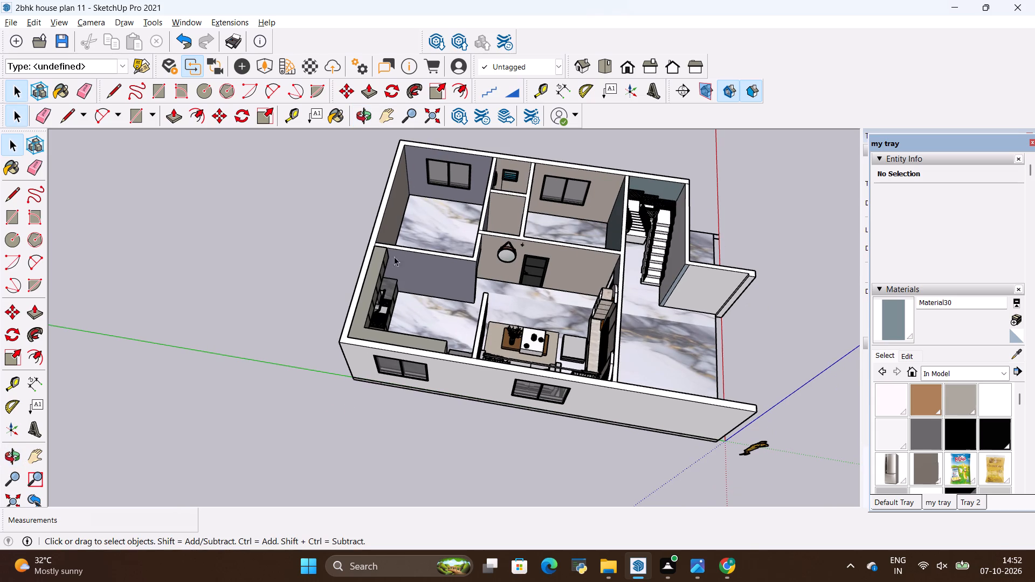
scroll(415, 209, "up", 1)
scroll(415, 209, "down", 5)
scroll(436, 169, "up", 11)
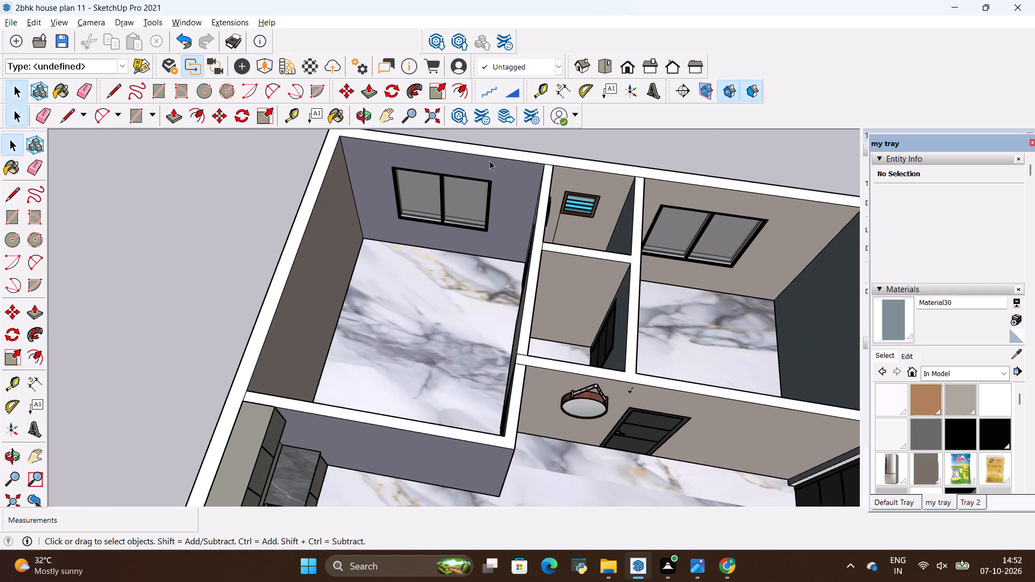
middle_click_drag(491, 260, 479, 188)
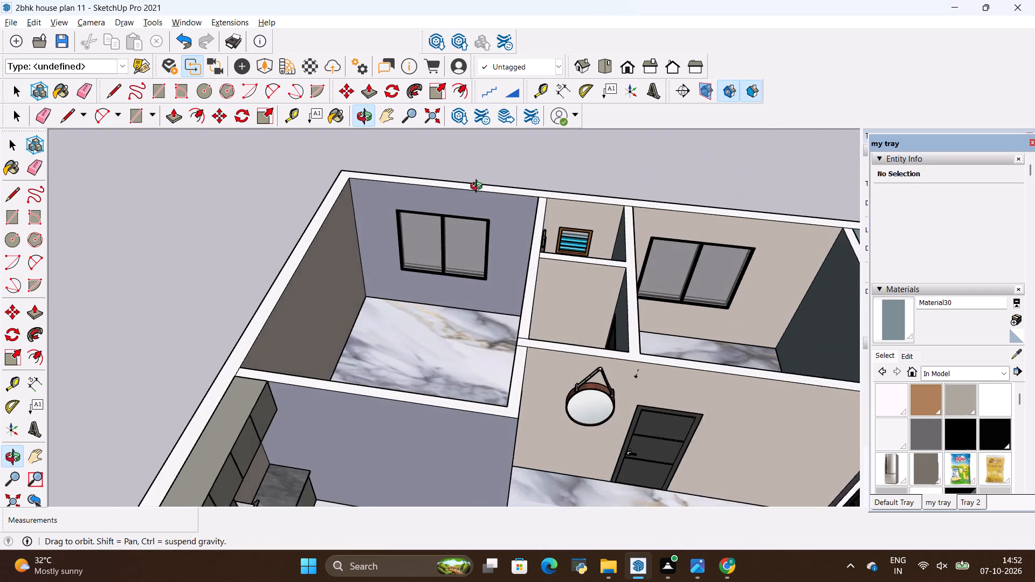
middle_click_drag(479, 188, 481, 179)
scroll(481, 179, "up", 1)
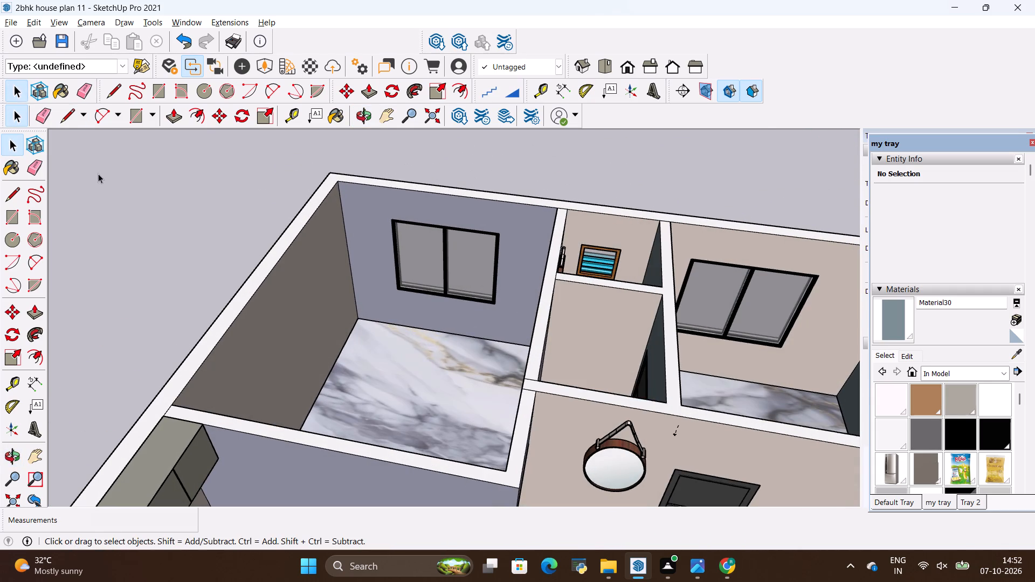
key("space")
left_click(98, 174)
scroll(162, 255, "down", 12)
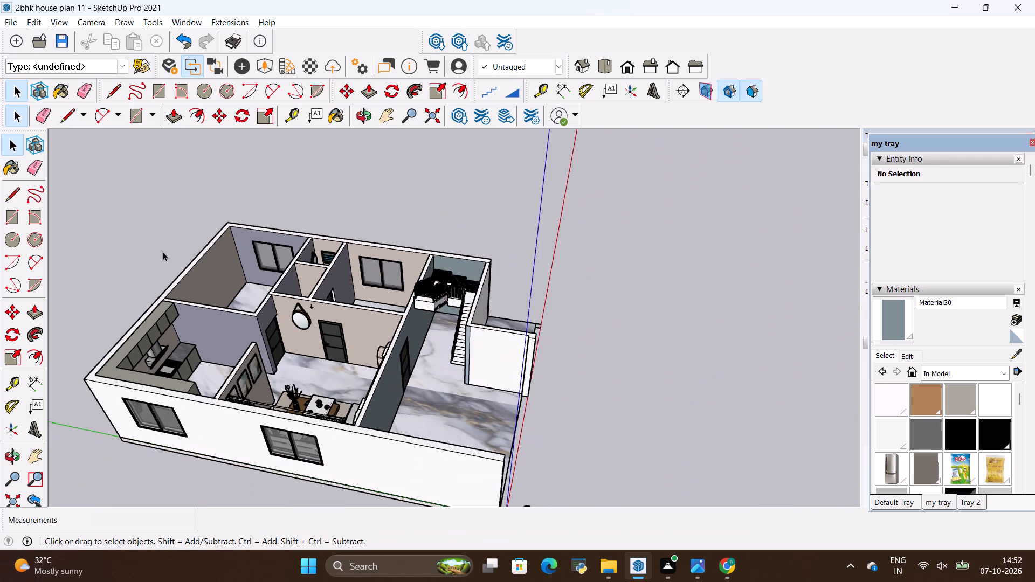
scroll(158, 258, "down", 5)
scroll(119, 396, "up", 3)
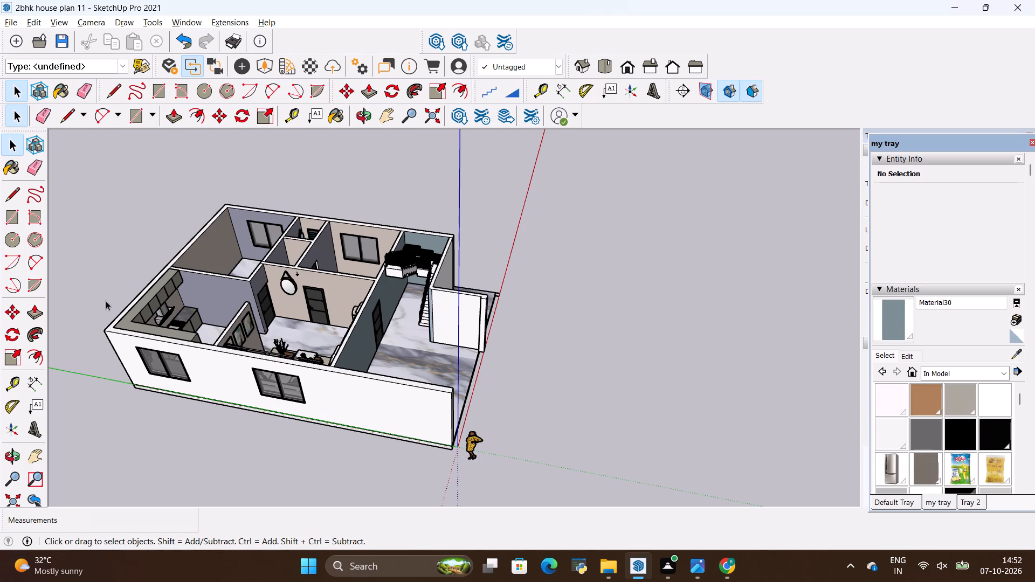
Review the wall colours across the whole house from several angles around the kitchen and living room side.
scroll(0, 163, "up", 1)
scroll(92, 185, "up", 2)
key("space")
left_click(105, 221)
scroll(138, 257, "up", 2)
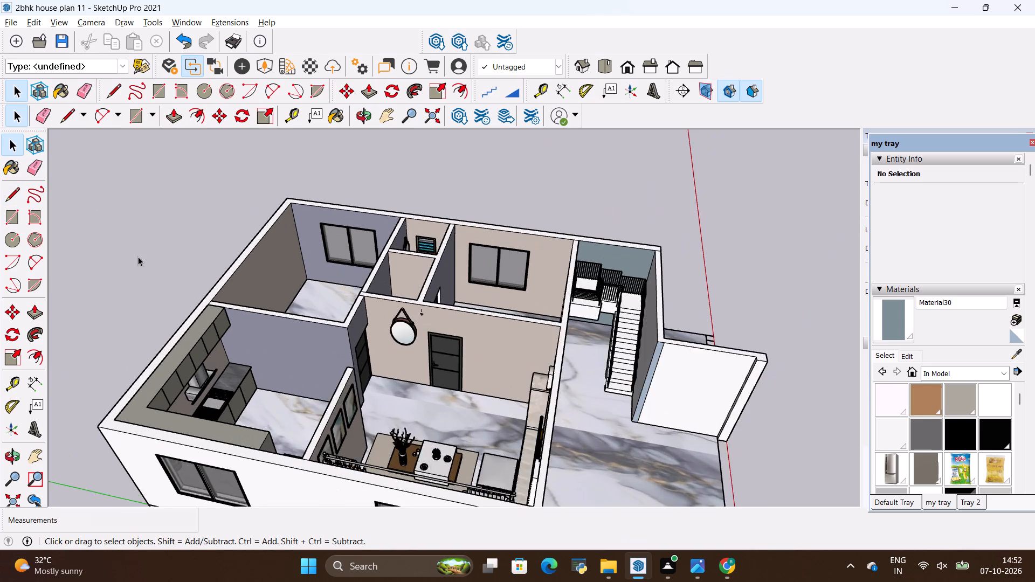
scroll(138, 257, "down", 5)
middle_click_drag(147, 260, 165, 279)
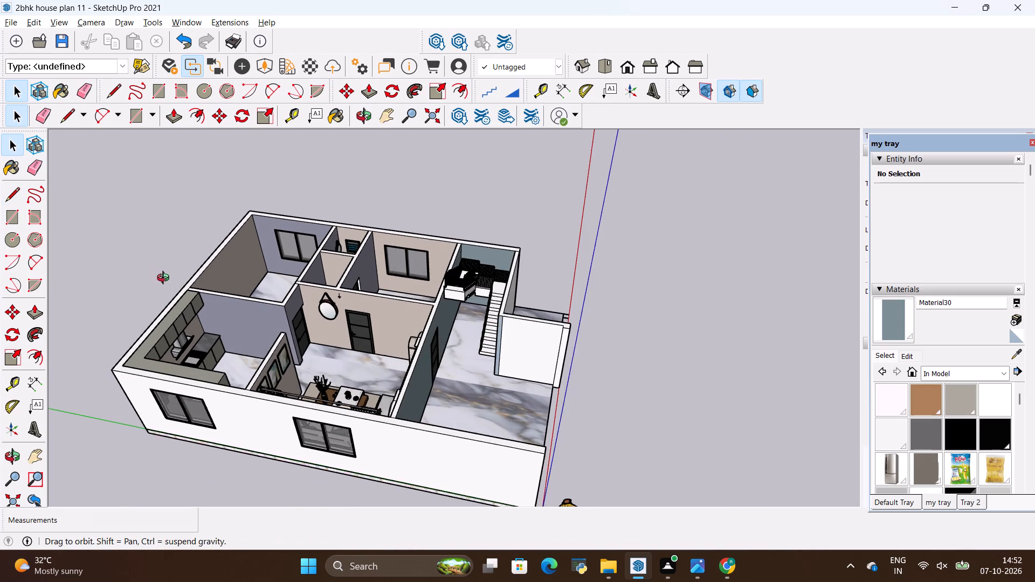
middle_click_drag(165, 279, 421, 226)
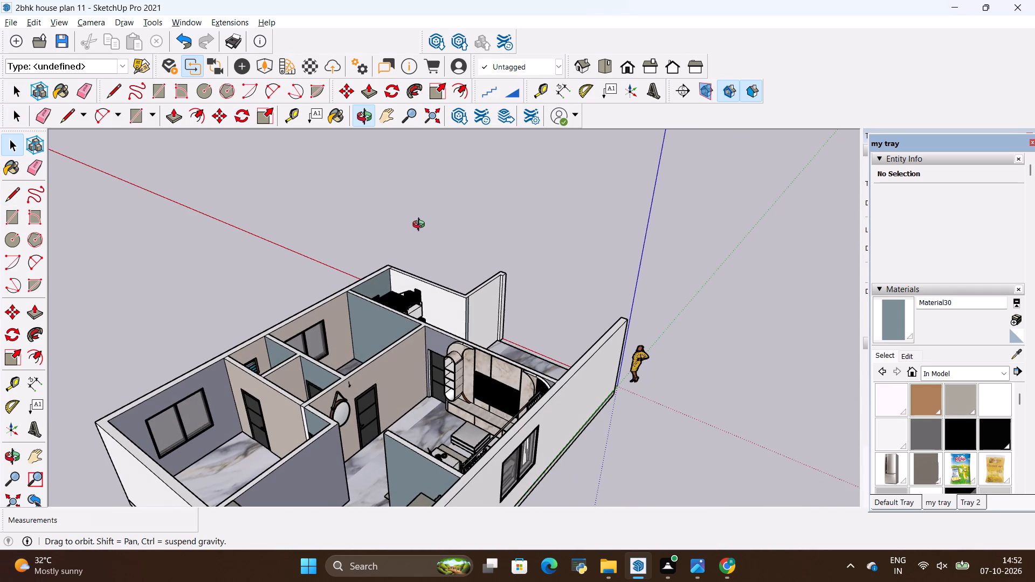
middle_click_drag(421, 226, 302, 221)
middle_click_drag(260, 219, 232, 219)
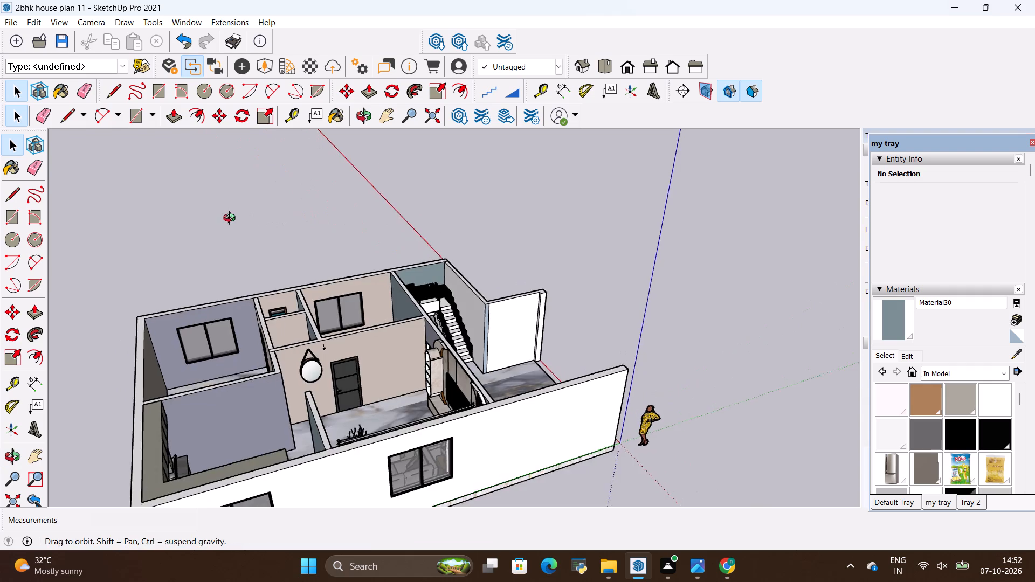
middle_click_drag(232, 219, 160, 219)
scroll(226, 303, "up", 3)
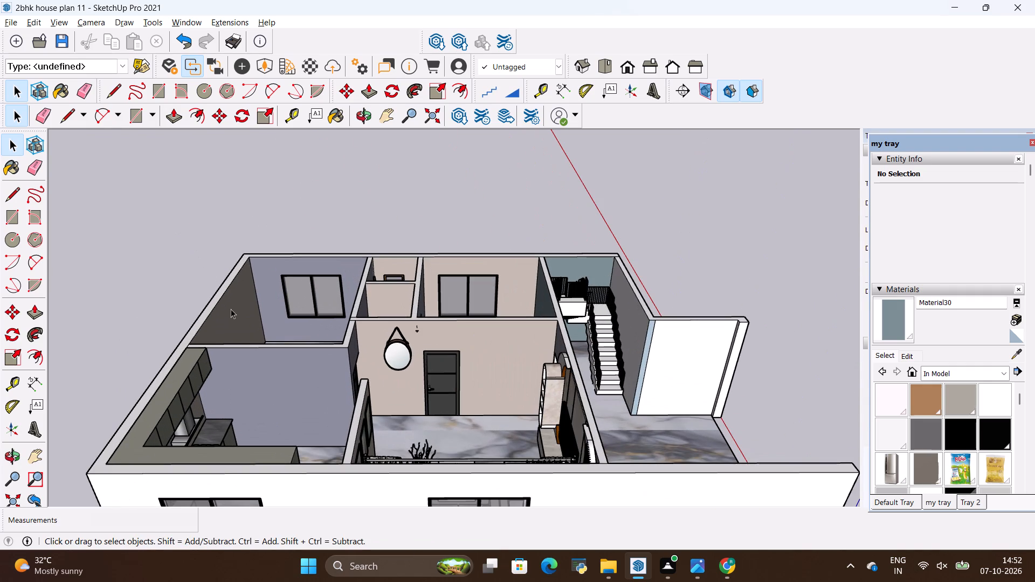
middle_click_drag(431, 399, 372, 403)
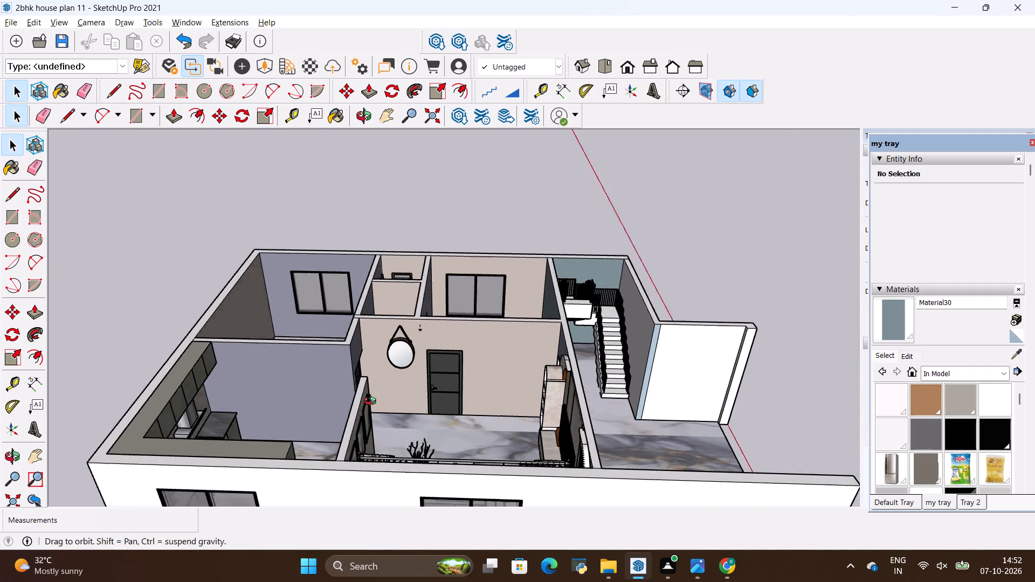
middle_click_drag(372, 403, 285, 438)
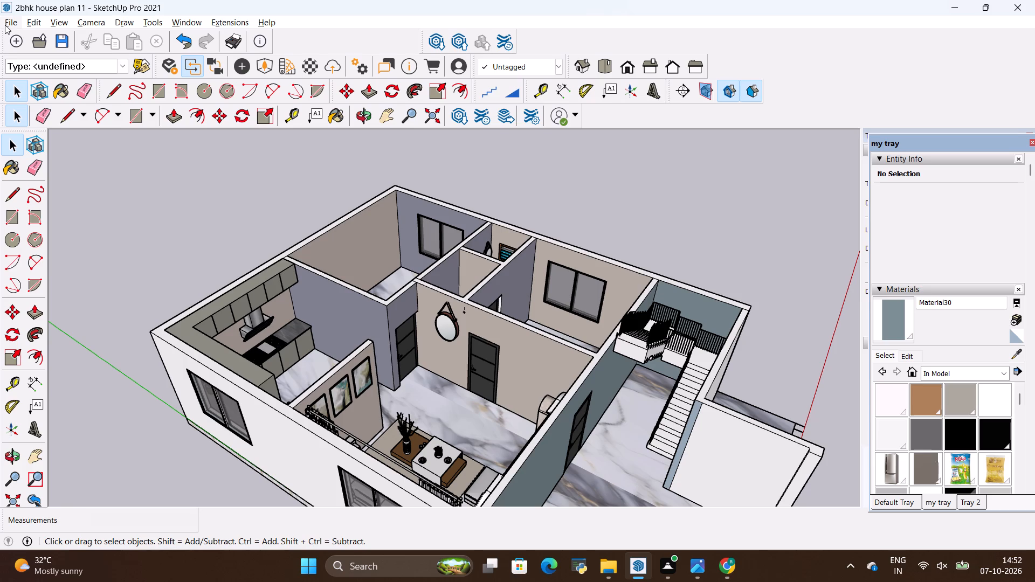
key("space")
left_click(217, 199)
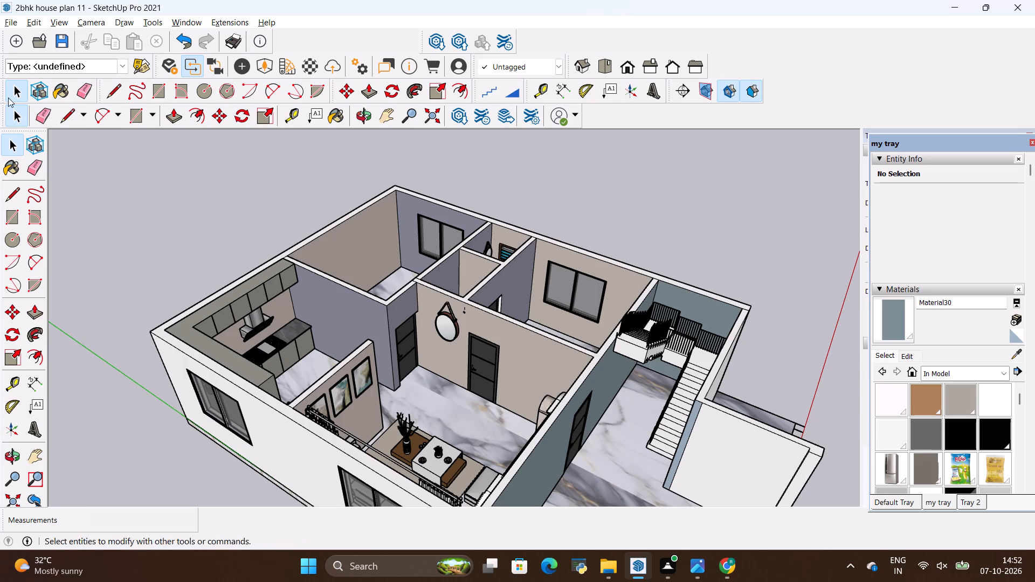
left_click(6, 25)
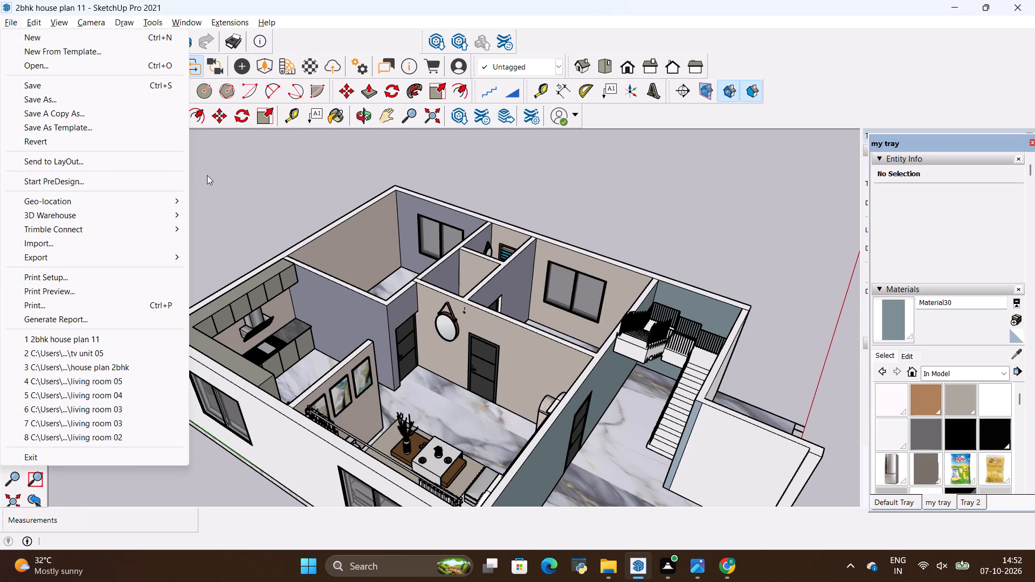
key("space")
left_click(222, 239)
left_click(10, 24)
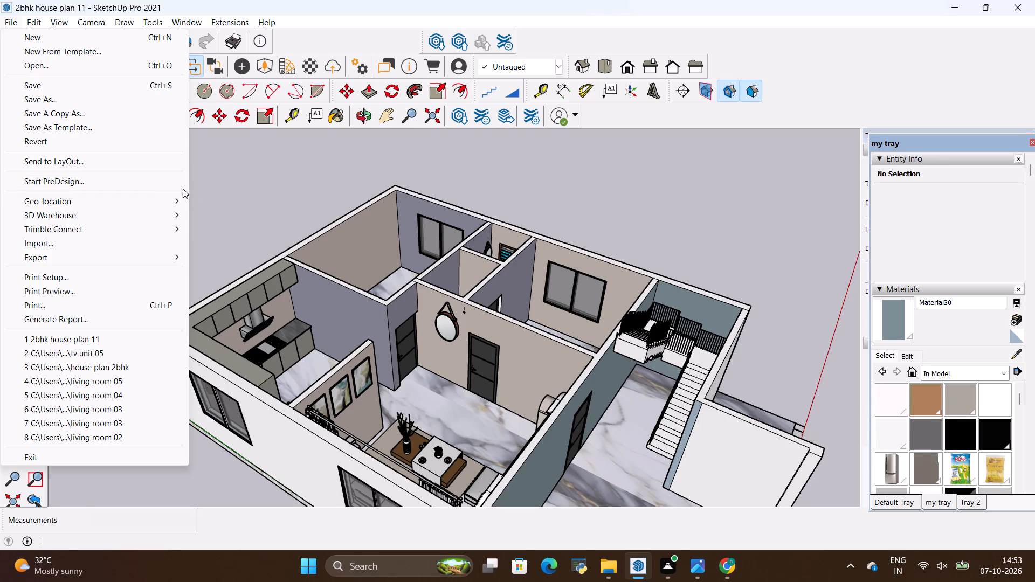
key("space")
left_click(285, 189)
Examine the furnished living room, kitchen, bedrooms and staircase area from above and from the porch side.
scroll(277, 188, "down", 4)
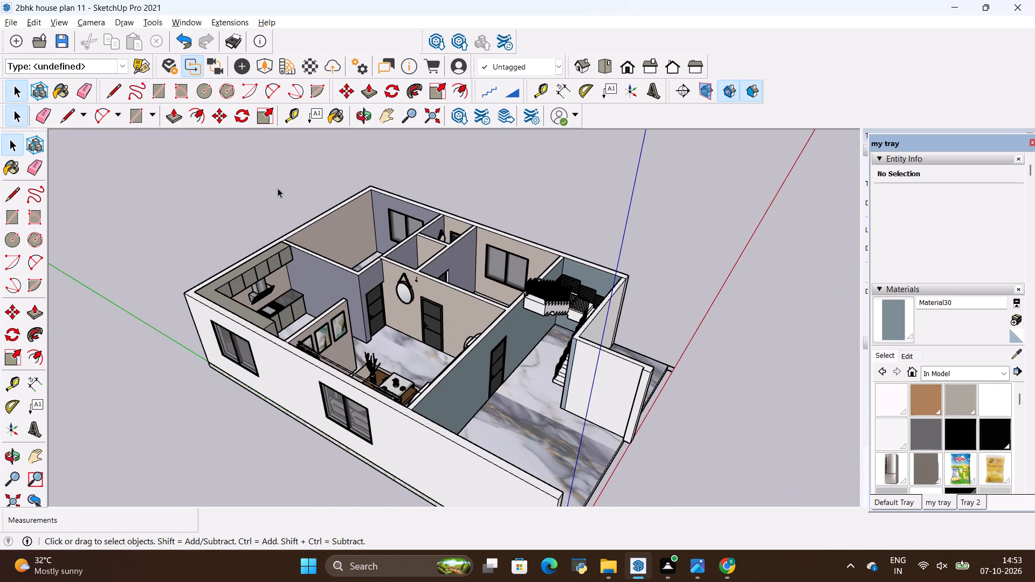
middle_click_drag(278, 189, 415, 265)
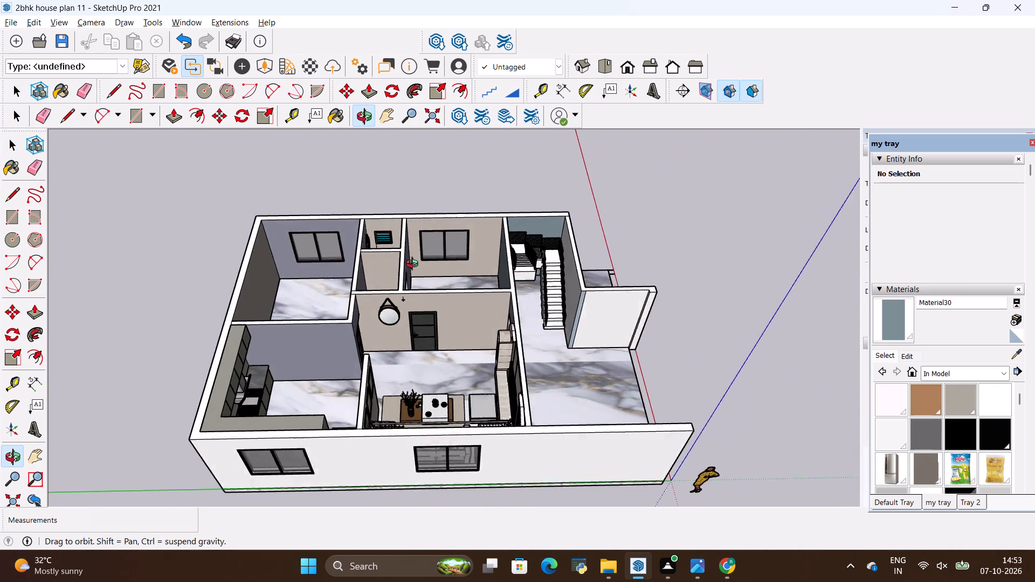
middle_click_drag(415, 265, 323, 275)
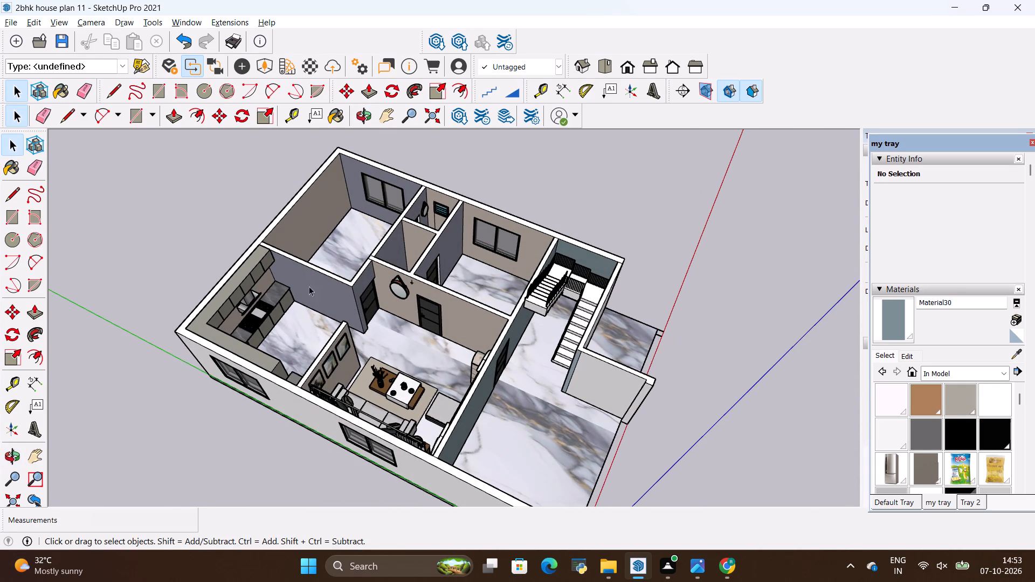
scroll(356, 342, "up", 7)
middle_click_drag(493, 350, 273, 287)
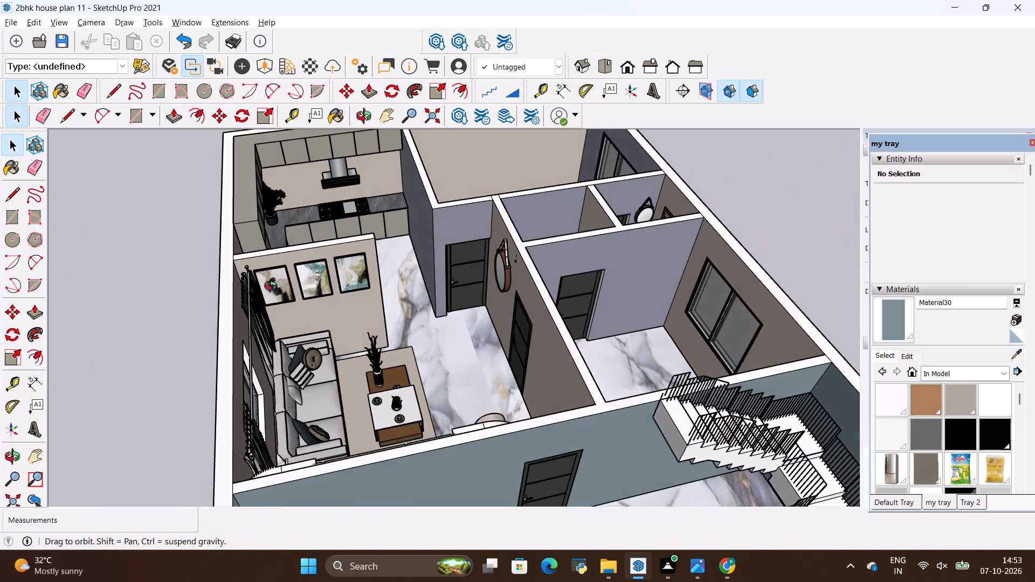
middle_click_drag(273, 287, 280, 272)
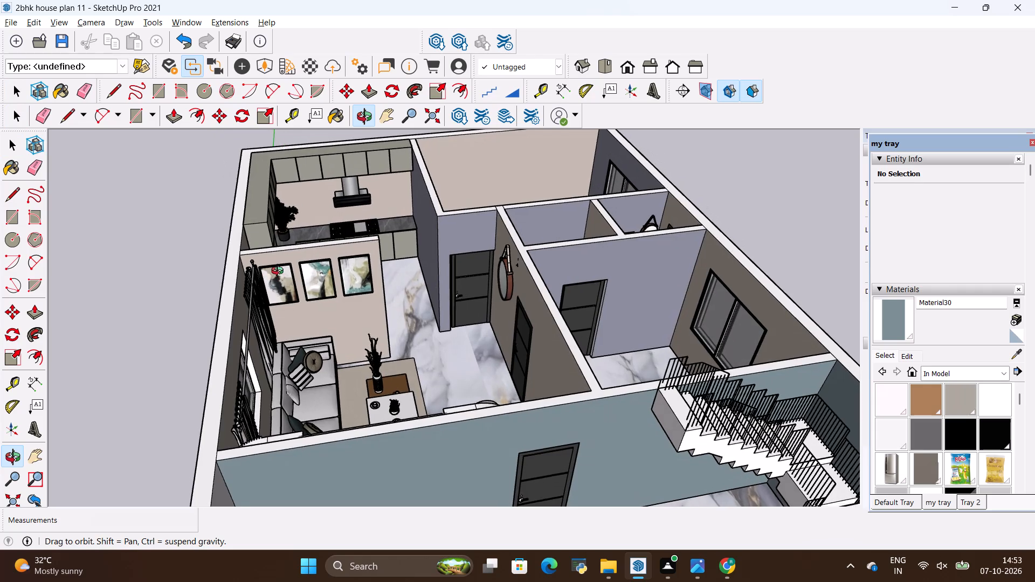
middle_click_drag(280, 272, 321, 317)
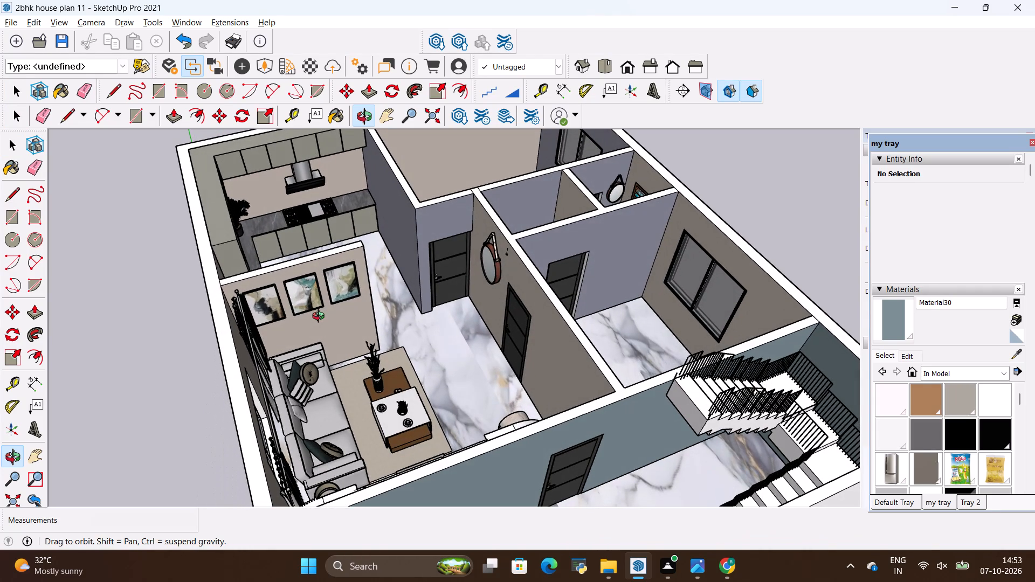
middle_click_drag(321, 317, 309, 281)
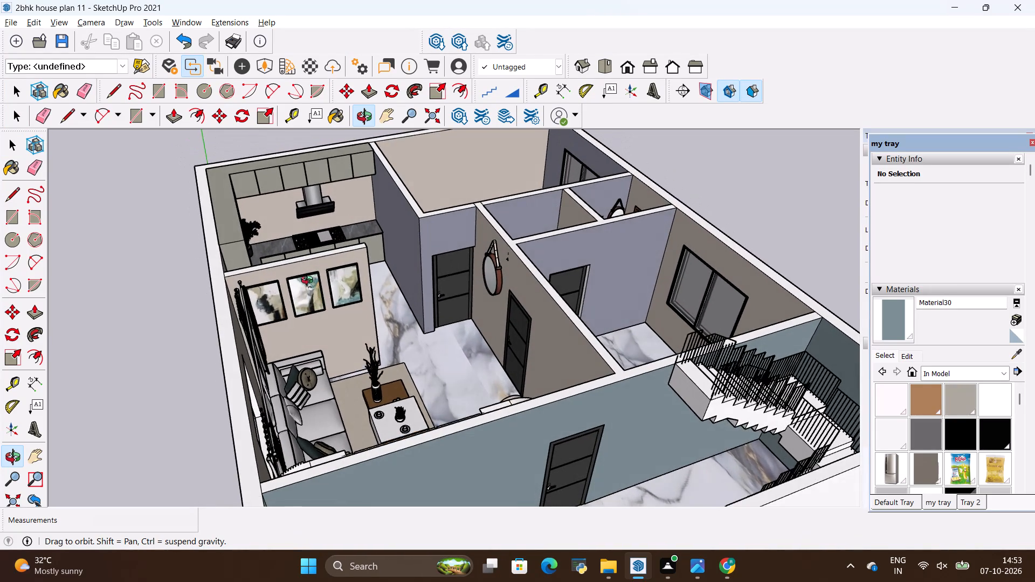
middle_click_drag(309, 281, 458, 408)
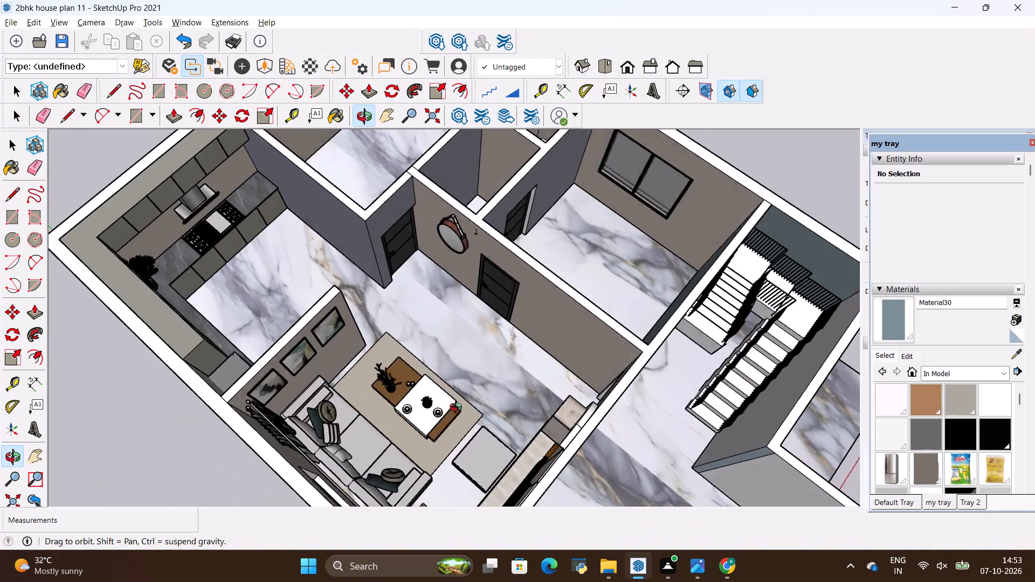
middle_click_drag(458, 408, 471, 382)
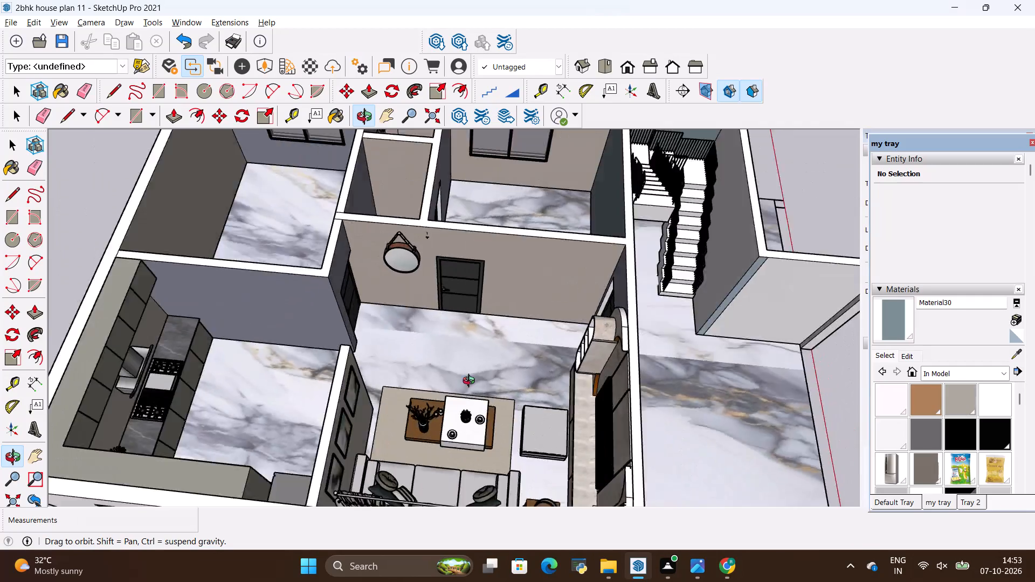
middle_click_drag(471, 382, 241, 328)
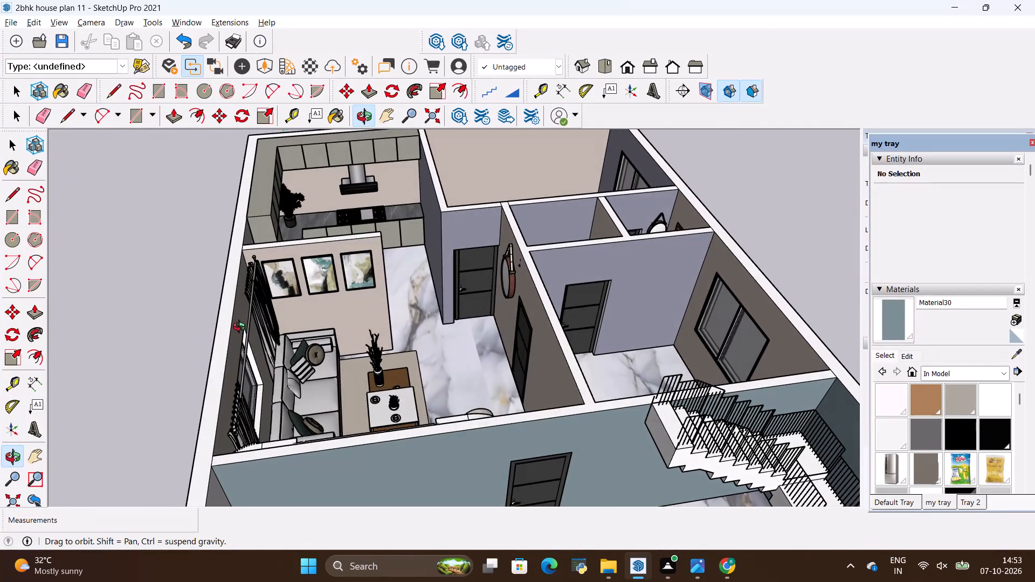
middle_click_drag(241, 328, 243, 330)
scroll(262, 311, "down", 6)
scroll(366, 281, "up", 5)
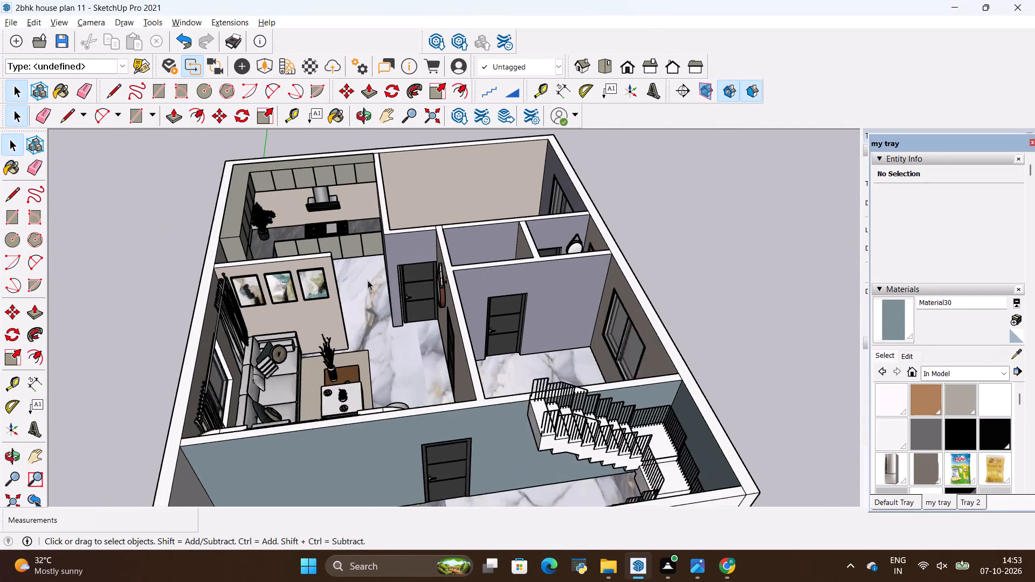
scroll(367, 281, "up", 4)
scroll(367, 281, "down", 12)
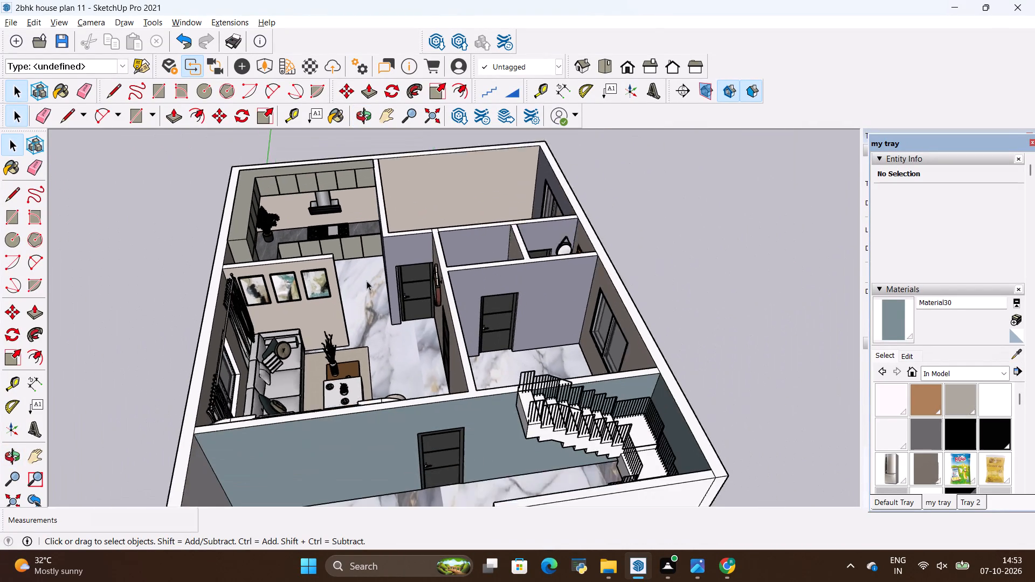
Import the Bed (1) model from the ALL 3D WAREHOUSE ITEMS folder and place it outside the house, beyond the bedroom window wall.
left_click(8, 23)
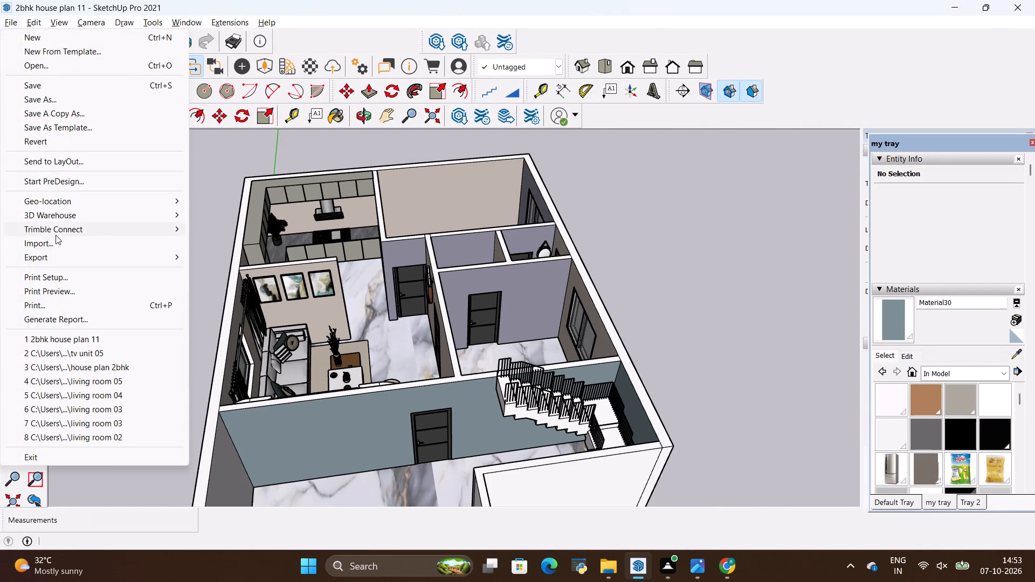
left_click(58, 247)
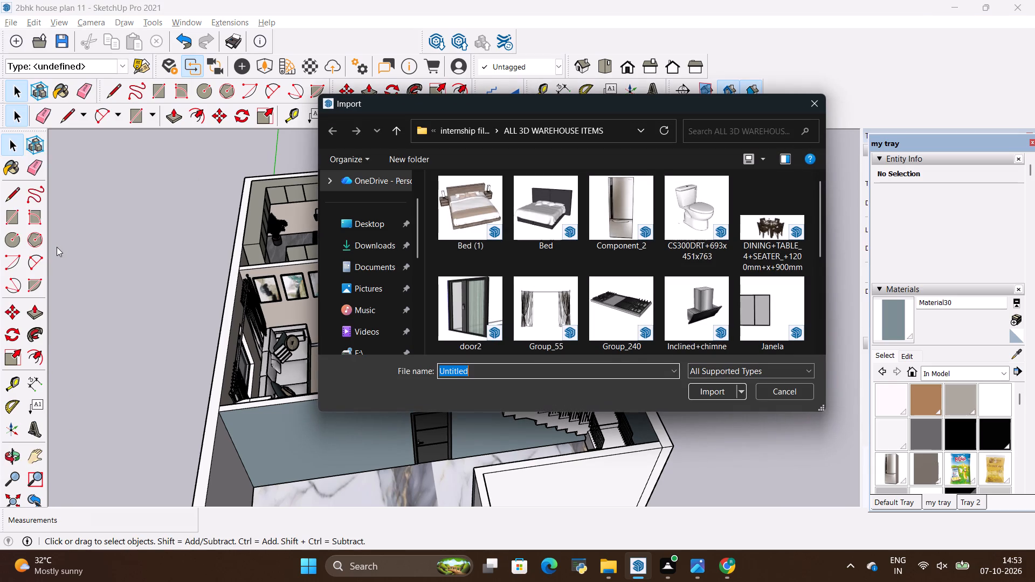
left_click(472, 206)
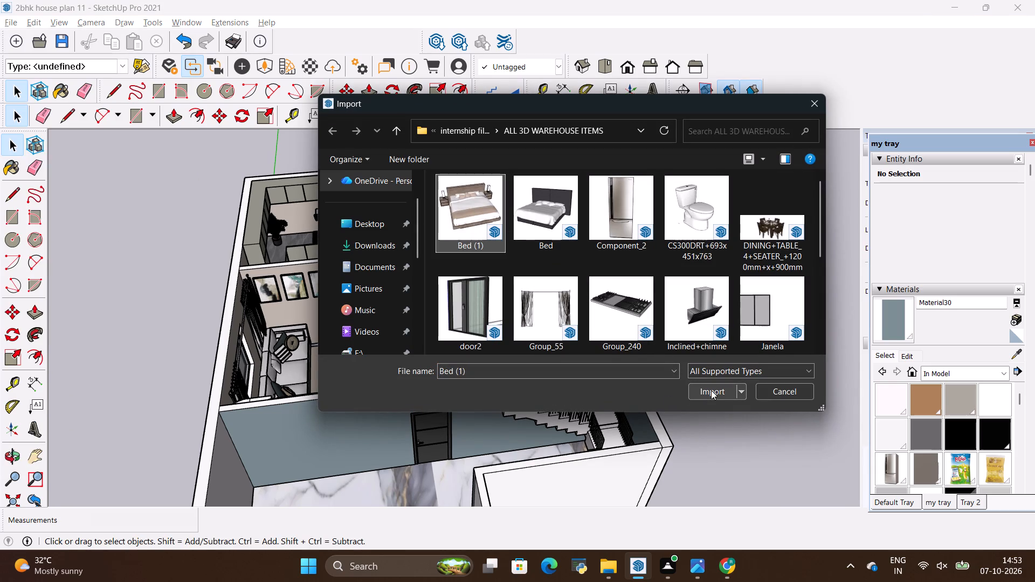
left_click(711, 390)
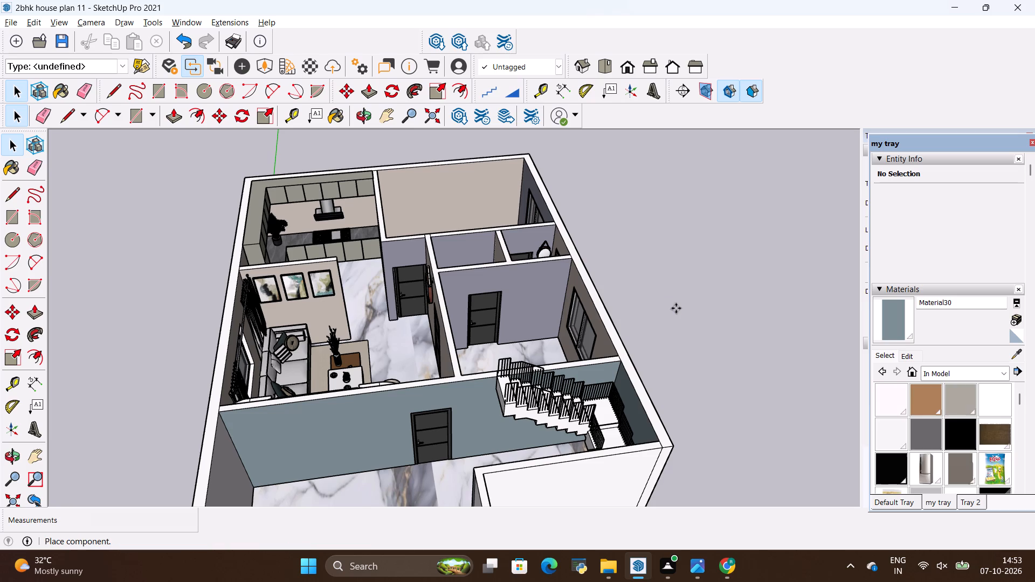
left_click(673, 308)
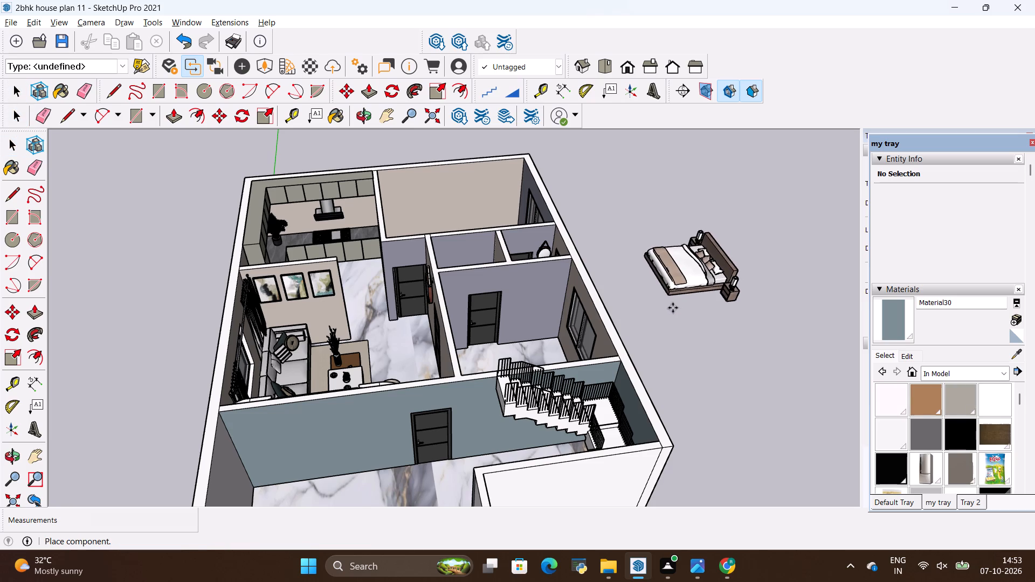
Rotate the imported bed about a quarter turn counterclockwise so its headboard faces the kitchen end of the house.
scroll(664, 322, "up", 2)
middle_click_drag(641, 280, 629, 310)
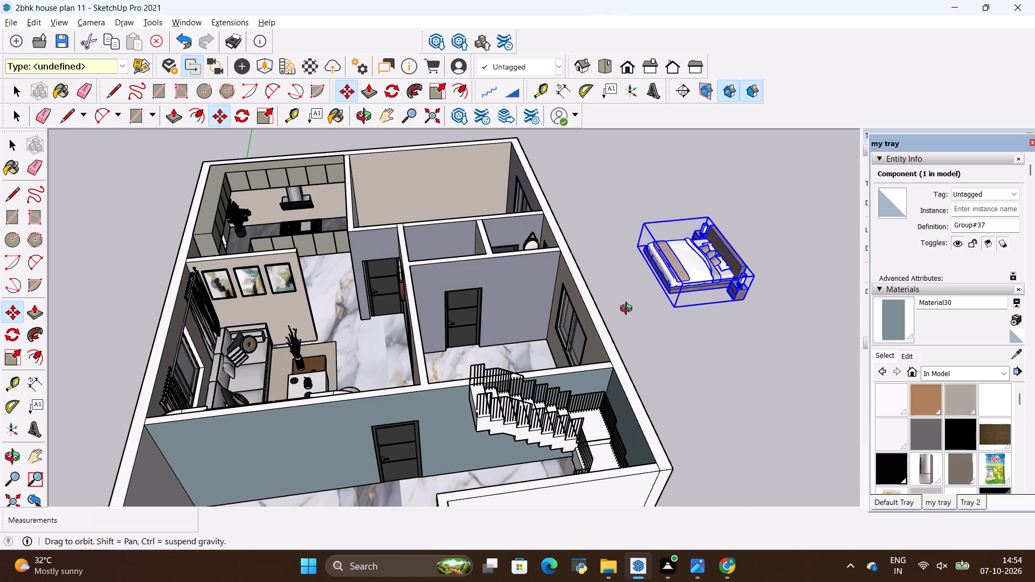
middle_click_drag(629, 310, 609, 370)
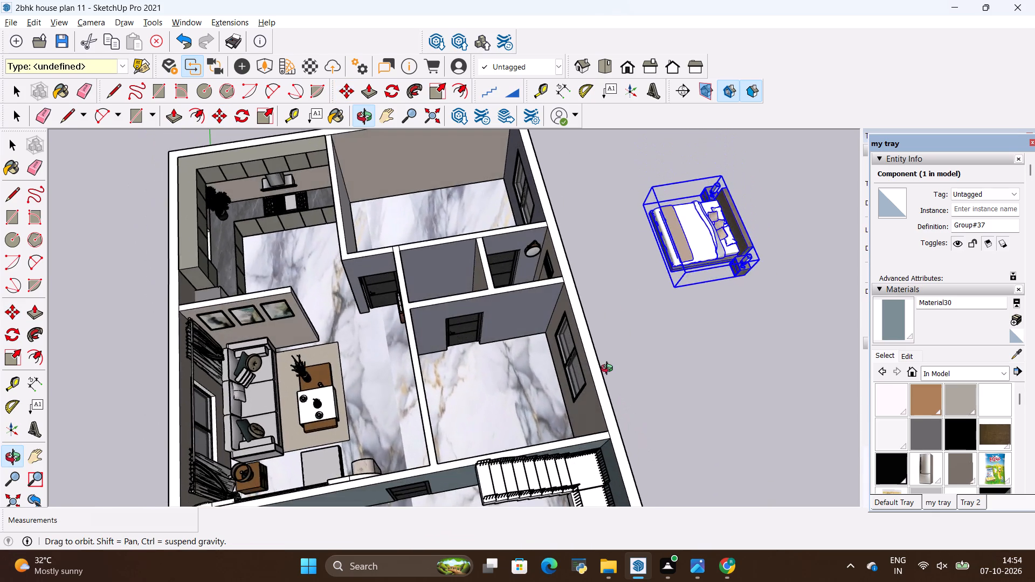
middle_click_drag(609, 370, 587, 361)
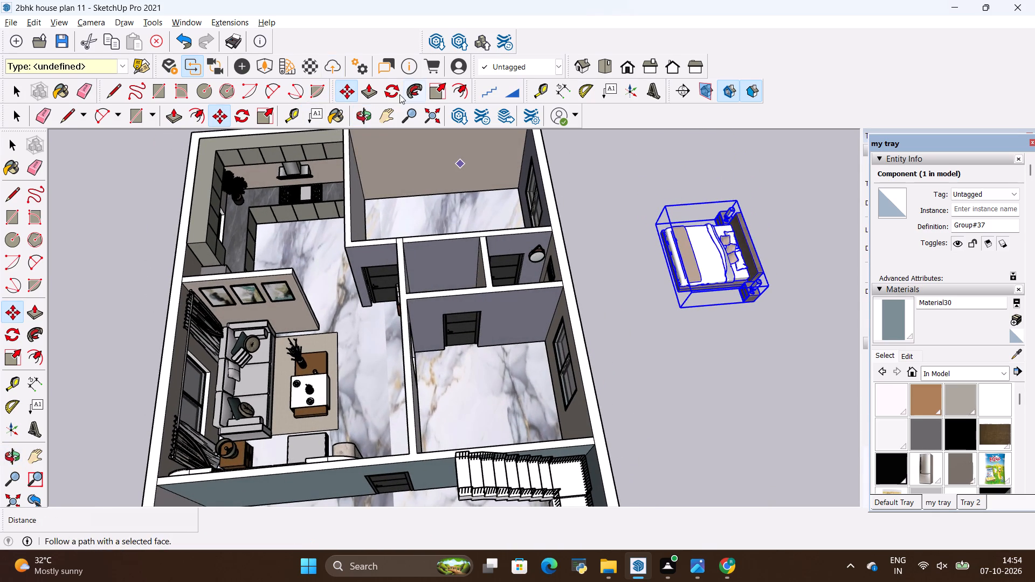
left_click(388, 89)
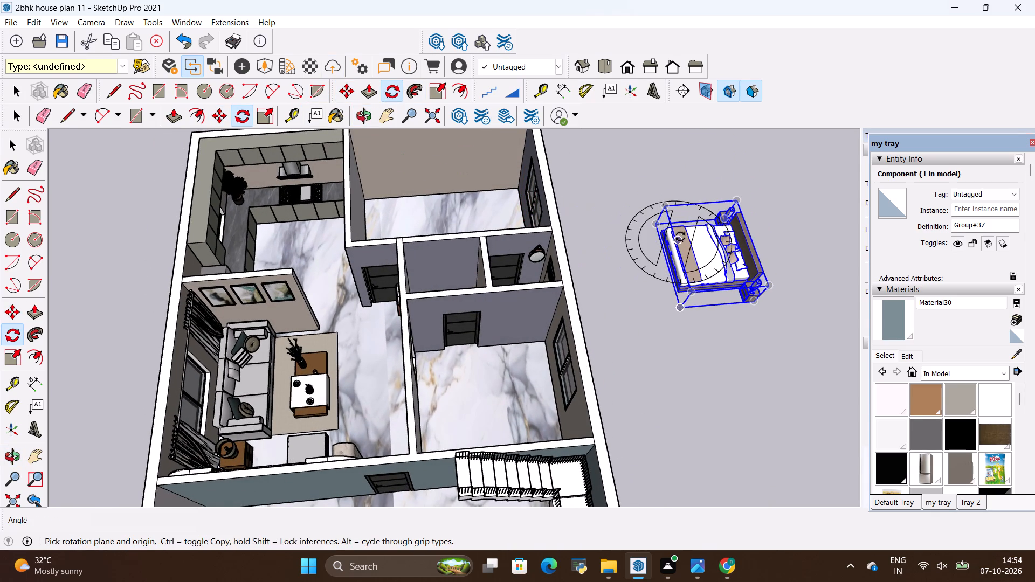
left_click(679, 323)
left_click(743, 314)
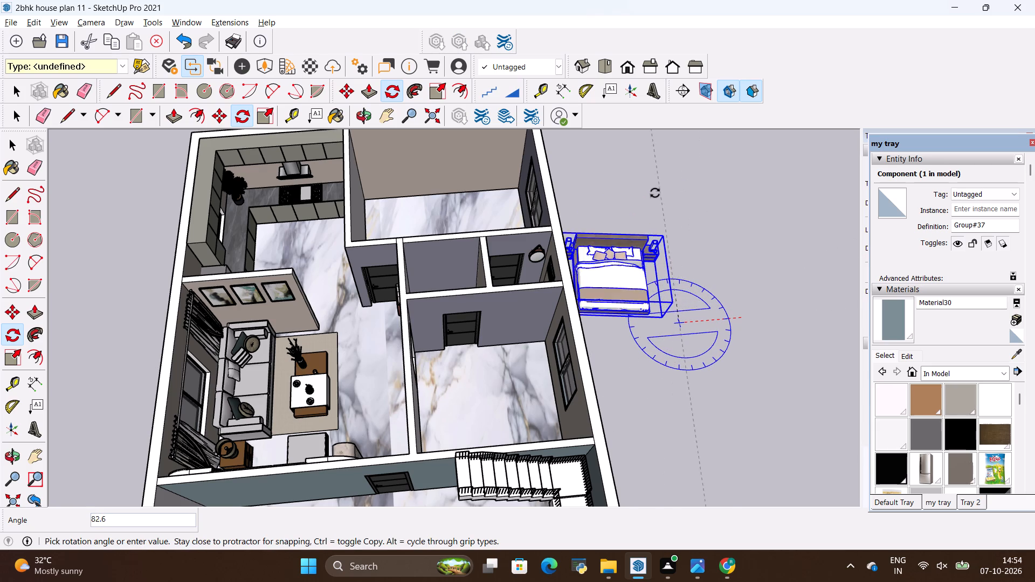
left_click(641, 209)
key("space")
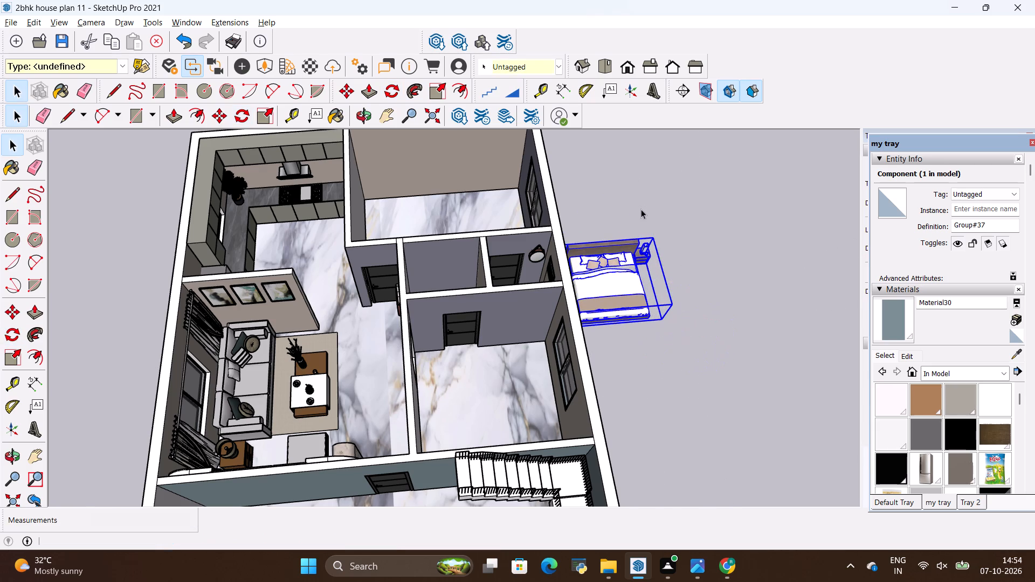
left_click(641, 209)
left_click(618, 289)
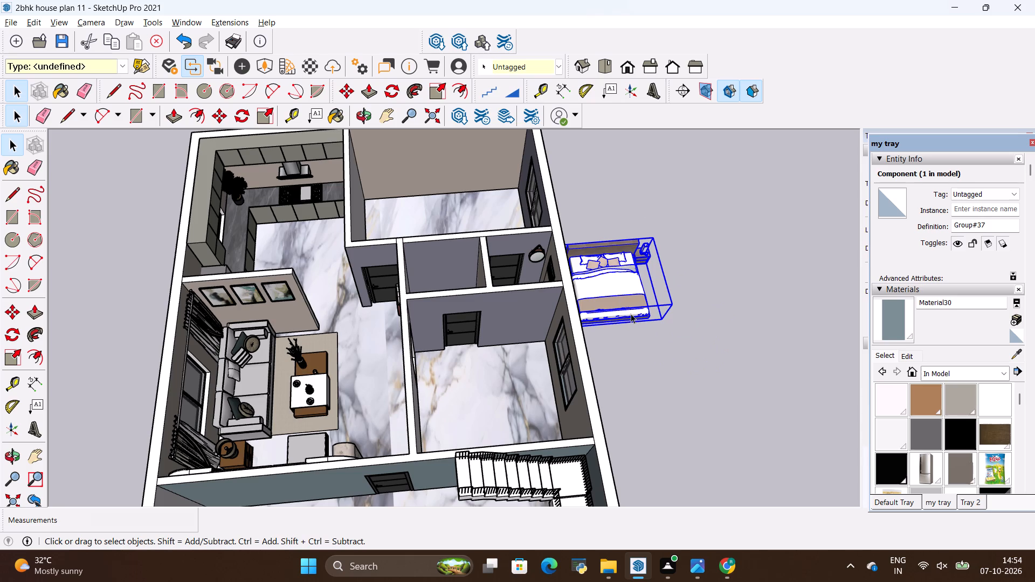
Move the bed from outside the house into the corner bedroom beside the kitchen, with its headboard towards the beige end wall.
scroll(650, 348, "up", 4)
middle_click_drag(673, 381, 533, 355)
key("m")
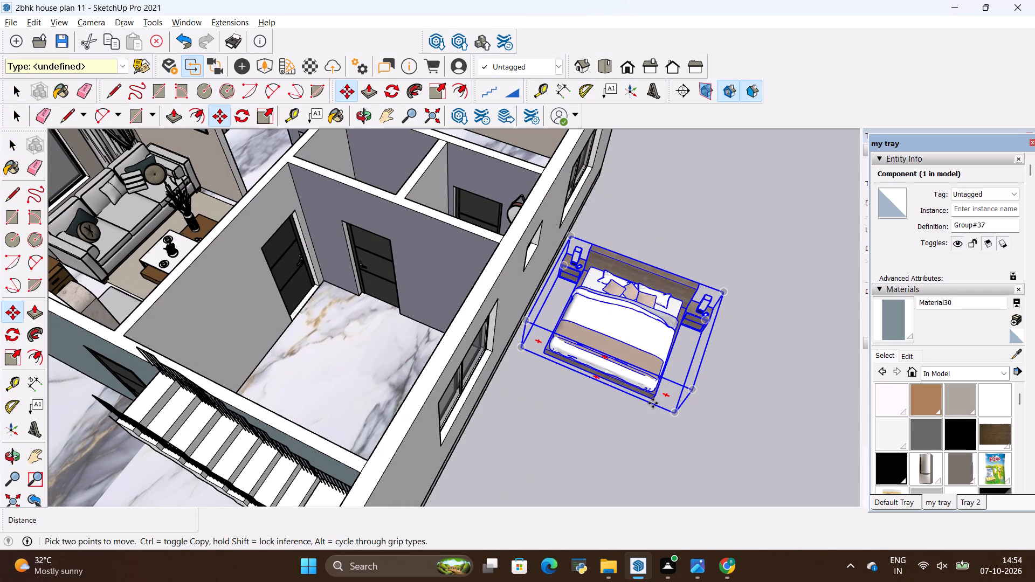
left_click(652, 404)
scroll(727, 388, "down", 12)
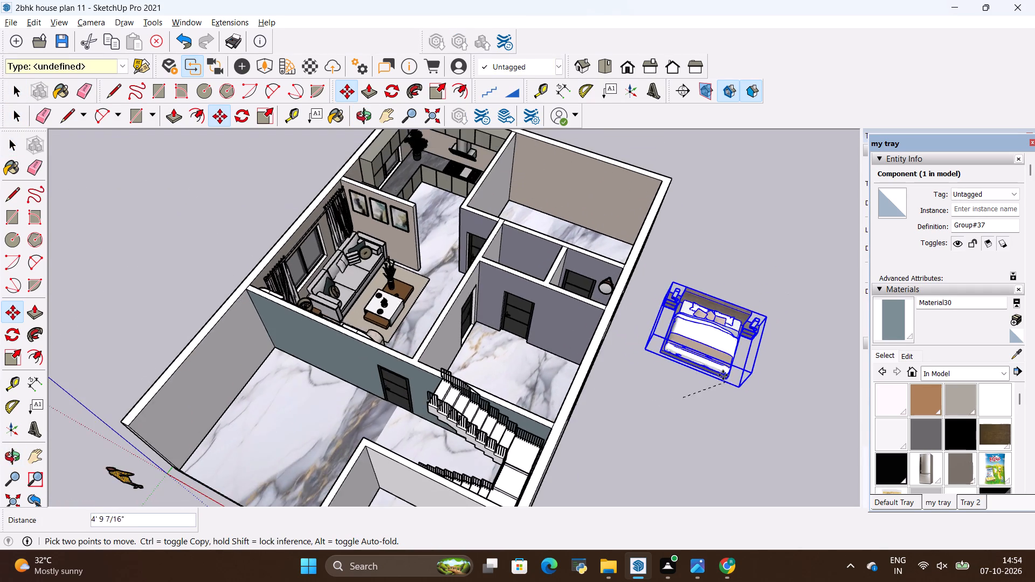
scroll(722, 375, "up", 1)
middle_click_drag(721, 375, 726, 531)
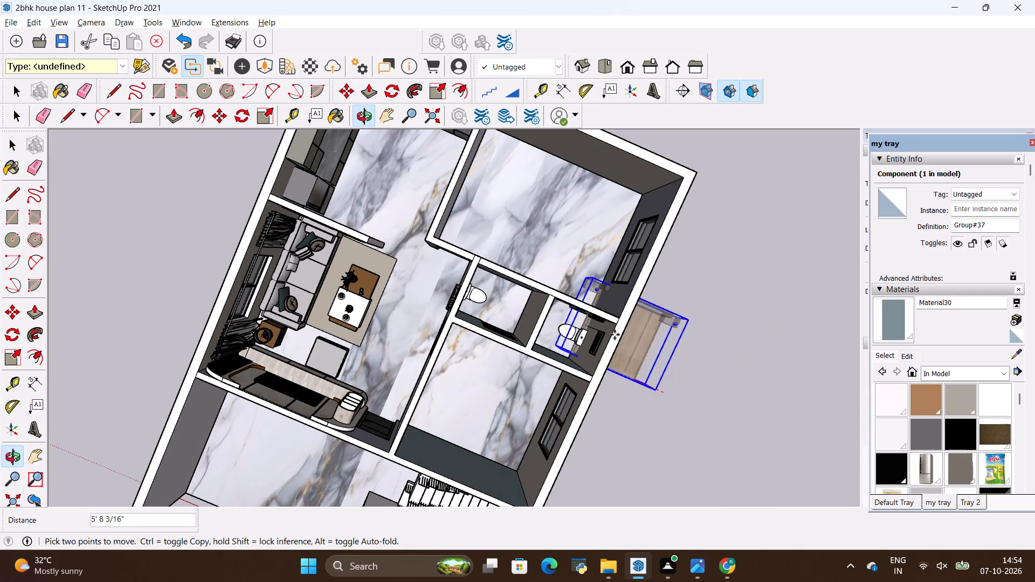
scroll(566, 274, "up", 3)
scroll(564, 272, "down", 10)
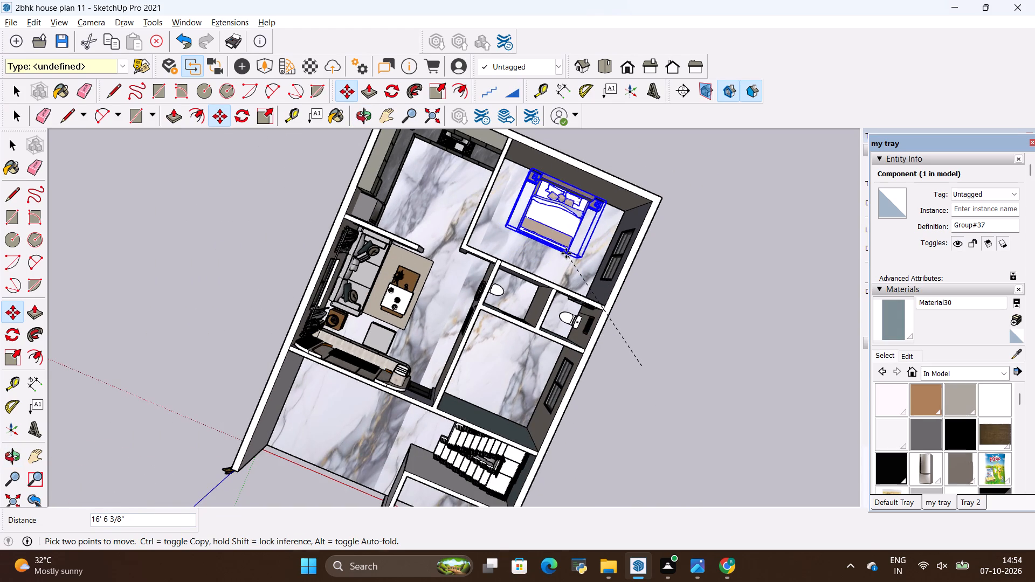
left_click(564, 253)
Scale the bed in the corner bedroom up uniformly by about 1.23.
middle_click_drag(557, 287, 630, 242)
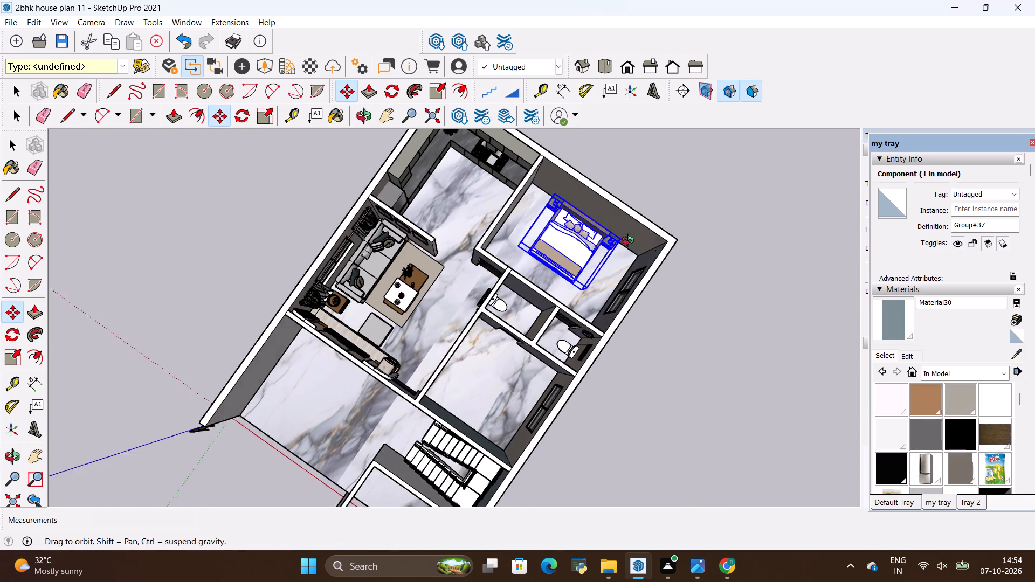
middle_click_drag(630, 242, 688, 190)
scroll(617, 202, "up", 13)
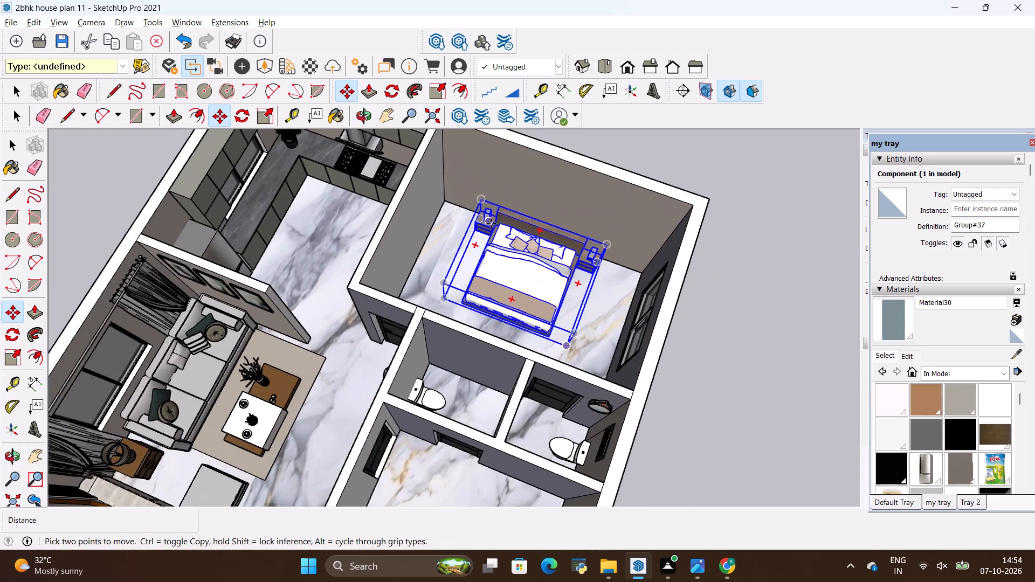
scroll(491, 224, "up", 4)
key("s")
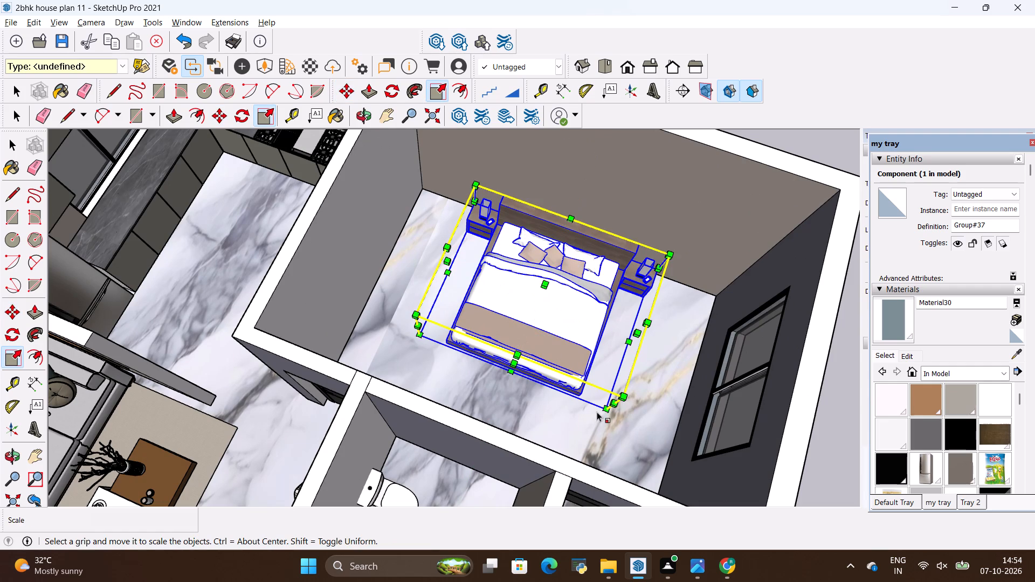
left_click(620, 400)
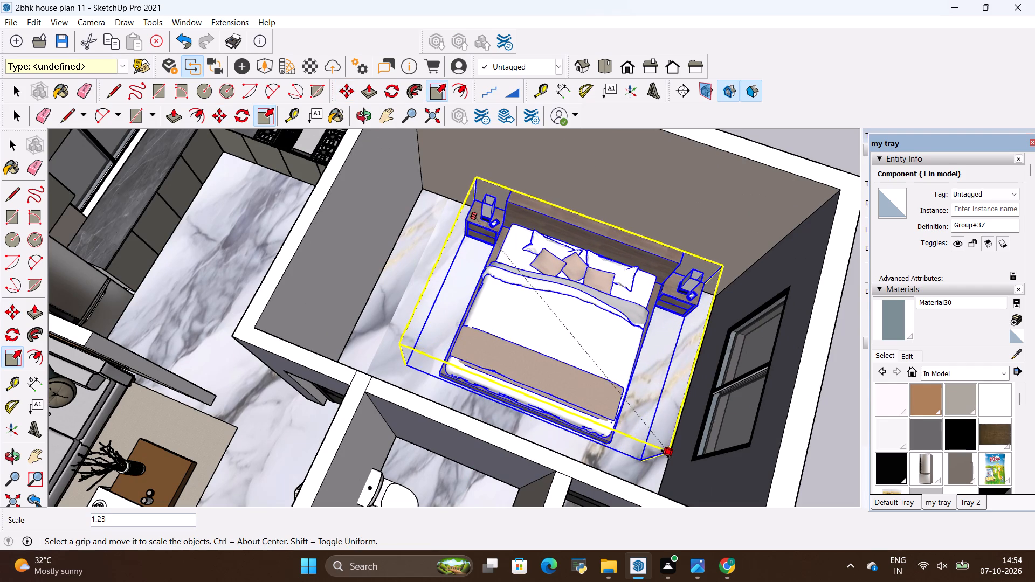
left_click(666, 456)
scroll(561, 413, "down", 5)
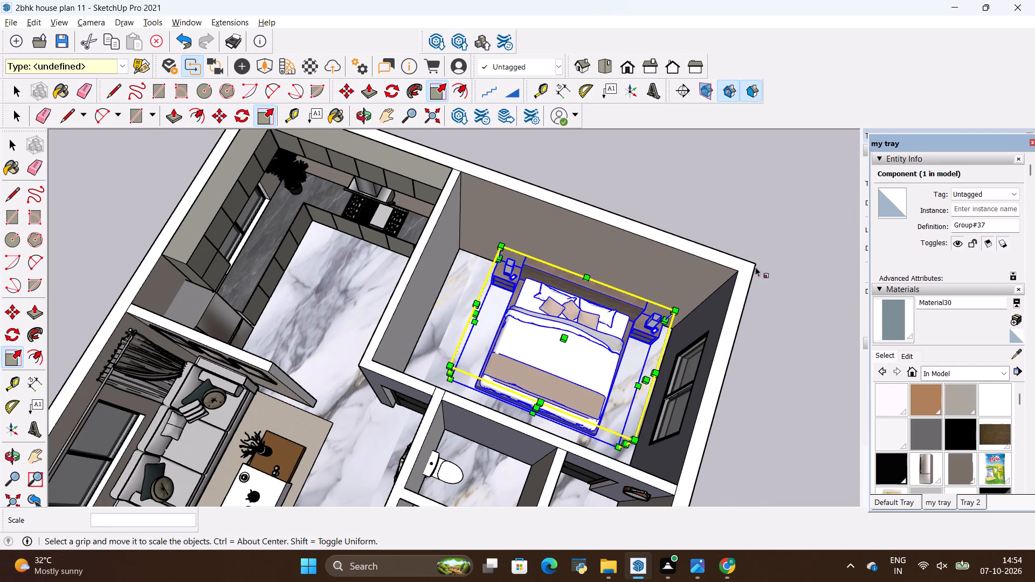
key("space")
left_click(761, 252)
Copy the three framed paintings from the living room partition onto the corner bedroom's beige end wall, above the bed.
middle_click_drag(659, 293, 751, 181)
scroll(601, 225, "up", 2)
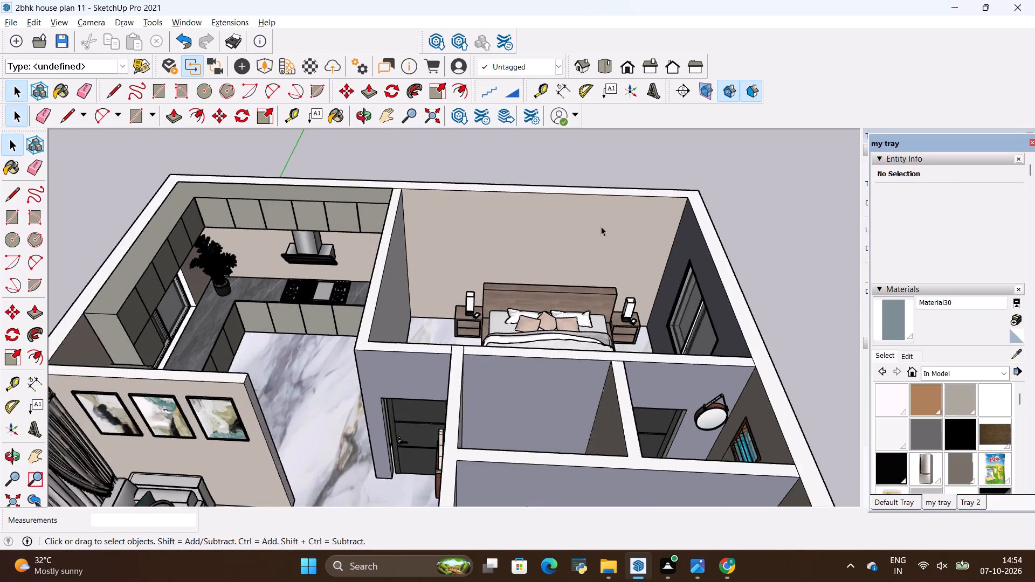
scroll(601, 226, "up", 7)
scroll(567, 284, "down", 11)
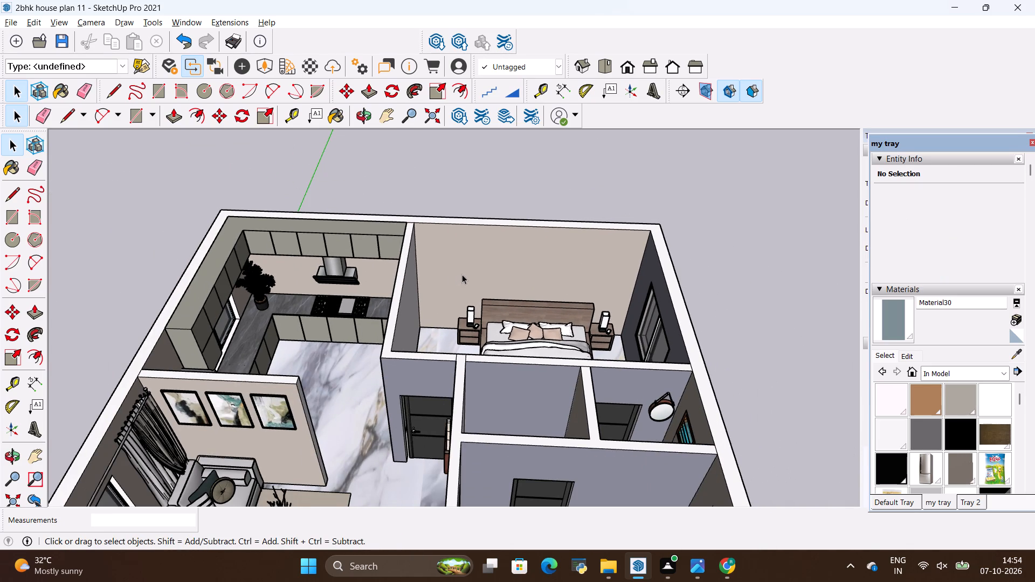
scroll(443, 247, "down", 6)
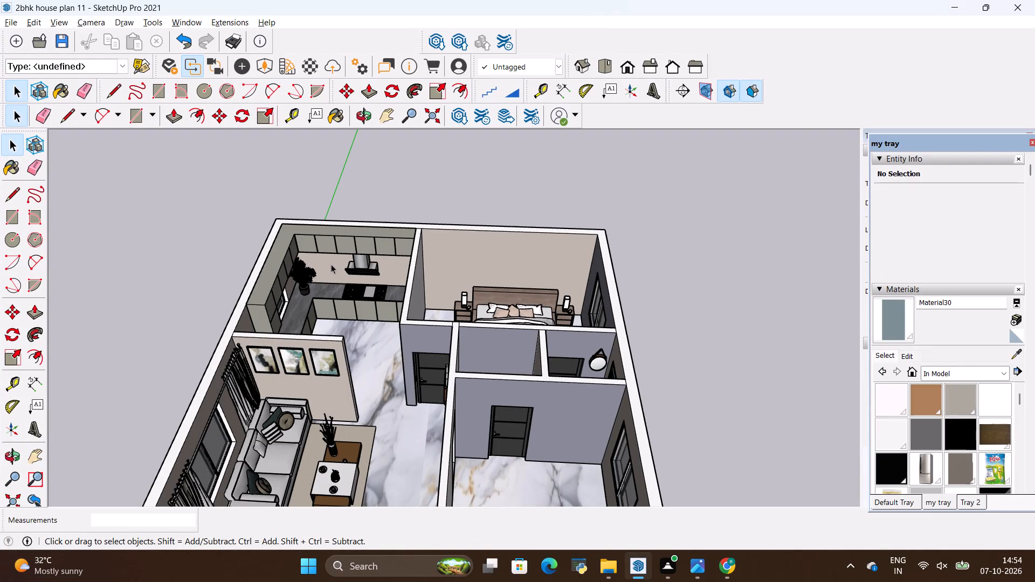
middle_click_drag(326, 262, 328, 231)
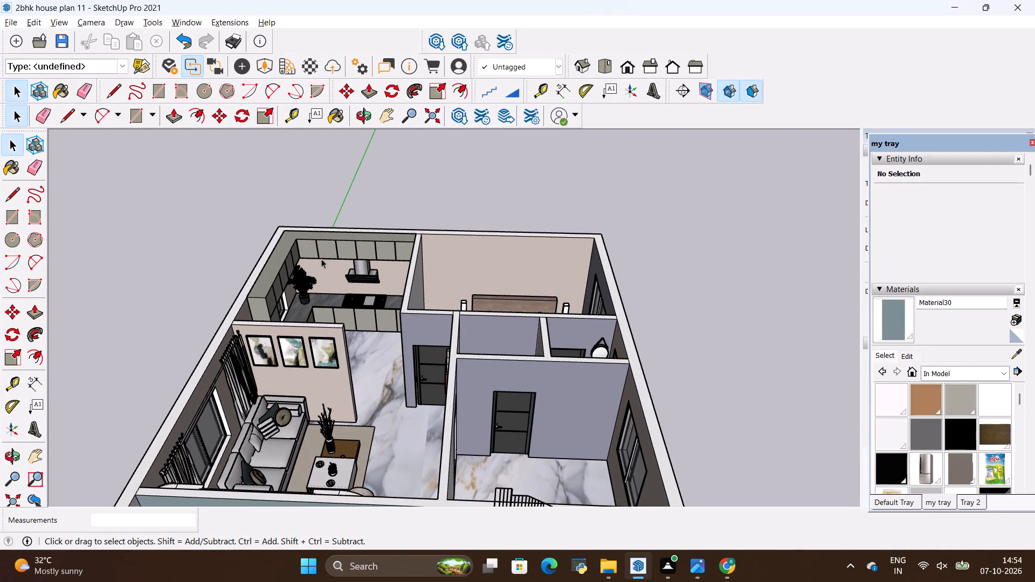
scroll(309, 349, "up", 3)
left_click(325, 366)
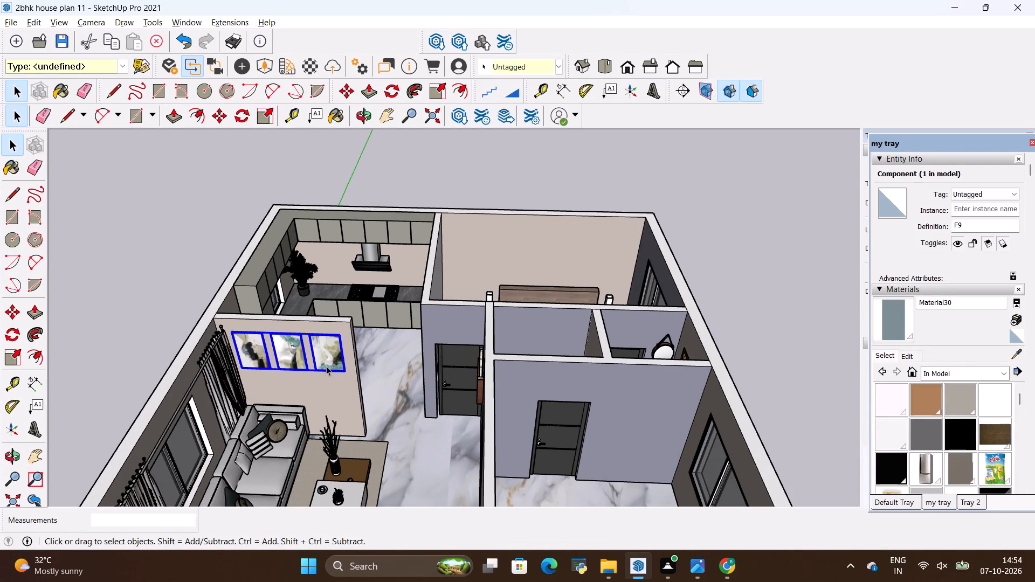
key("m")
scroll(346, 300, "up", 13)
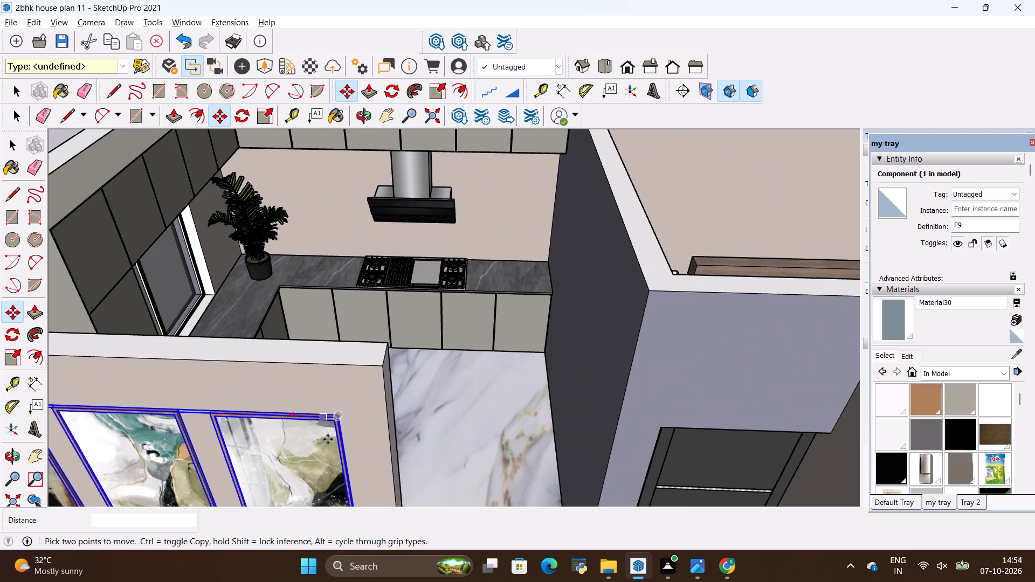
scroll(333, 440, "up", 13)
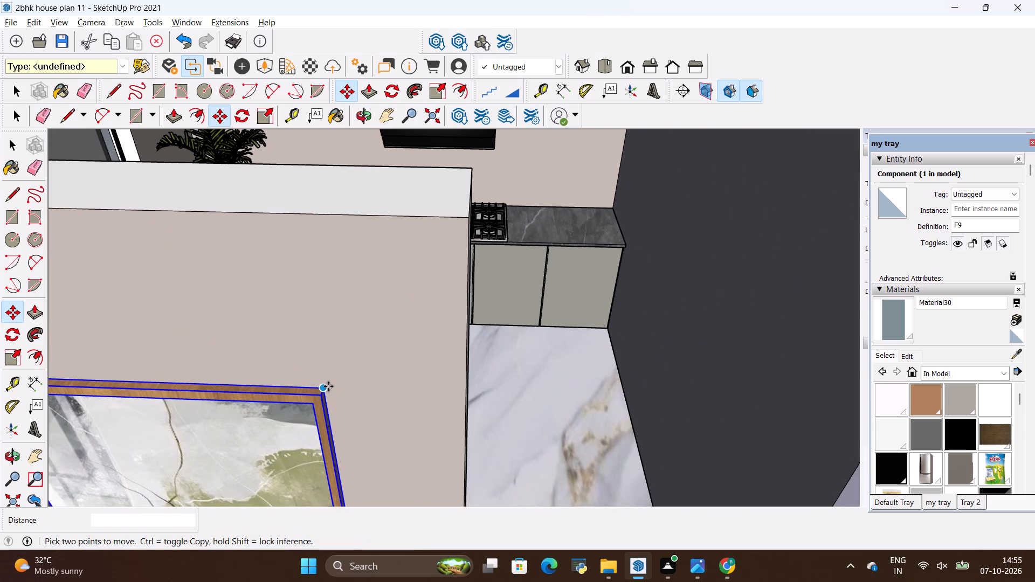
left_click(328, 386, "ctrl")
scroll(411, 338, "down", 6)
scroll(354, 337, "down", 14)
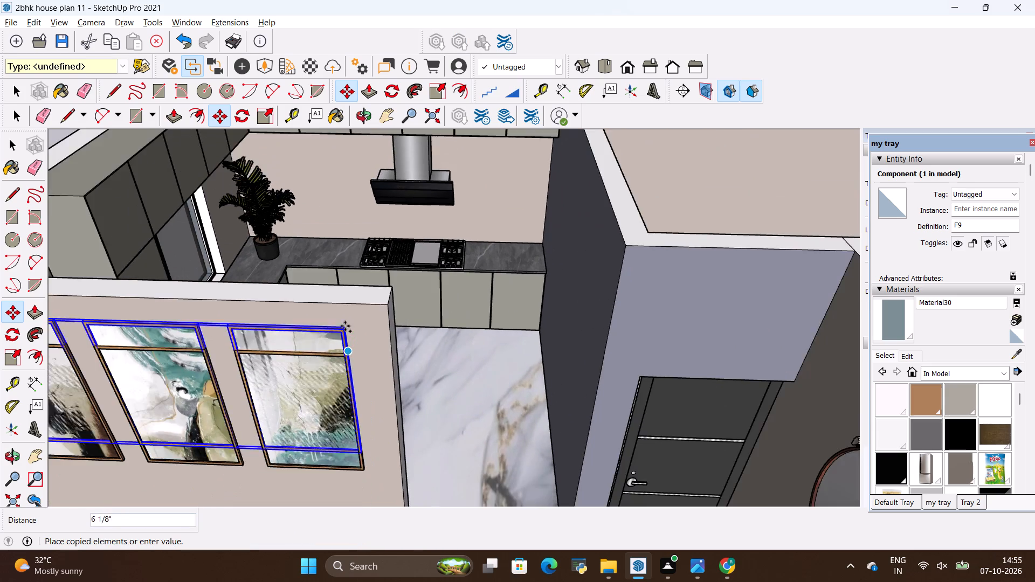
scroll(345, 326, "down", 20)
scroll(345, 326, "down", 4)
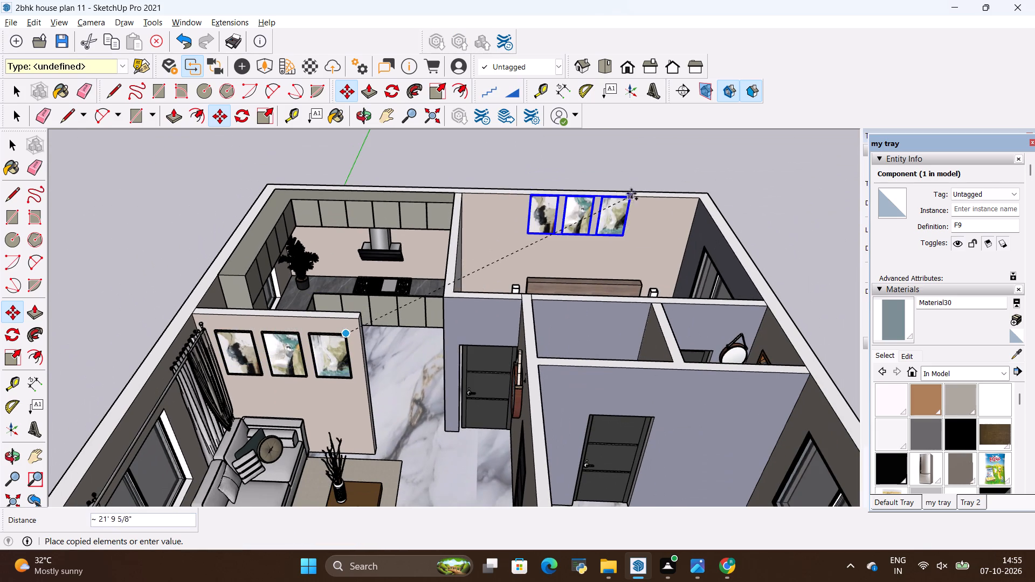
left_click(635, 213)
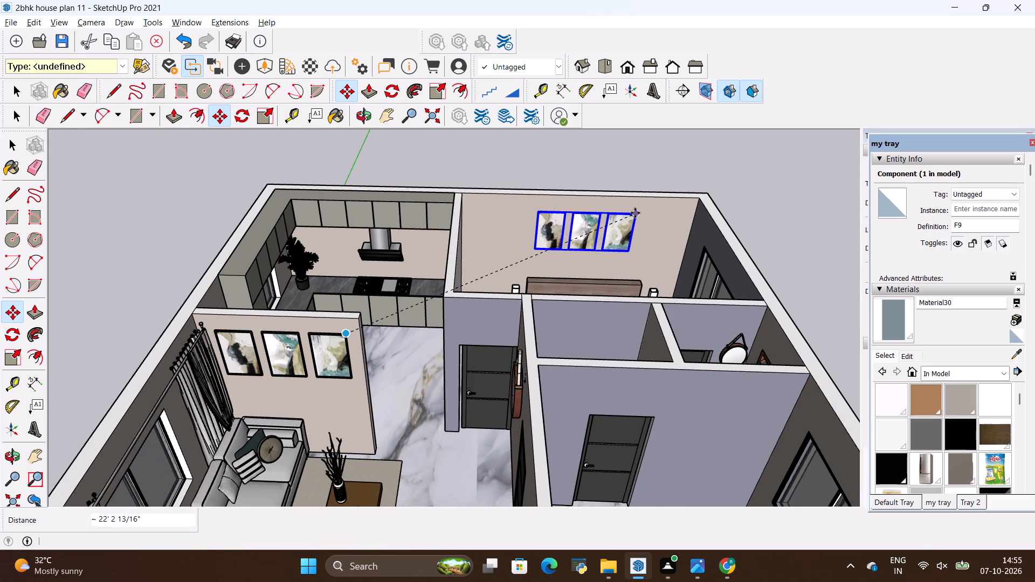
Scale the copied paintings on the bedroom wall by about 1.28 in width and 1.17 in height.
scroll(619, 209, "up", 8)
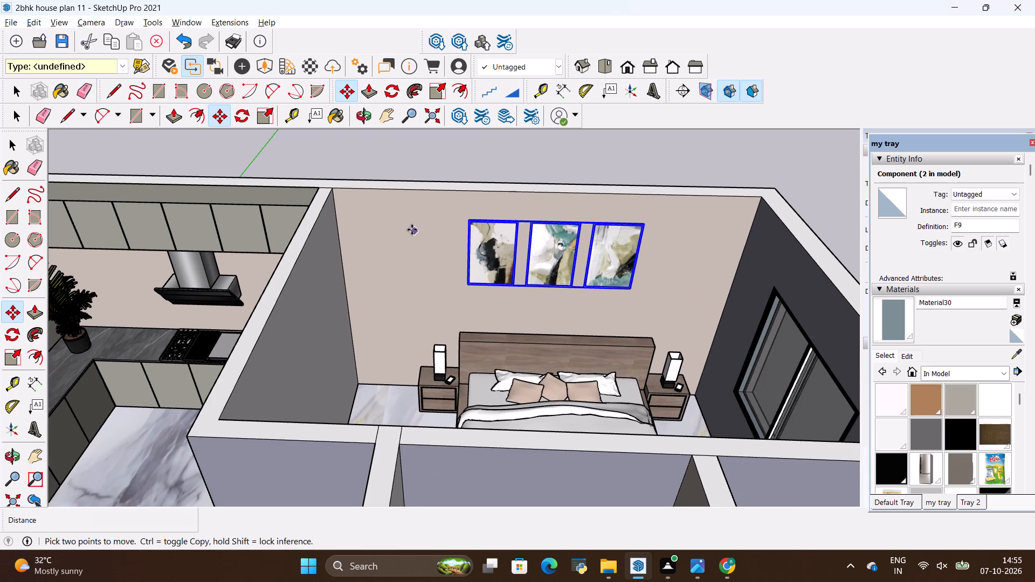
key("s")
scroll(383, 220, "up", 12)
scroll(529, 219, "up", 2)
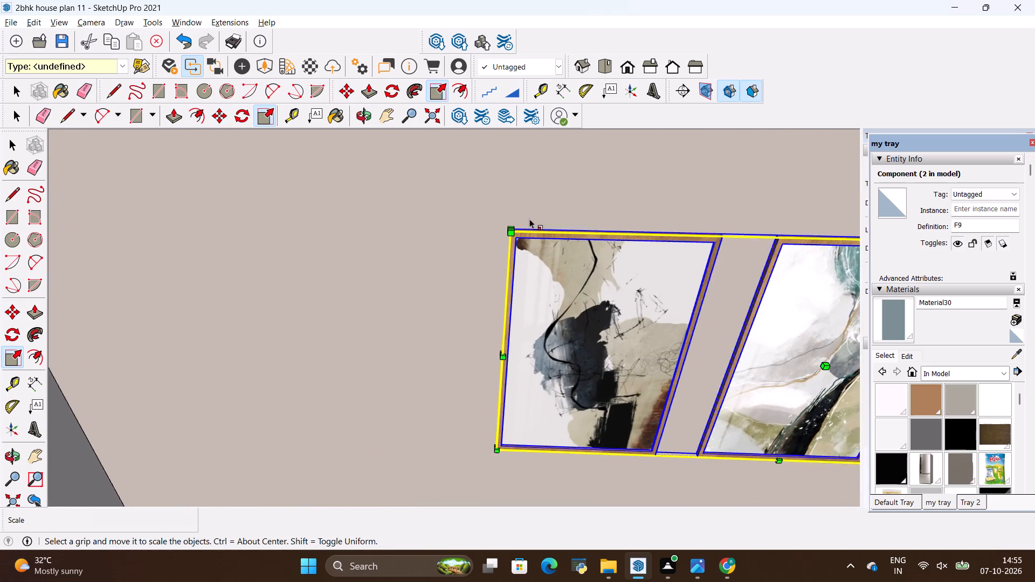
scroll(529, 219, "up", 17)
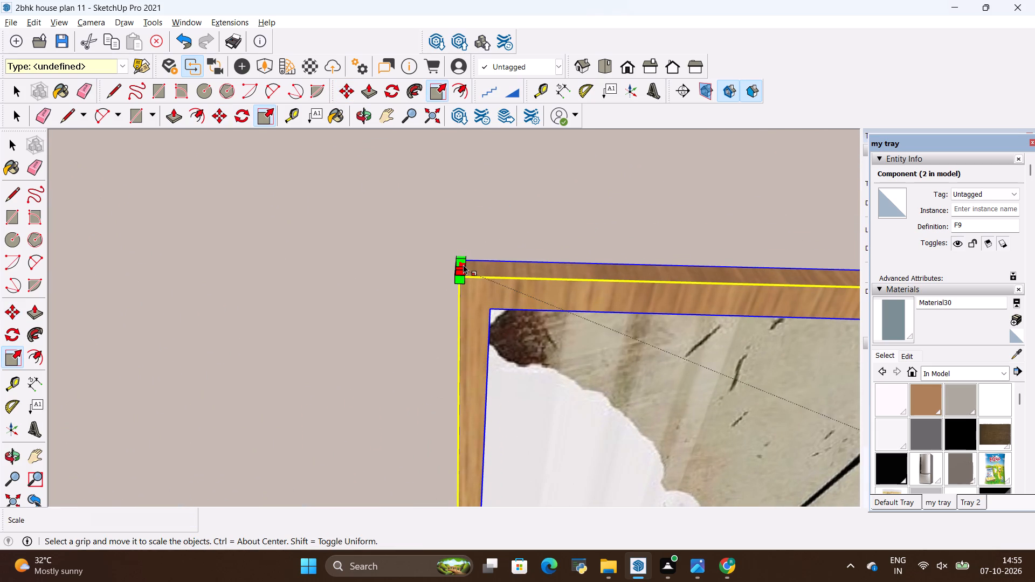
scroll(463, 265, "up", 5)
left_click(463, 265)
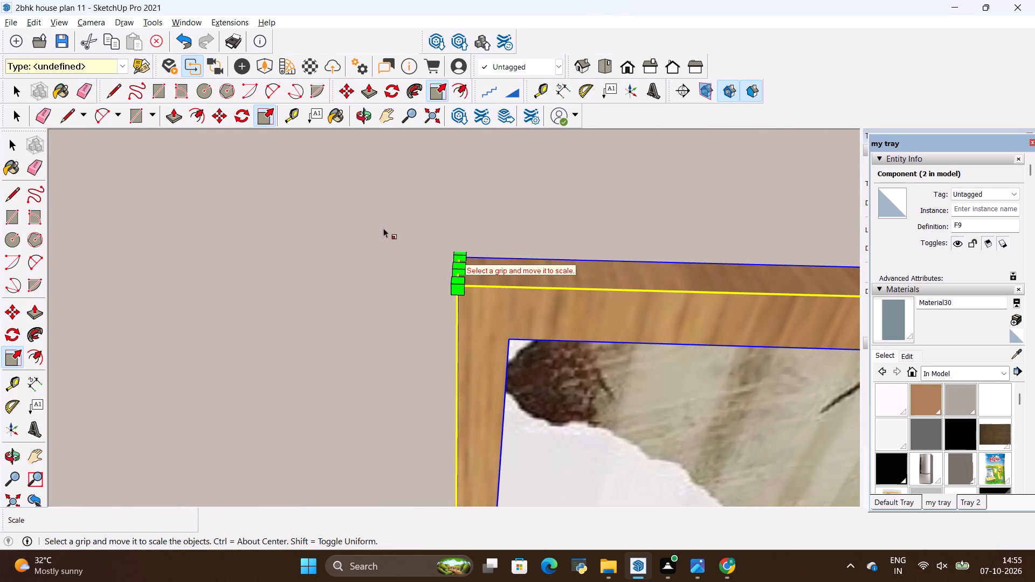
left_click(458, 268)
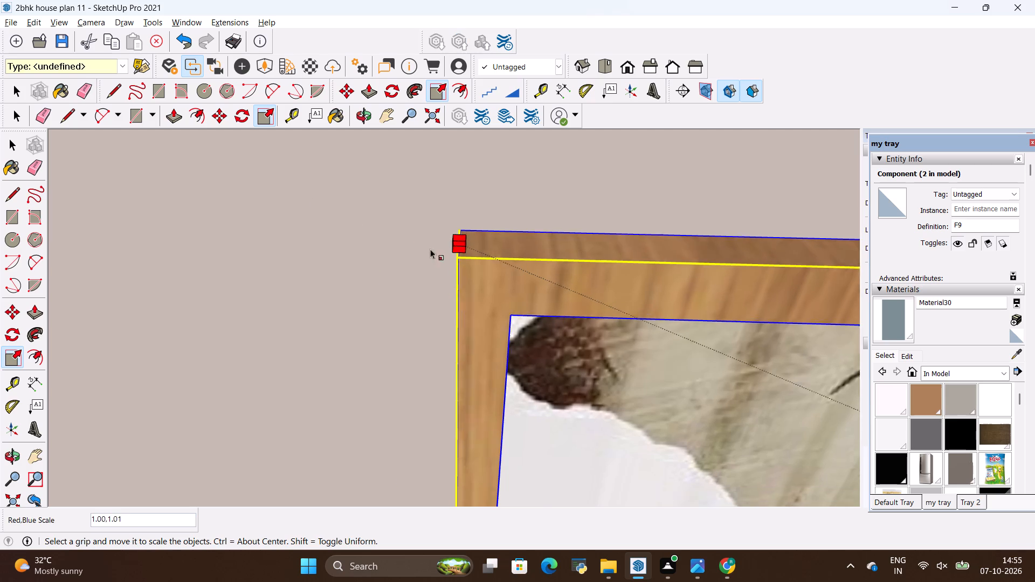
scroll(365, 214, "down", 20)
scroll(365, 214, "down", 13)
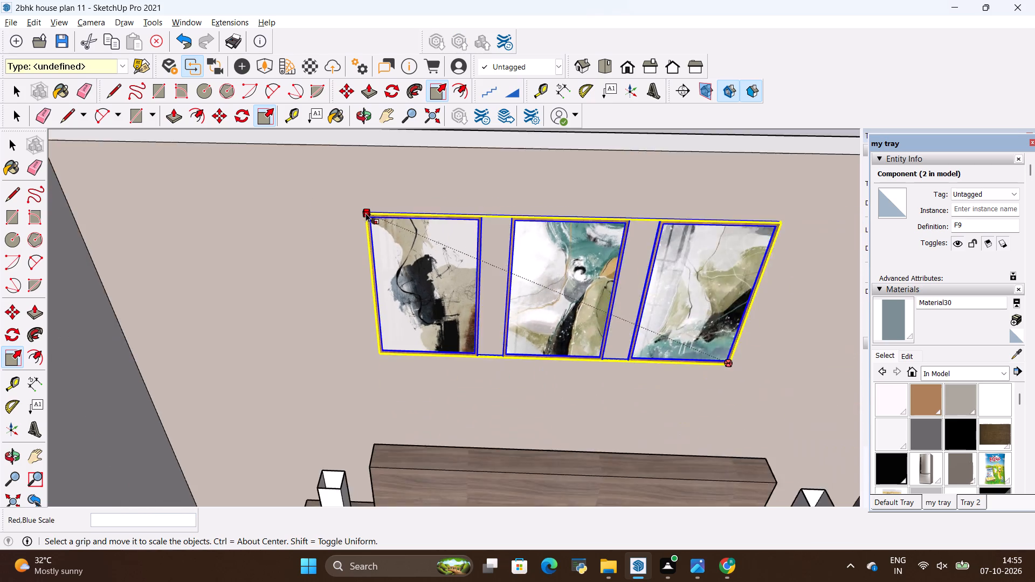
scroll(365, 213, "down", 5)
left_click(296, 196)
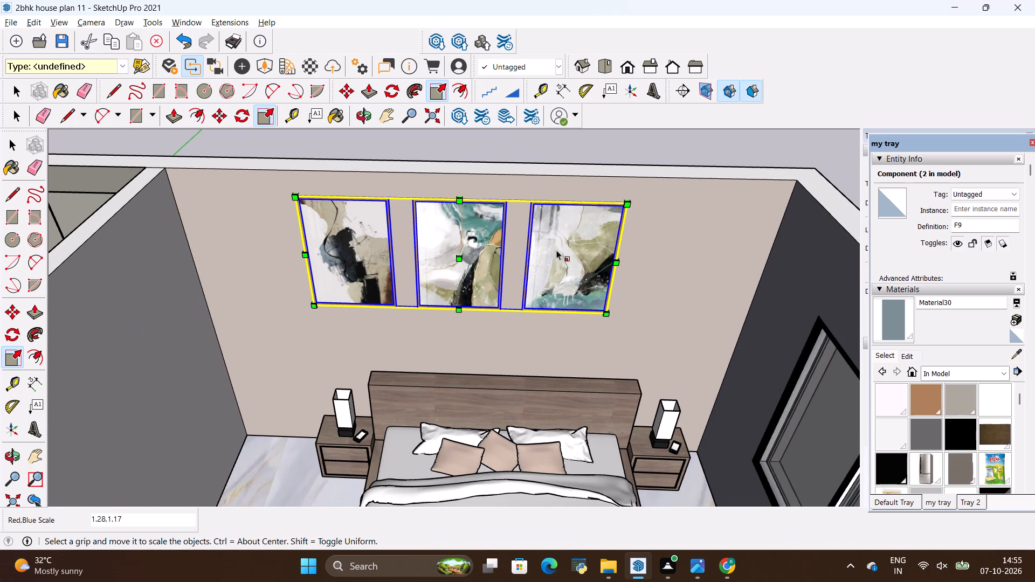
Move the enlarged paintings about 1' 1 3/8" along the bedroom wall towards the window side, centring them above the headboard.
scroll(629, 207, "up", 11)
type(",,m")
scroll(630, 197, "up", 10)
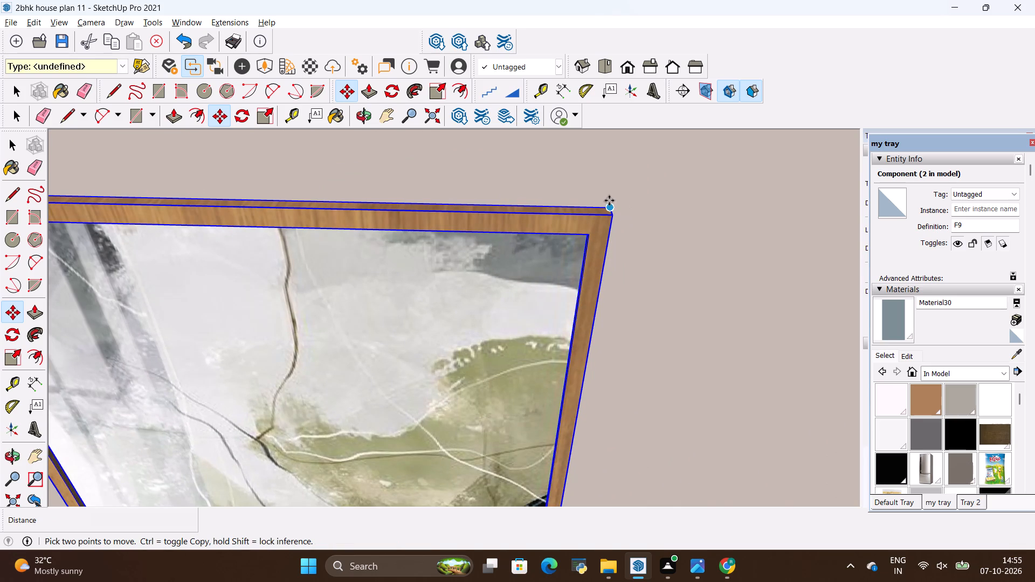
left_click(609, 200)
scroll(646, 208, "down", 20)
scroll(646, 208, "down", 3)
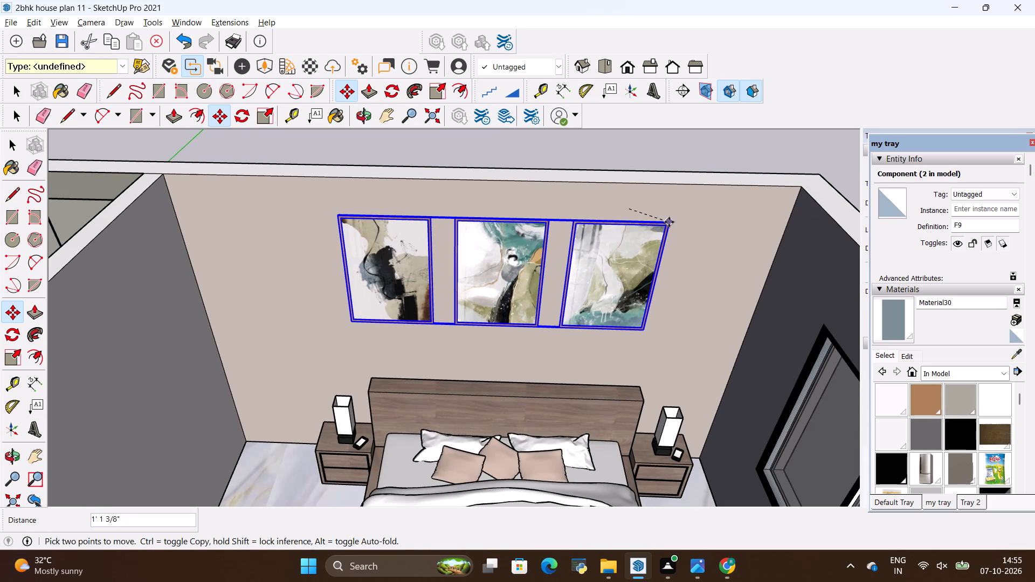
left_click(669, 222)
key("space")
scroll(668, 221, "down", 11)
key("space")
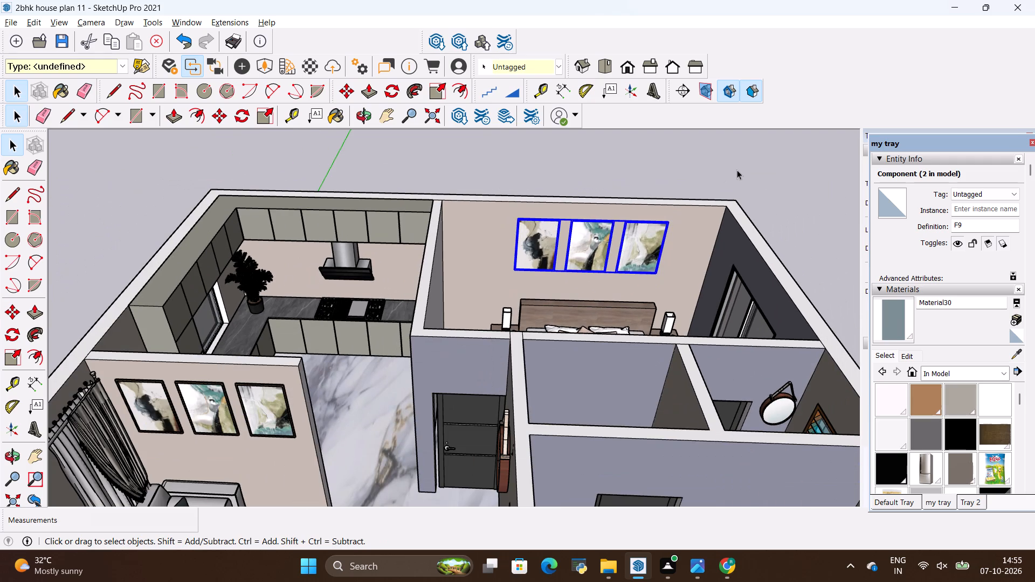
left_click(737, 170)
Examine the furnished bedroom, living room, kitchen and staircase area from the porch side and from the outer side wall.
scroll(736, 170, "down", 6)
middle_click_drag(636, 206, 490, 235)
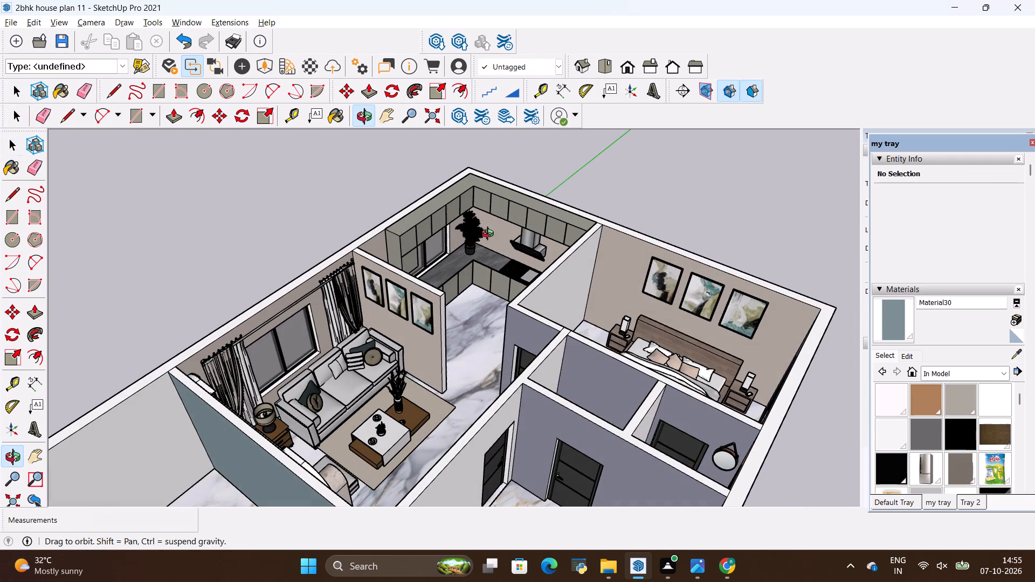
middle_click_drag(490, 235, 659, 272)
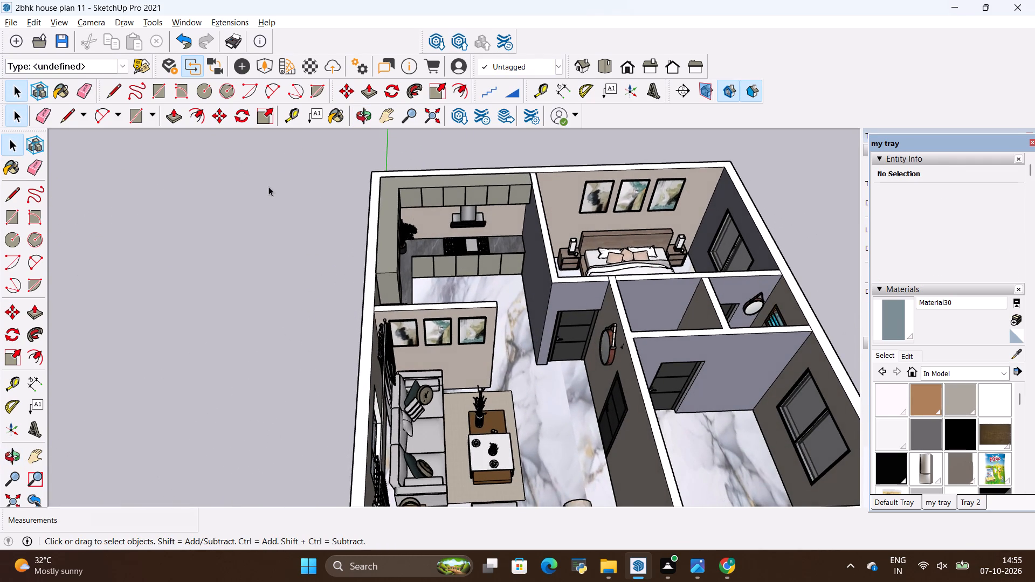
scroll(268, 186, "down", 9)
middle_click_drag(496, 257, 465, 203)
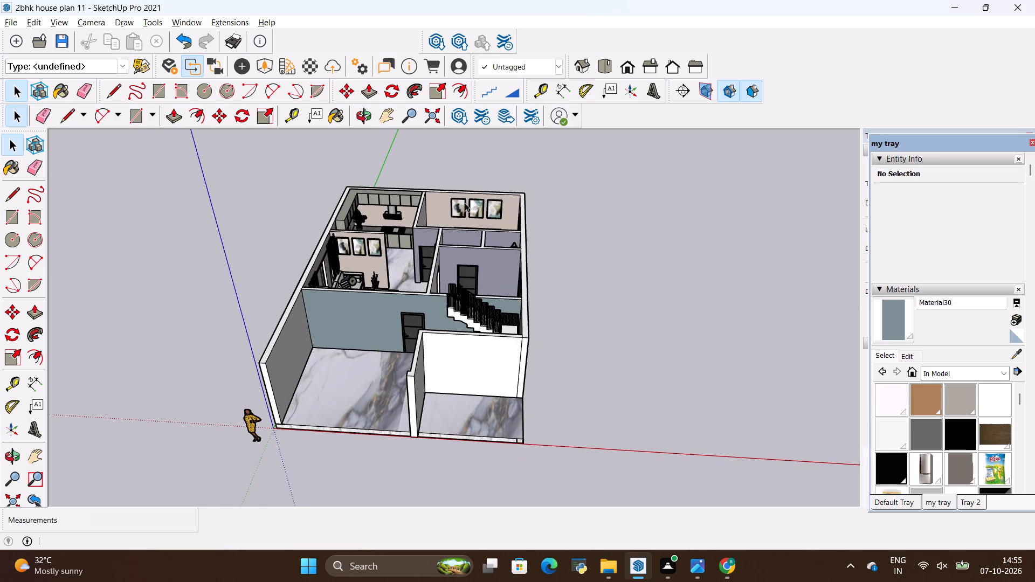
scroll(465, 203, "up", 9)
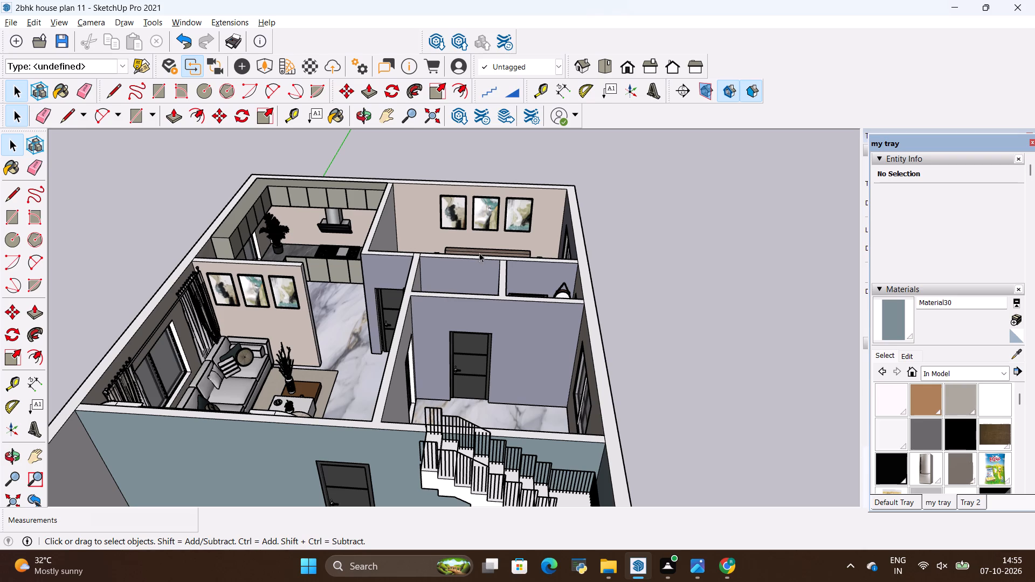
scroll(606, 261, "down", 8)
scroll(485, 279, "up", 3)
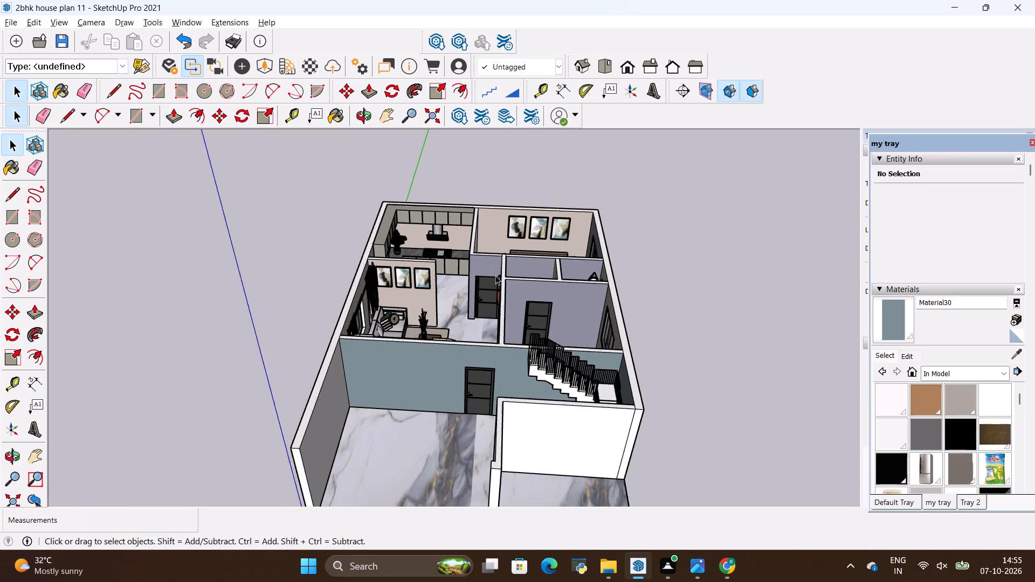
scroll(484, 282, "up", 4)
scroll(460, 213, "up", 2)
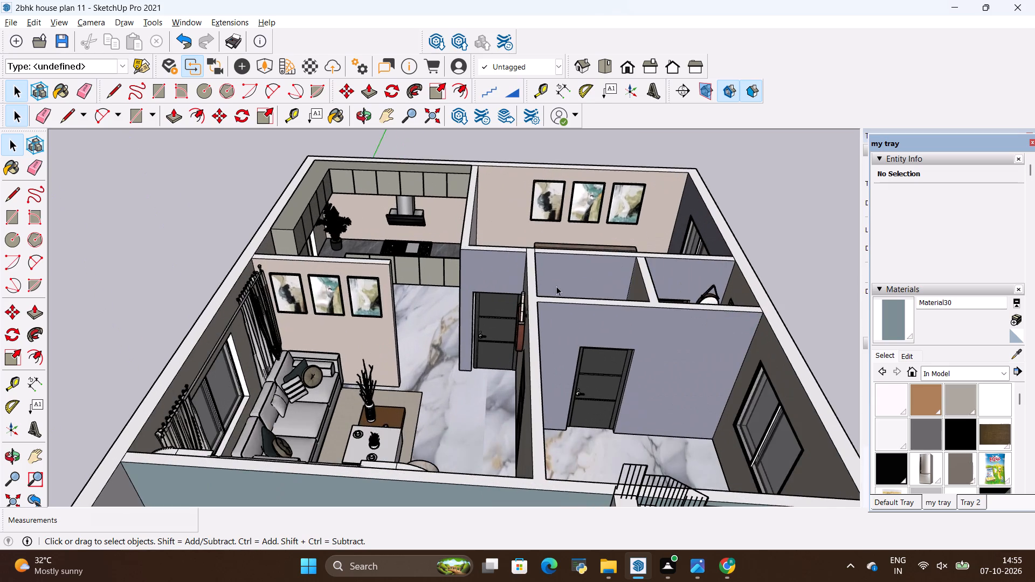
scroll(553, 285, "down", 5)
middle_click_drag(363, 264, 750, 349)
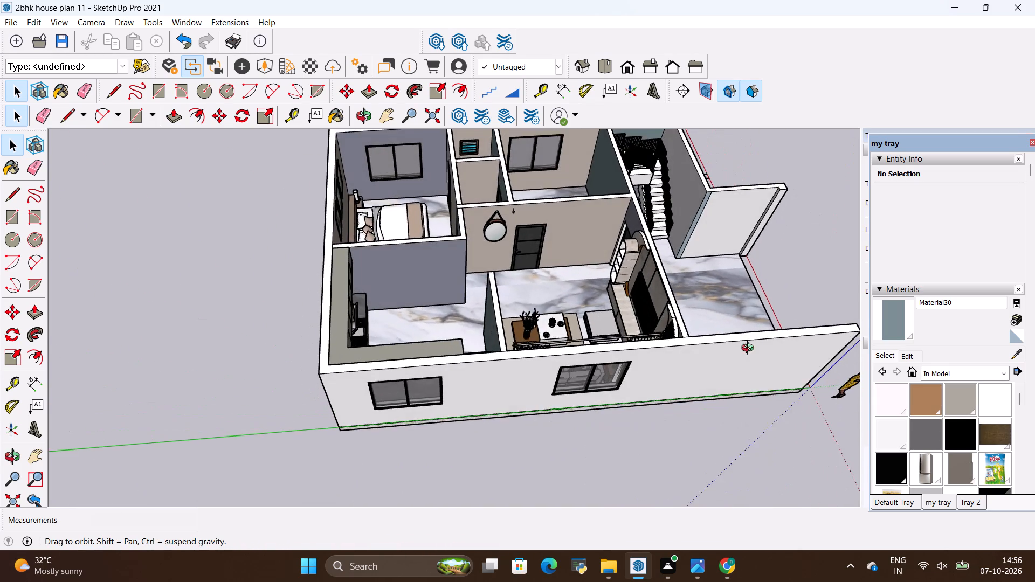
middle_click_drag(750, 349, 268, 302)
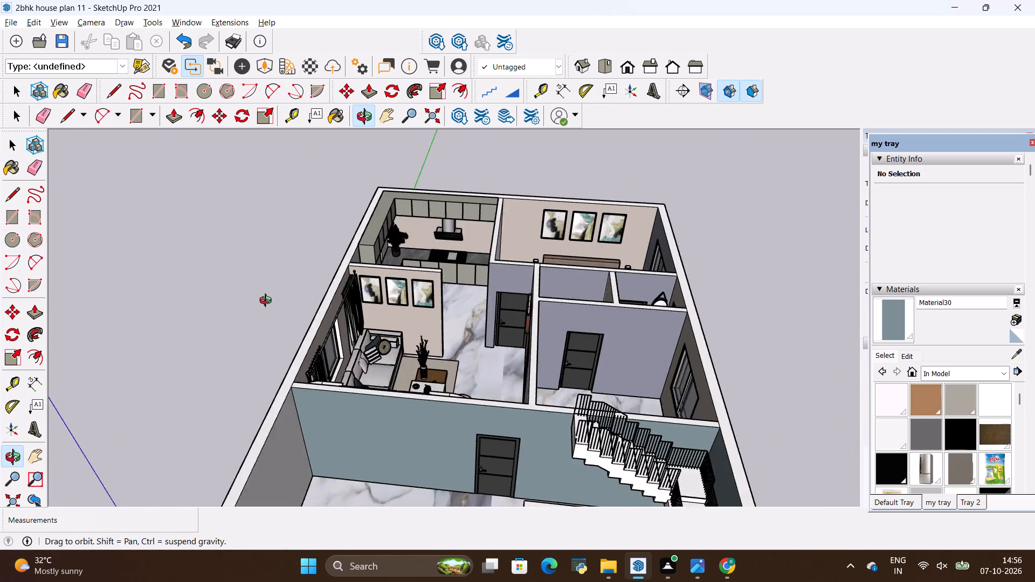
middle_click_drag(268, 302, 229, 323)
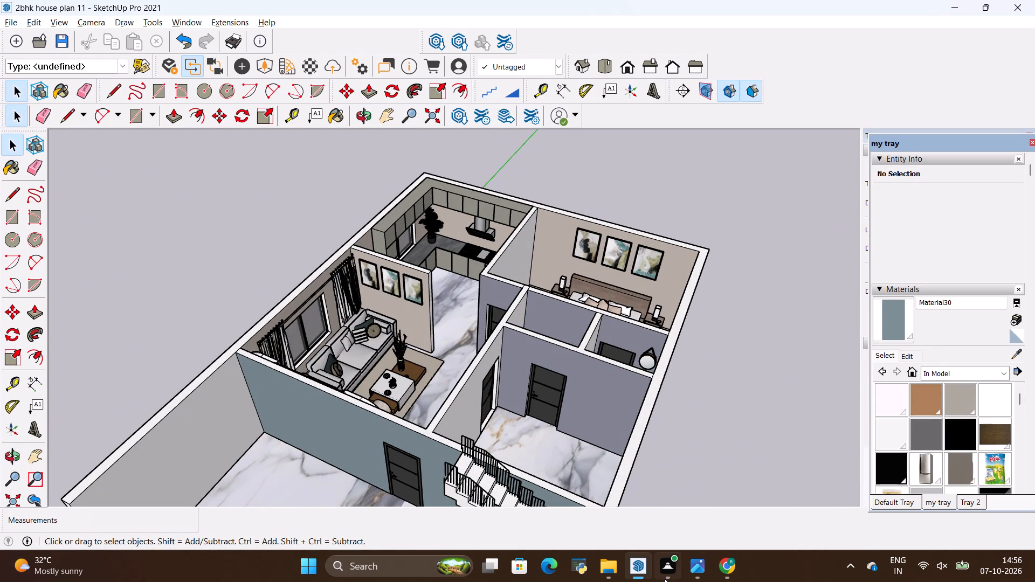
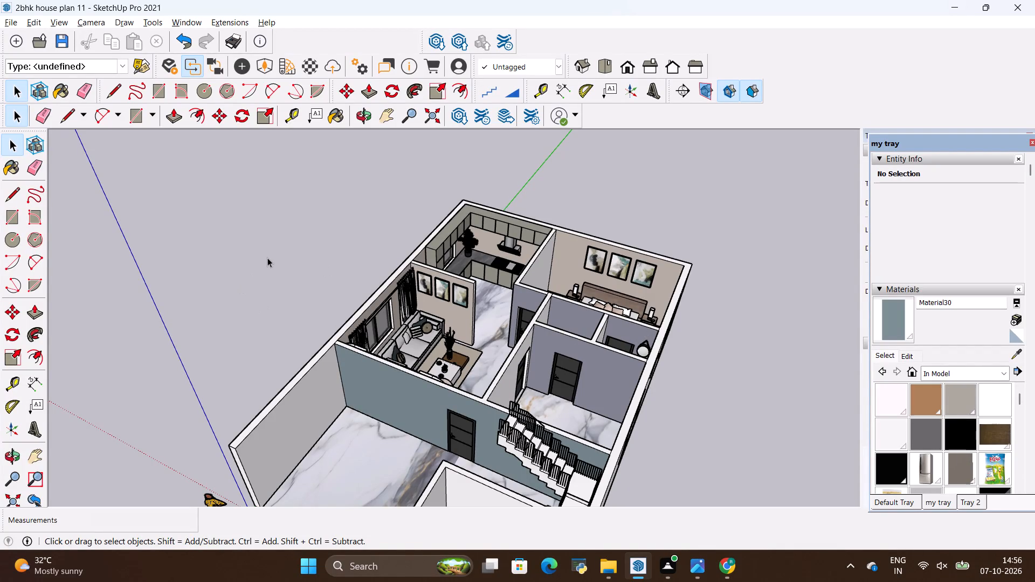
Examine the furnished house from the porch side and from the living room and kitchen side.
scroll(292, 249, "down", 3)
scroll(465, 237, "up", 4)
scroll(540, 249, "down", 4)
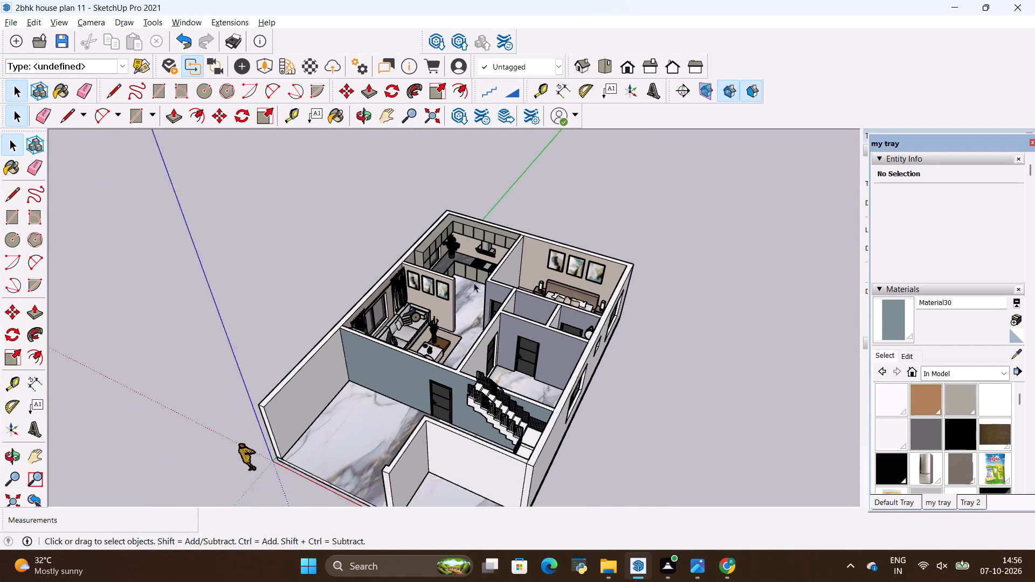
middle_click_drag(363, 328, 589, 362)
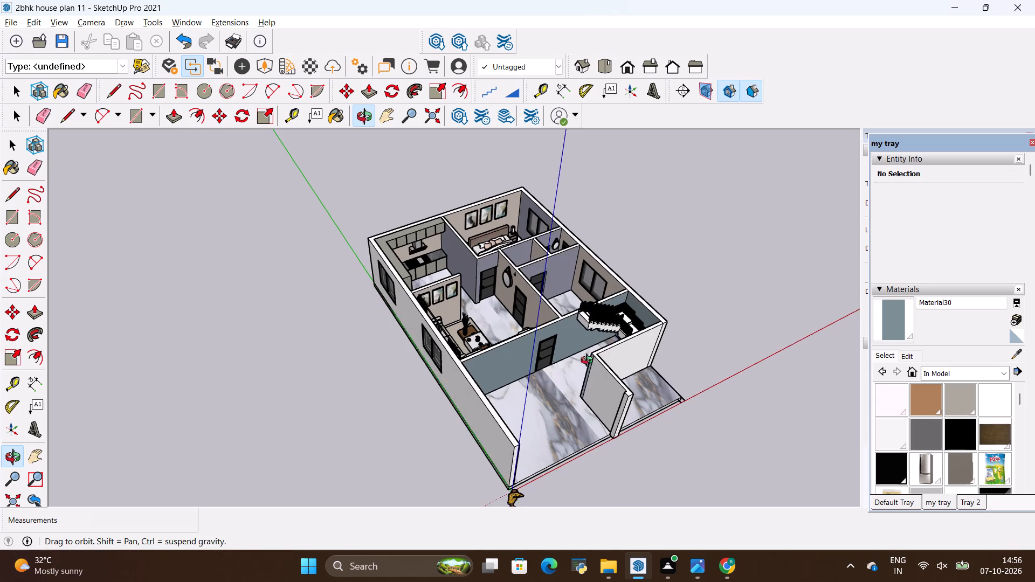
middle_click_drag(589, 362, 319, 345)
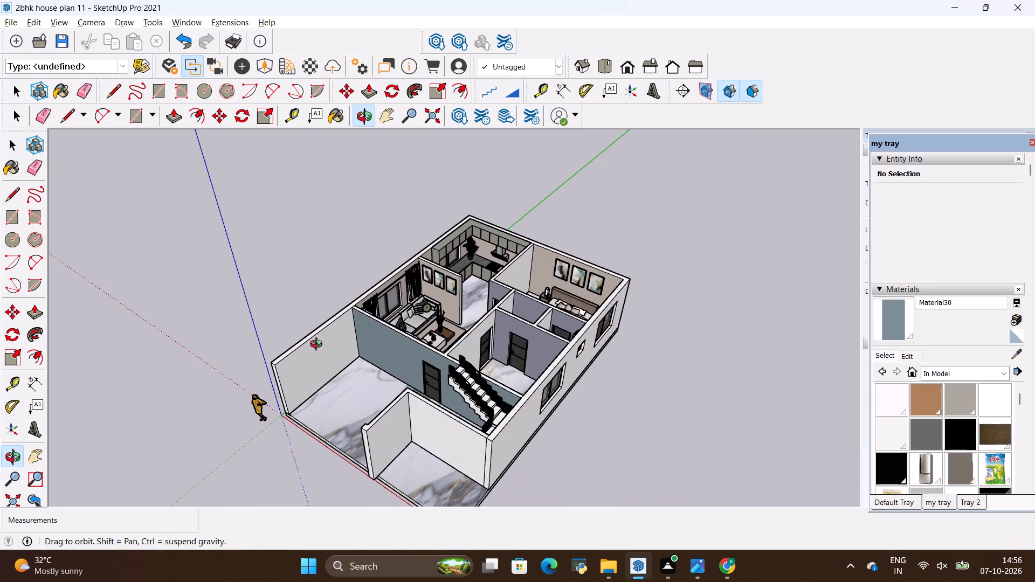
middle_click_drag(319, 345, 381, 383)
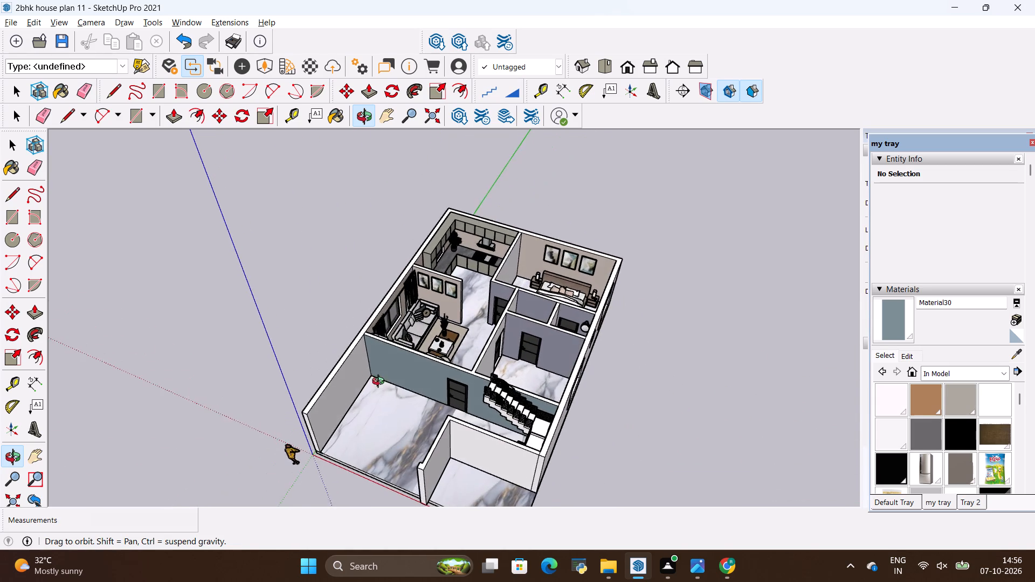
middle_click_drag(381, 383, 706, 396)
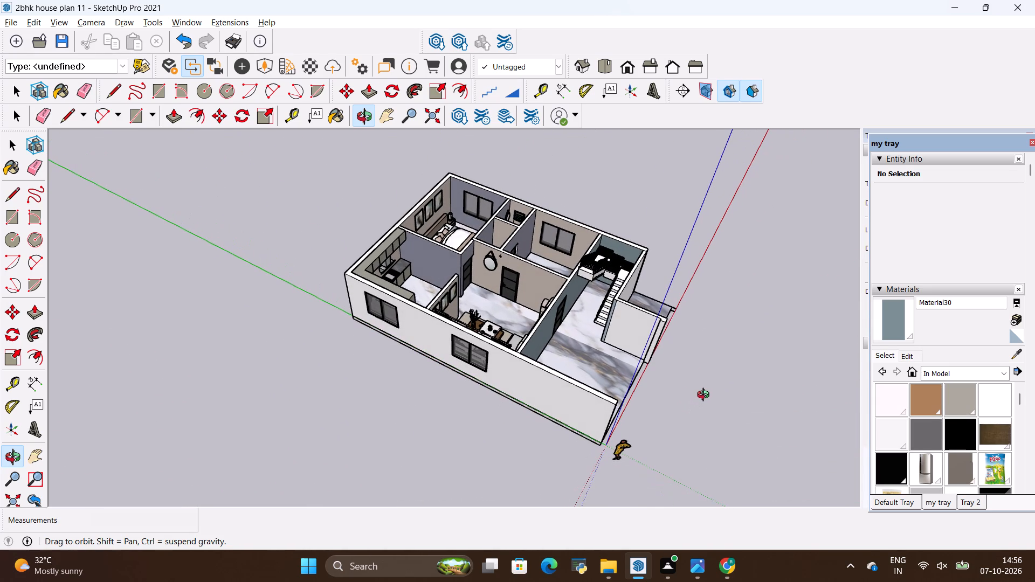
middle_click_drag(706, 396, 703, 396)
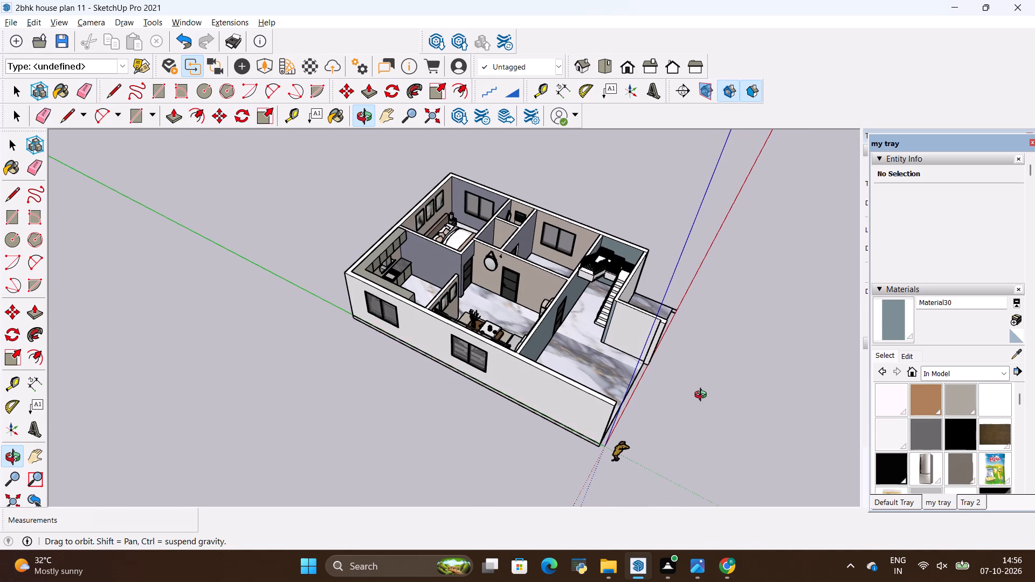
middle_click_drag(703, 396, 332, 384)
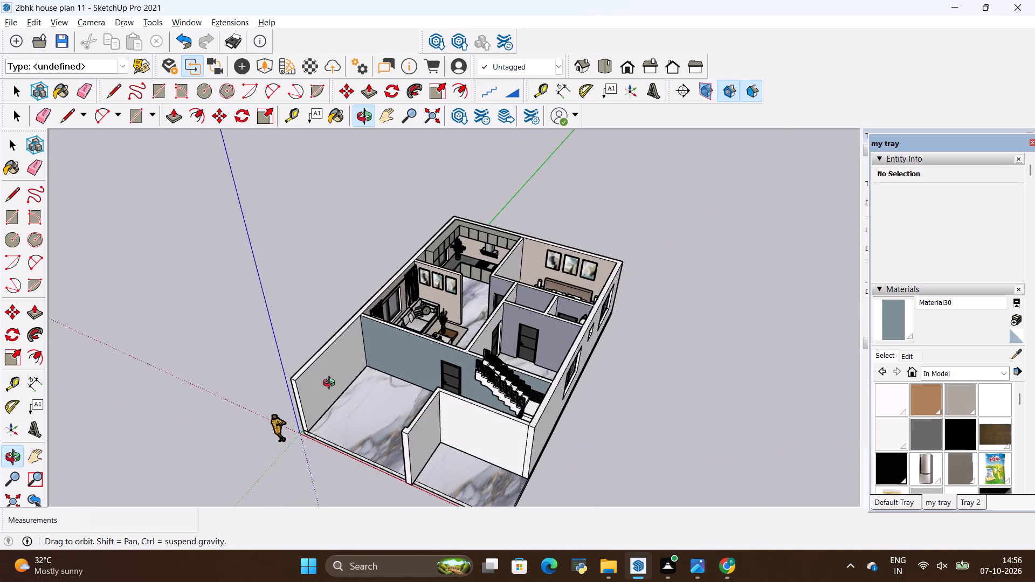
middle_click_drag(332, 384, 431, 403)
Examine the corner bedroom's bed, side tables, wall paintings, window and door up close.
scroll(555, 237, "up", 9)
scroll(604, 242, "up", 1)
key("space")
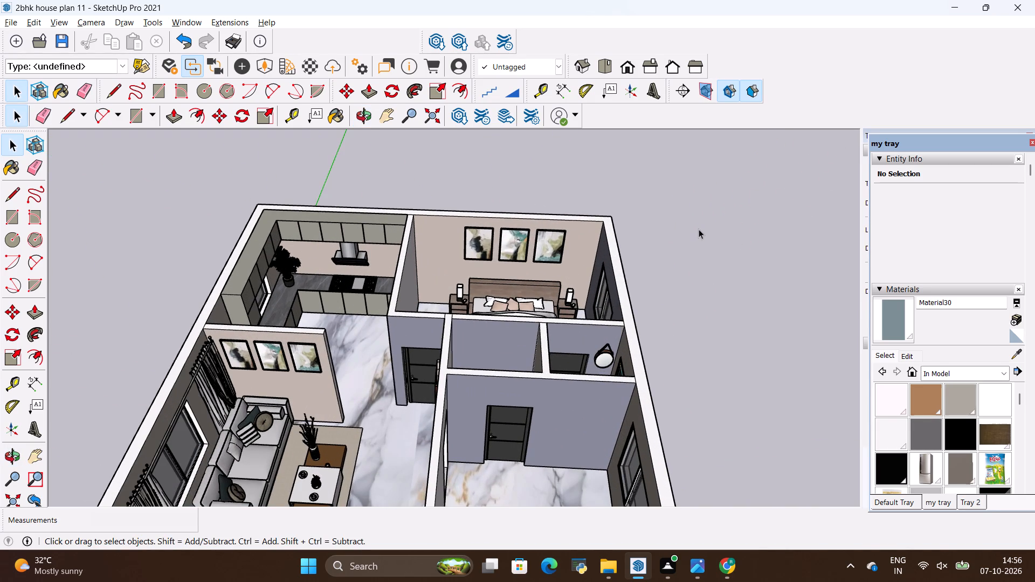
left_click(673, 228)
scroll(602, 235, "up", 8)
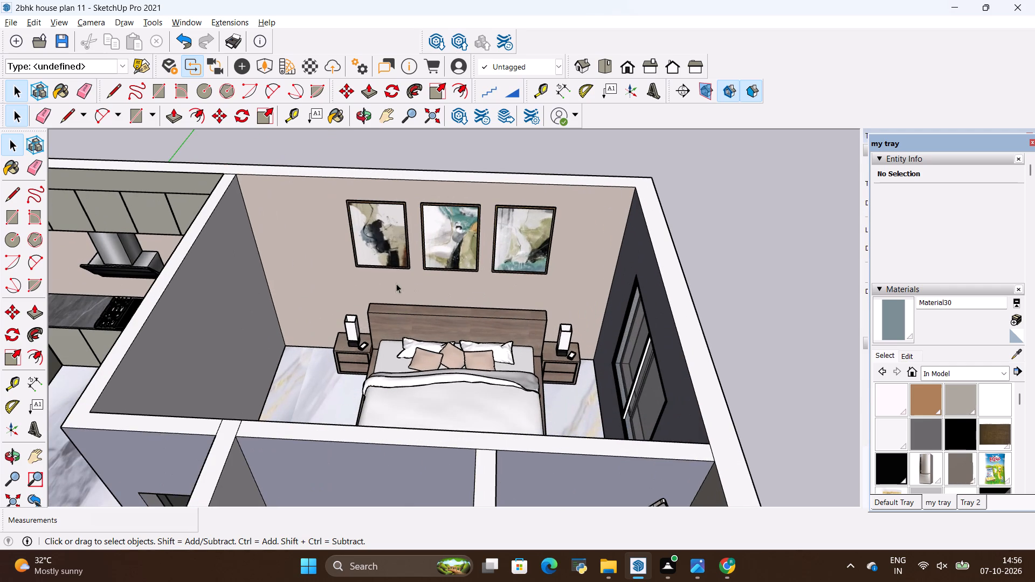
middle_click_drag(253, 361, 710, 382)
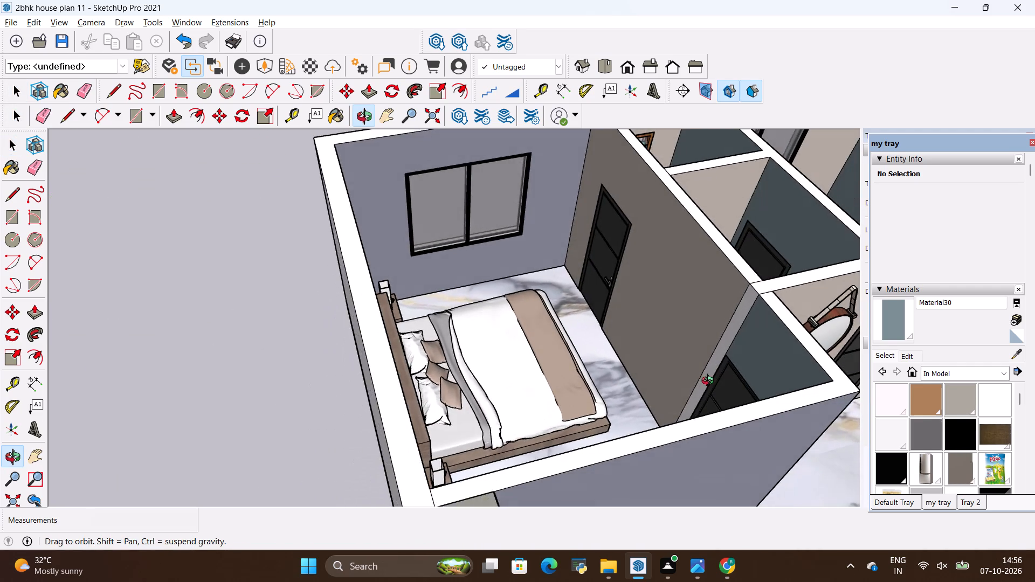
middle_click_drag(710, 382, 258, 355)
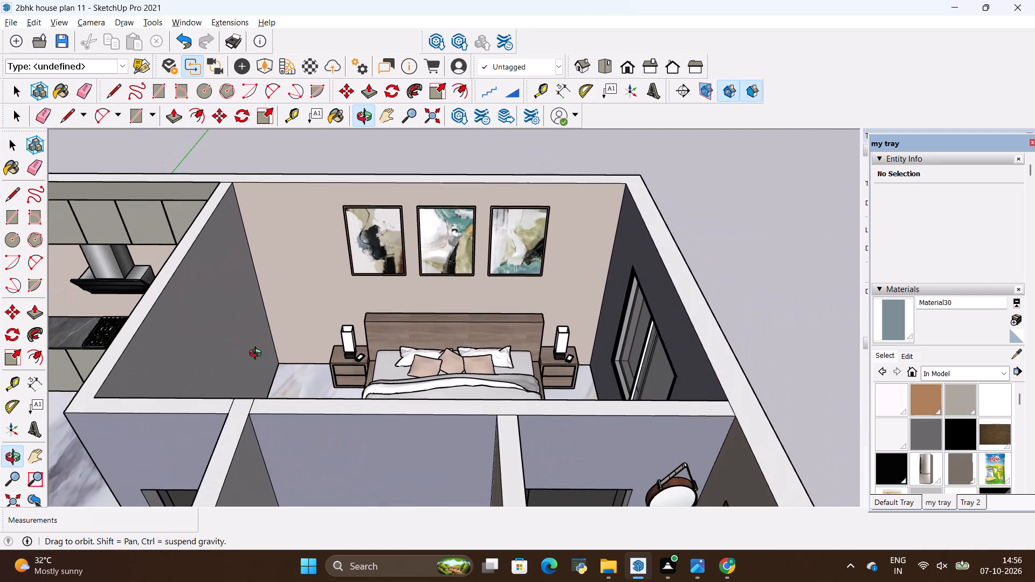
middle_click_drag(258, 355, 272, 379)
scroll(343, 316, "down", 5)
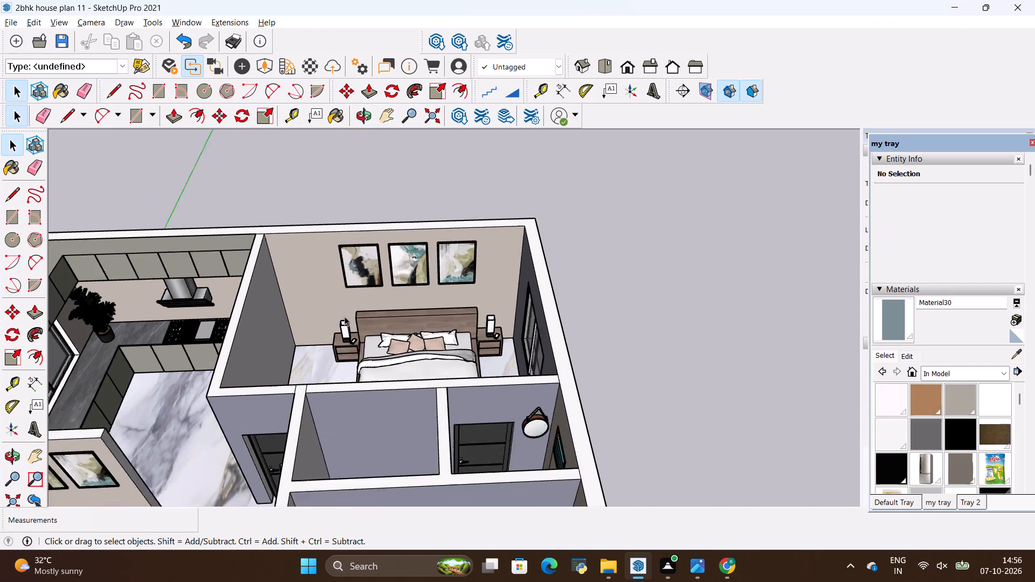
Examine the whole house layout from the front and from above, including both bathrooms.
scroll(344, 316, "down", 5)
key("space")
left_click(585, 295)
scroll(576, 288, "down", 7)
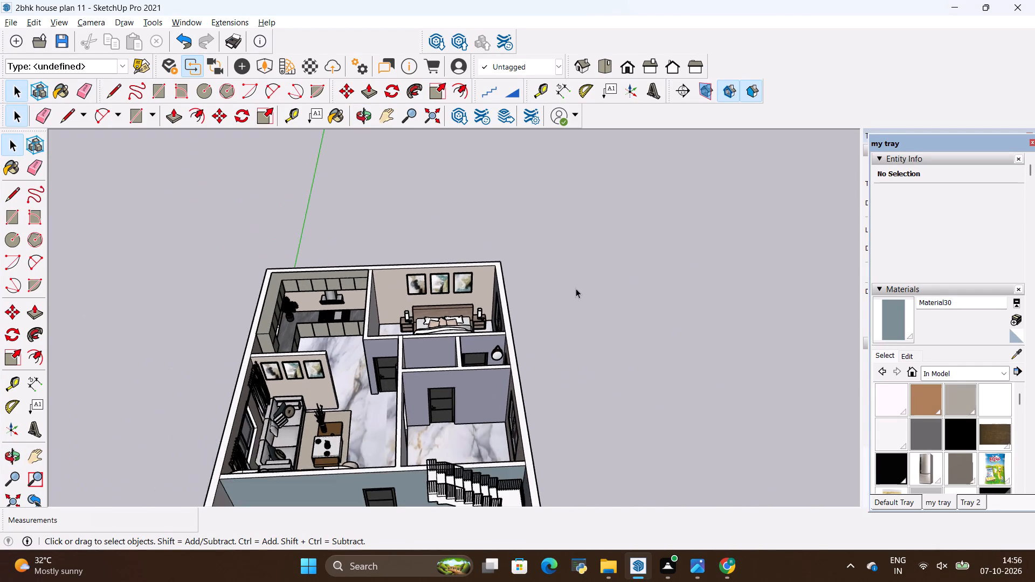
scroll(576, 288, "down", 11)
scroll(528, 304, "up", 2)
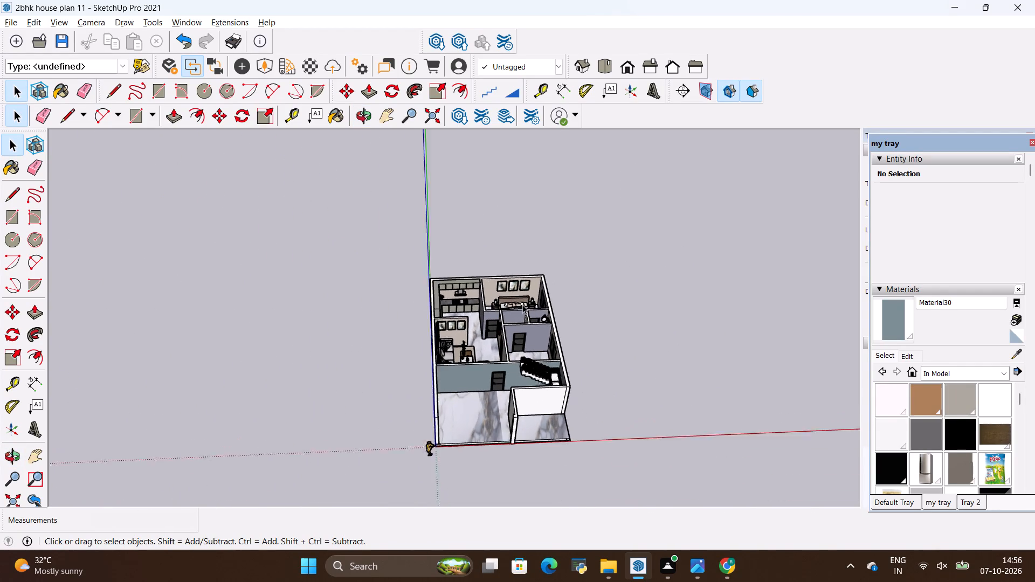
scroll(522, 304, "up", 8)
scroll(547, 266, "up", 7)
scroll(540, 273, "down", 4)
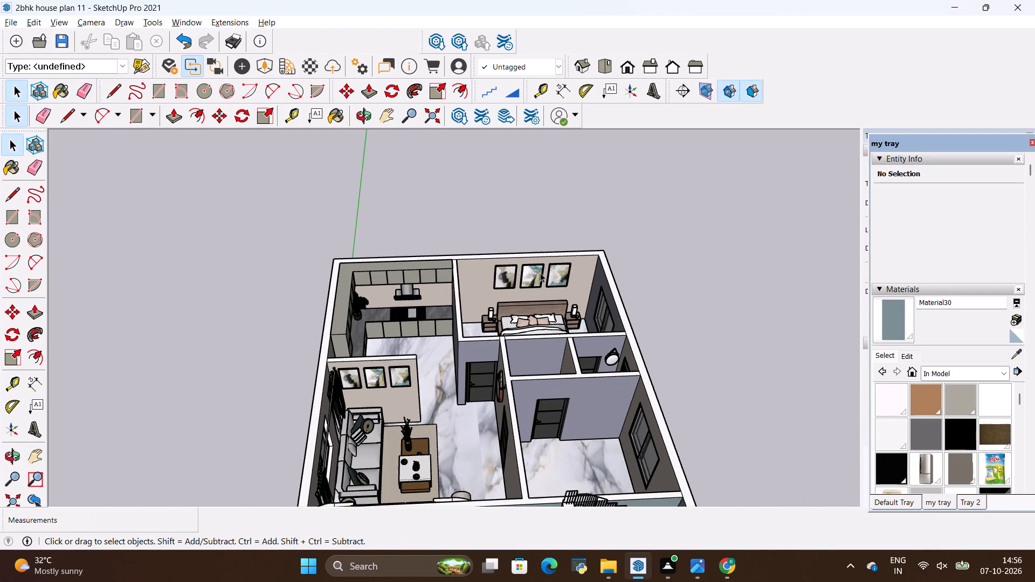
middle_click_drag(500, 344, 715, 467)
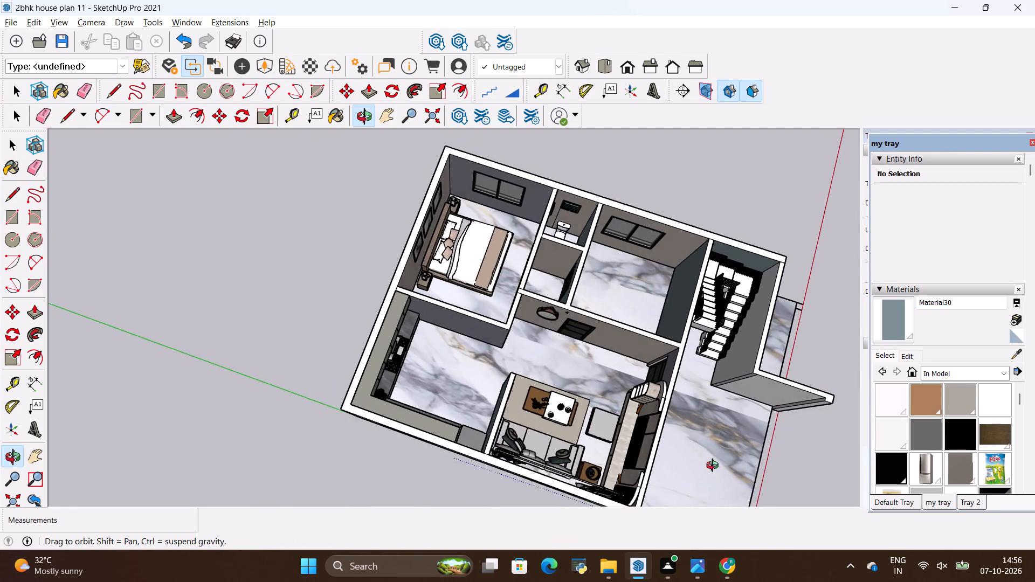
middle_click_drag(715, 467, 640, 509)
Uniformly enlarge the toilet in the inner bathroom beside the hall, scaling it about its opposite corner.
scroll(606, 255, "up", 3)
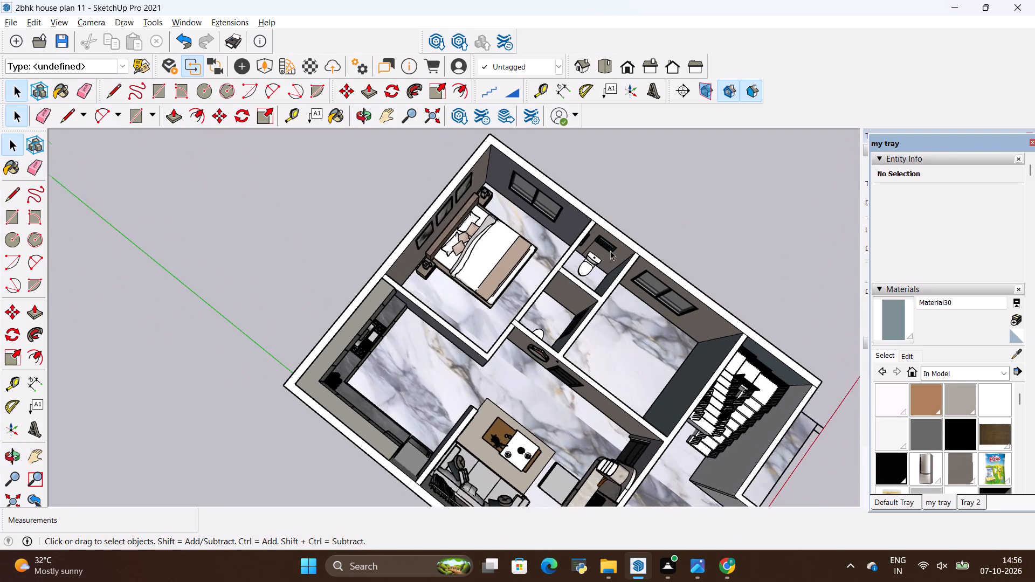
scroll(613, 320, "up", 4)
middle_click_drag(655, 370, 344, 351)
scroll(441, 375, "up", 1)
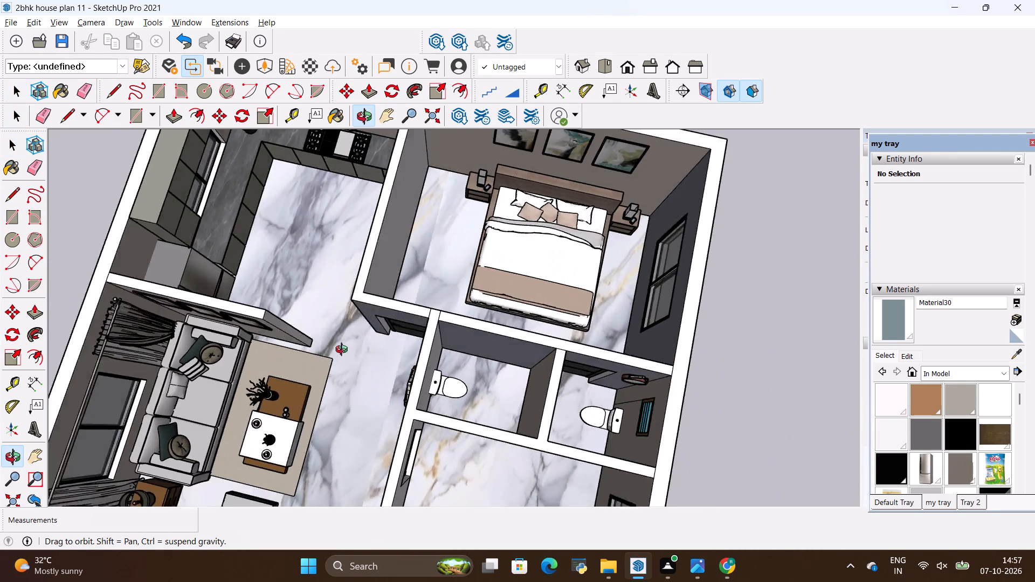
middle_click_drag(344, 351, 298, 332)
scroll(453, 404, "up", 7)
left_click(430, 396)
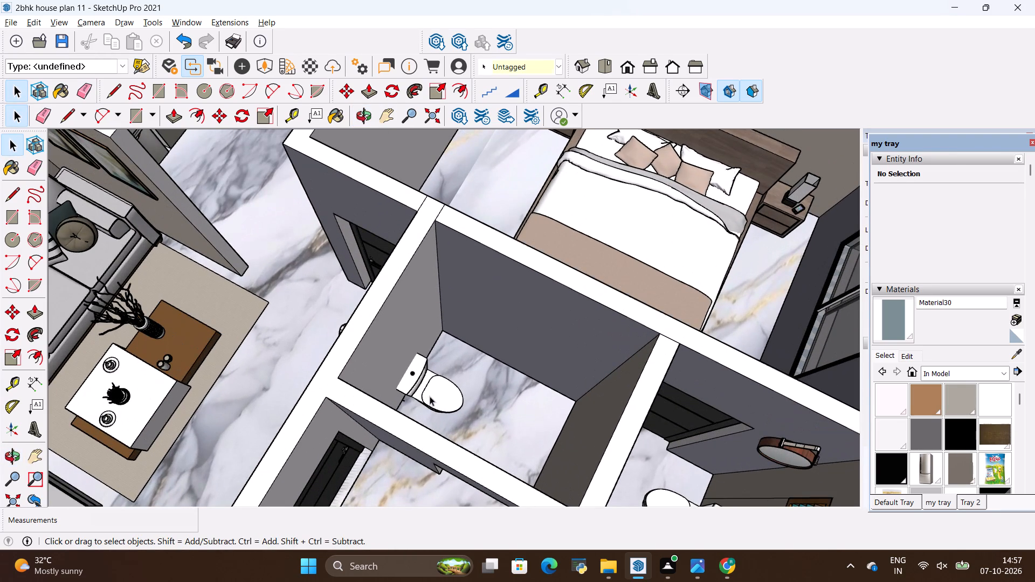
key("m")
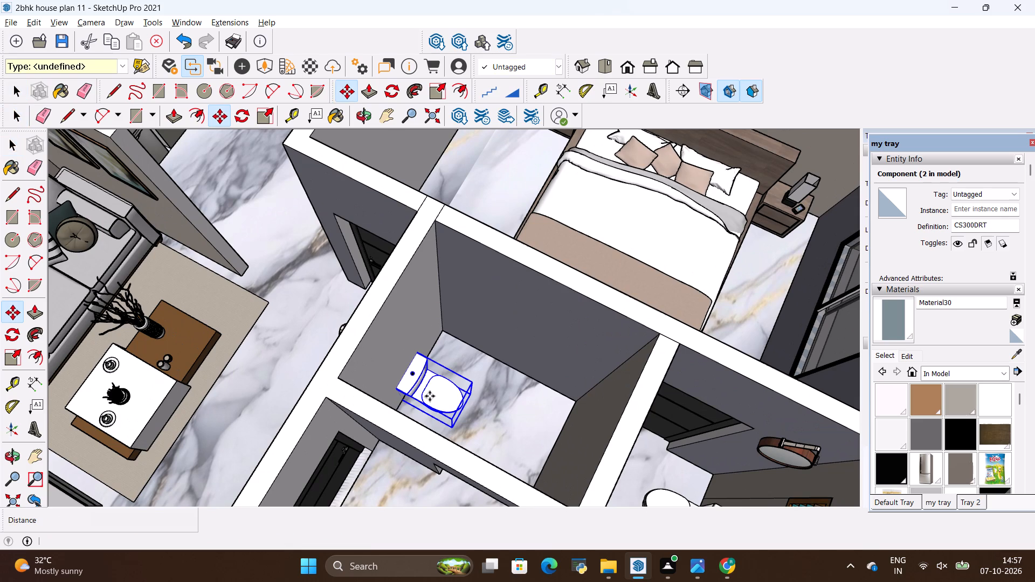
key("s")
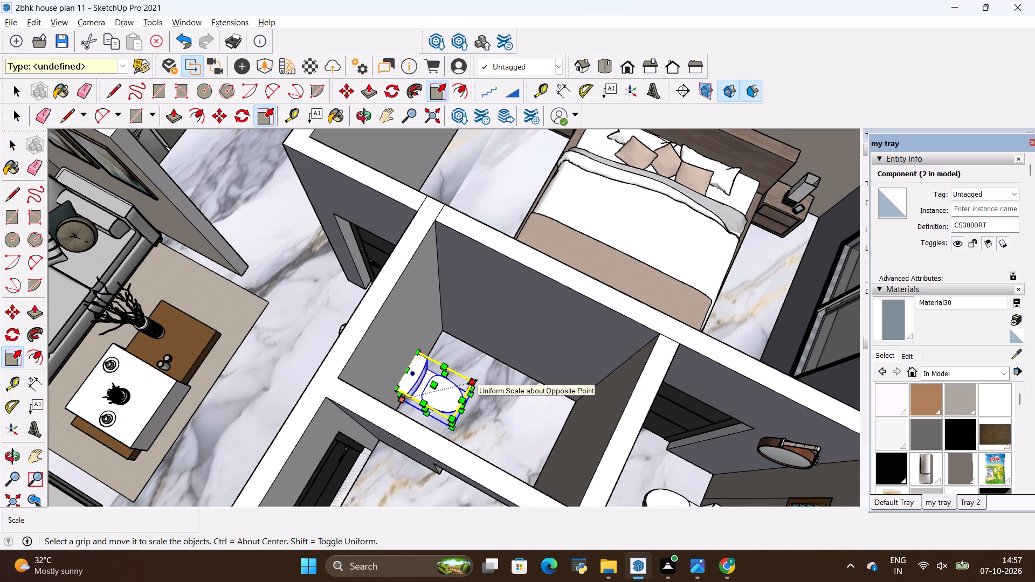
left_click(472, 382)
left_click(502, 379)
scroll(401, 371, "down", 5)
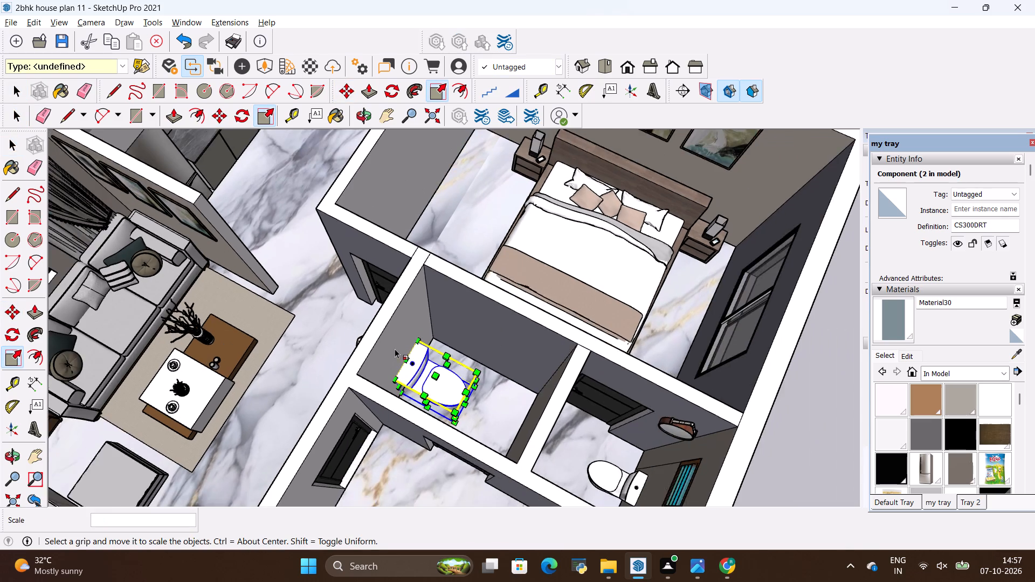
scroll(395, 349, "down", 5)
key("space")
left_click(700, 431)
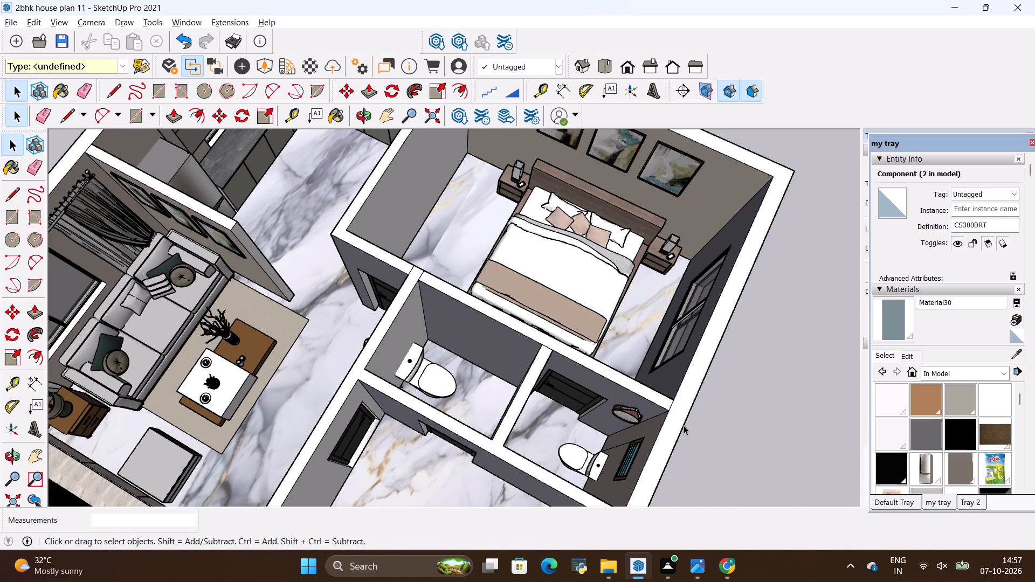
Uniformly scale the toilet in the outer-wall bathroom by about 1.19.
scroll(656, 417, "down", 5)
scroll(572, 464, "up", 3)
left_click(583, 452)
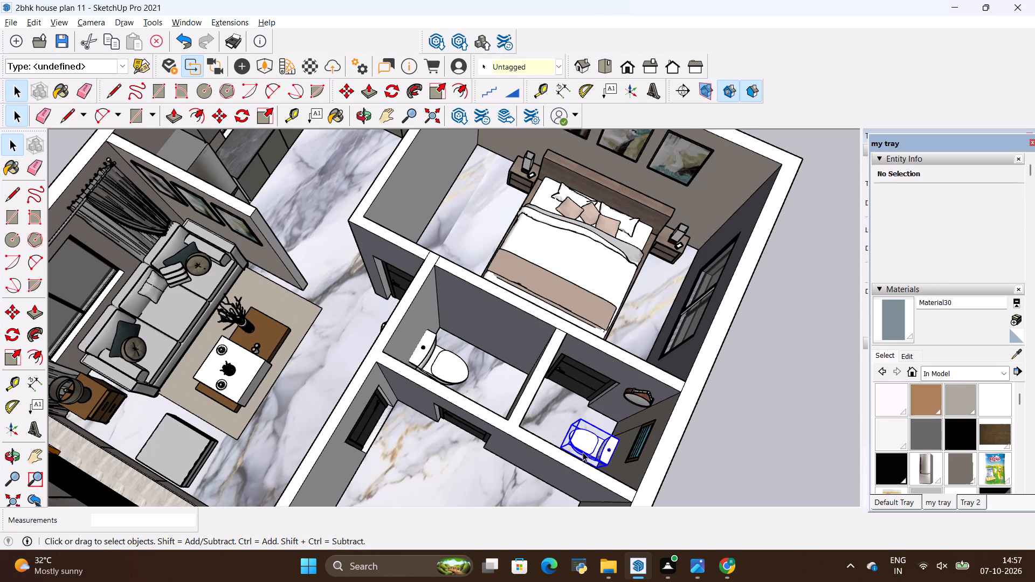
key("s")
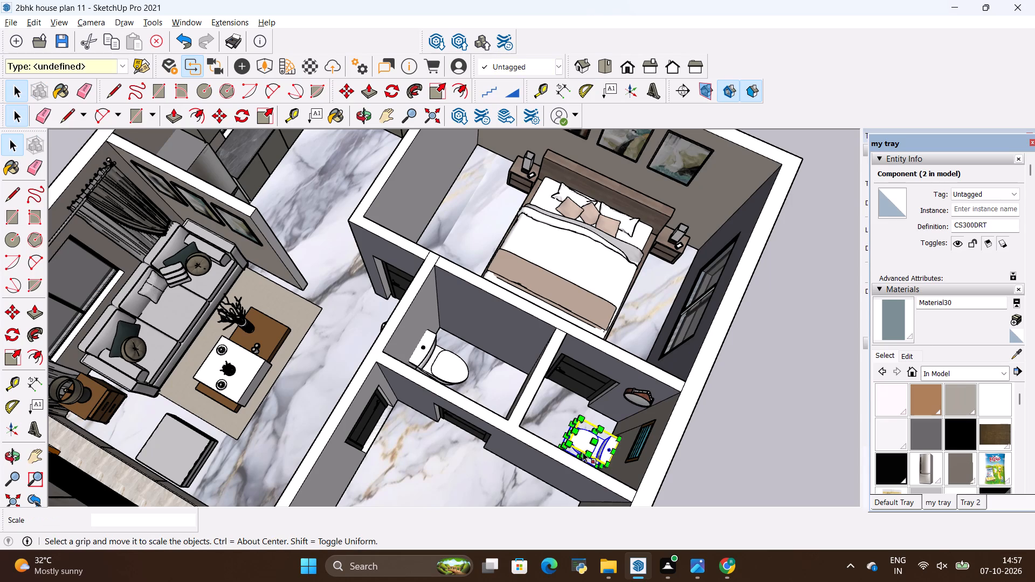
left_click(583, 421)
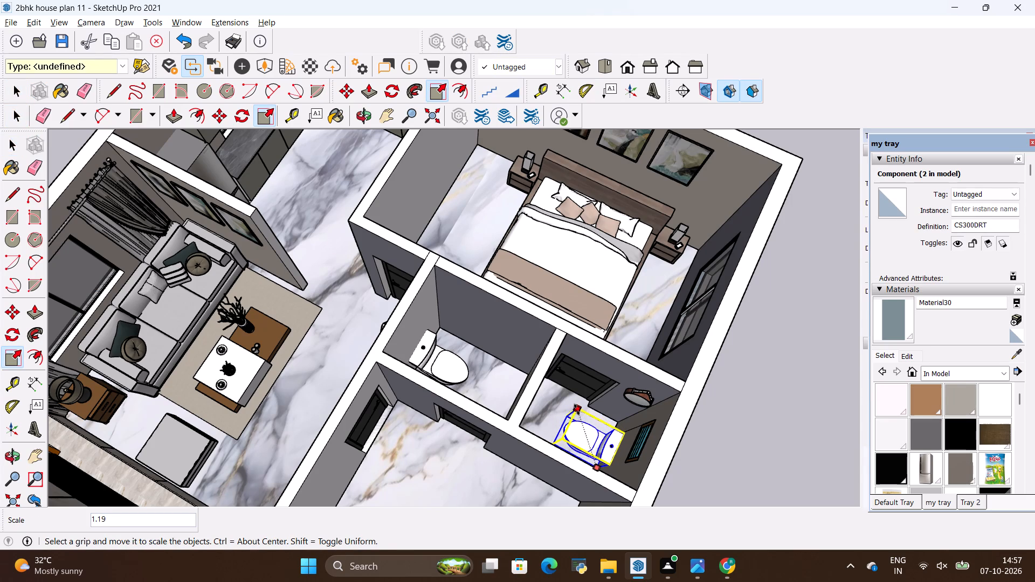
left_click(577, 410)
key("space")
left_click(782, 433)
Examine the room layout and both bathrooms from above and from the kitchen side.
scroll(588, 421, "down", 5)
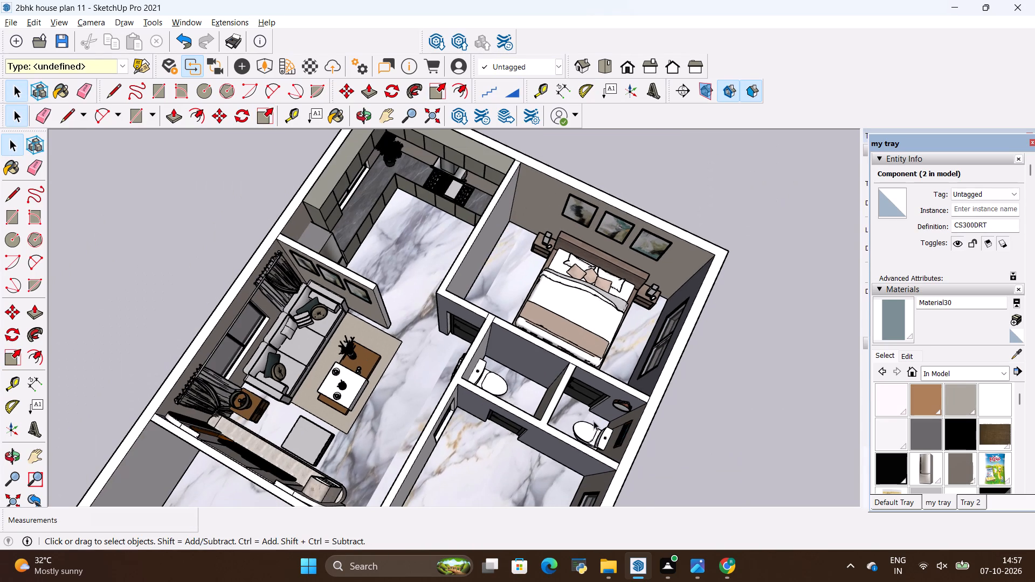
scroll(594, 420, "down", 5)
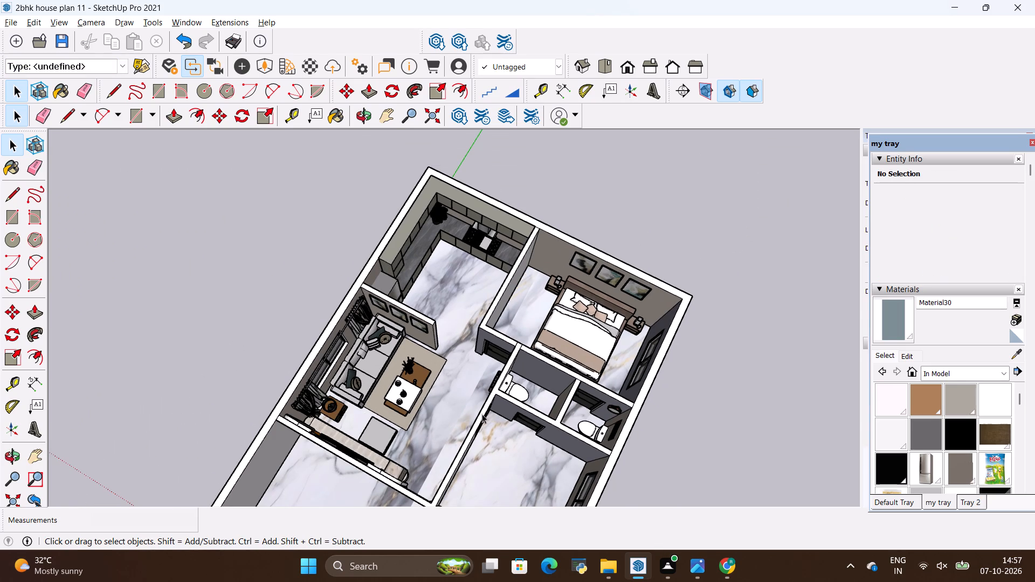
scroll(419, 419, "down", 1)
scroll(279, 400, "down", 3)
scroll(230, 387, "down", 1)
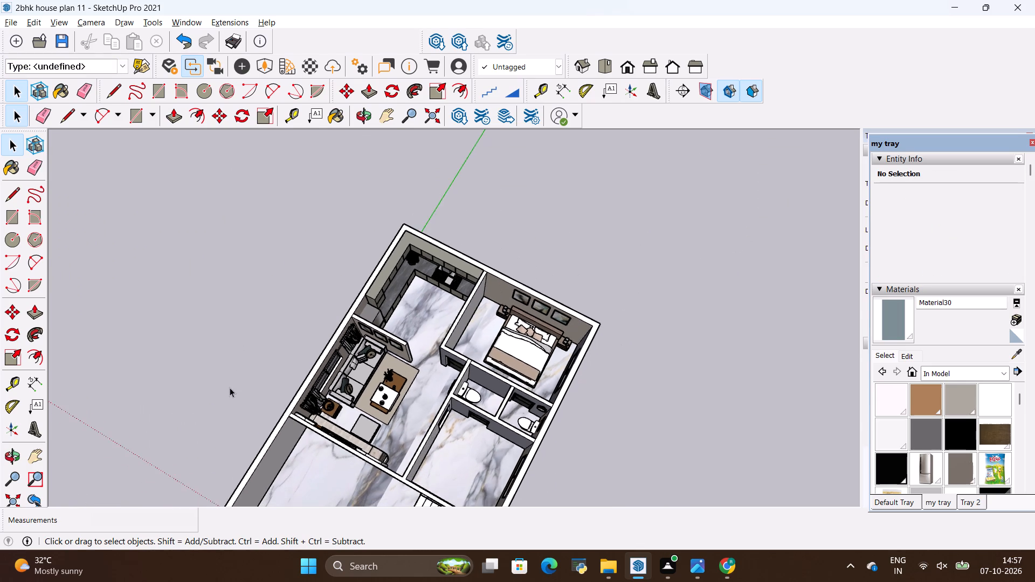
scroll(230, 387, "down", 1)
middle_click_drag(230, 388, 337, 422)
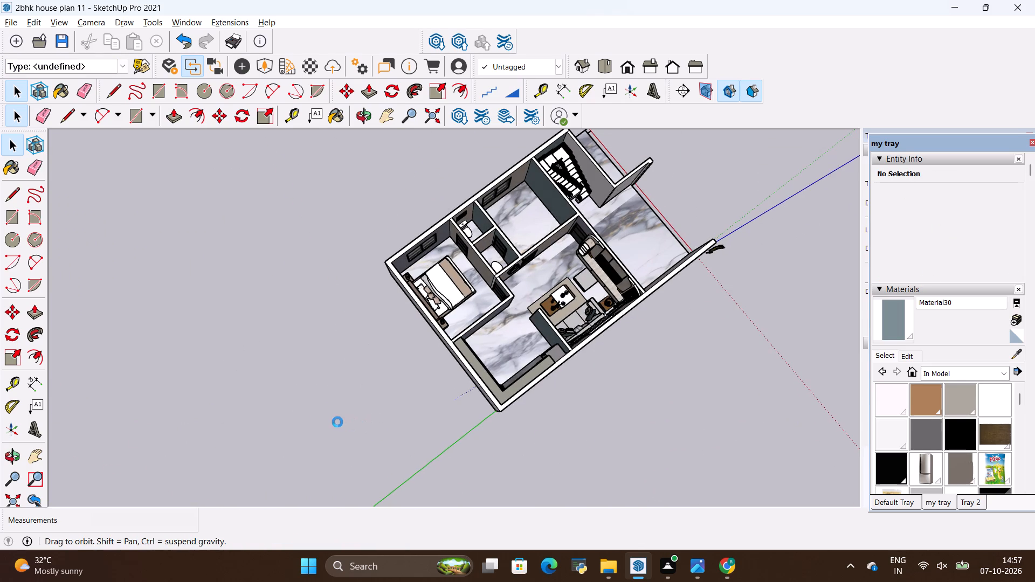
middle_click_drag(337, 422, 269, 371)
scroll(267, 372, "down", 8)
scroll(333, 362, "down", 4)
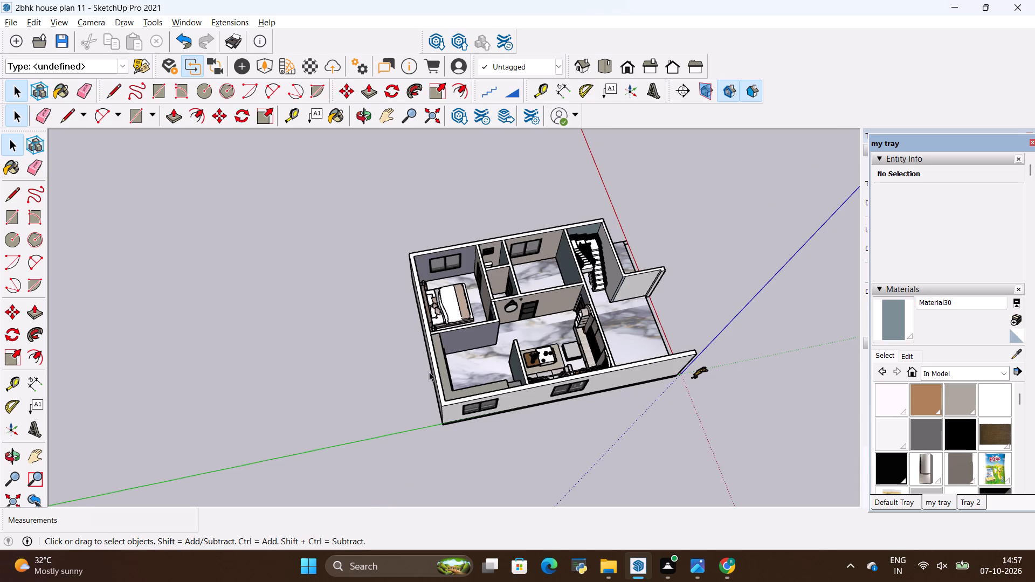
scroll(425, 372, "down", 3)
Open the wall group for editing and erase the stray vertical edge below the louvred window in the outer-wall bathroom.
scroll(460, 318, "up", 17)
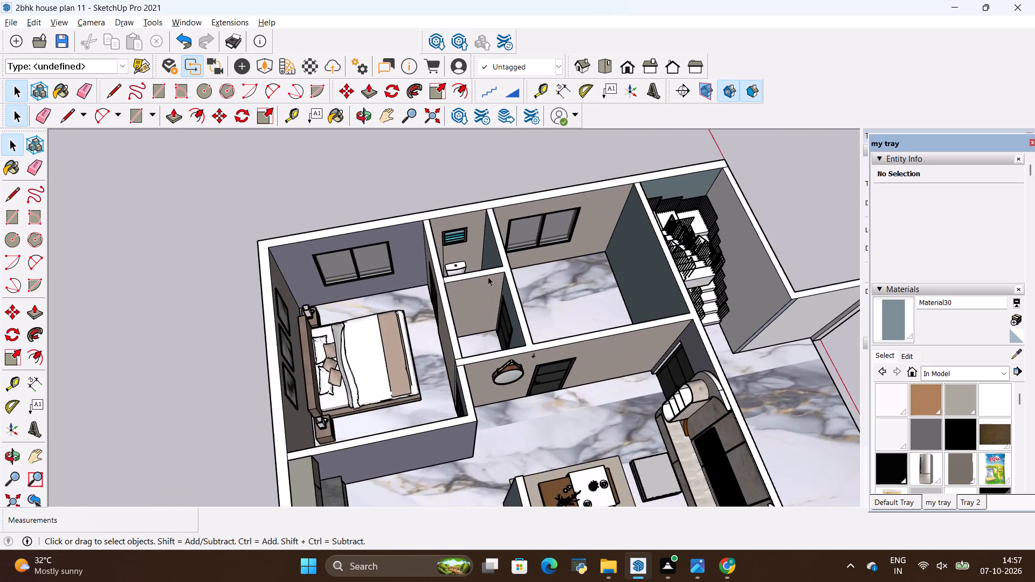
scroll(488, 276, "up", 7)
scroll(408, 258, "up", 3)
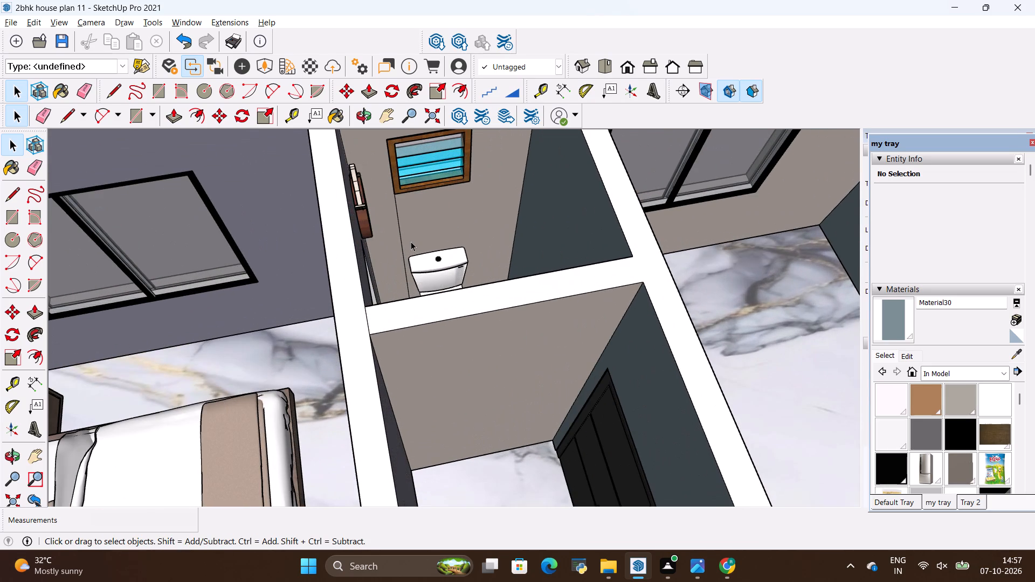
double_click(411, 241)
key("e")
left_click_drag(399, 231, 384, 238)
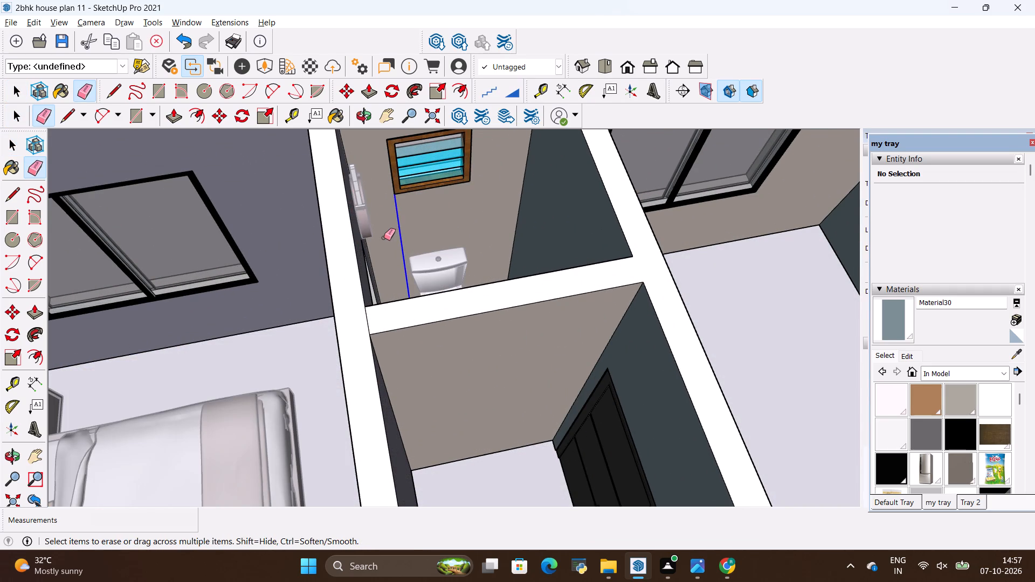
Close the wall group and return to the whole house model.
scroll(384, 238, "down", 15)
key("space")
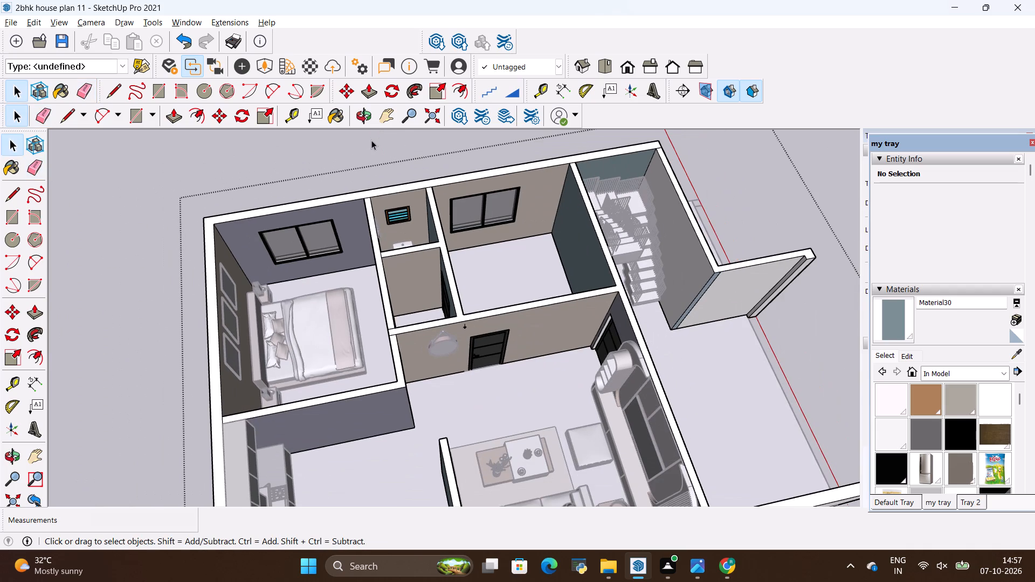
left_click(371, 140)
Examine the whole house layout from above and from several sides, including the bedrooms, bathrooms, kitchen and staircase.
scroll(329, 189, "down", 8)
middle_click_drag(543, 278, 465, 321)
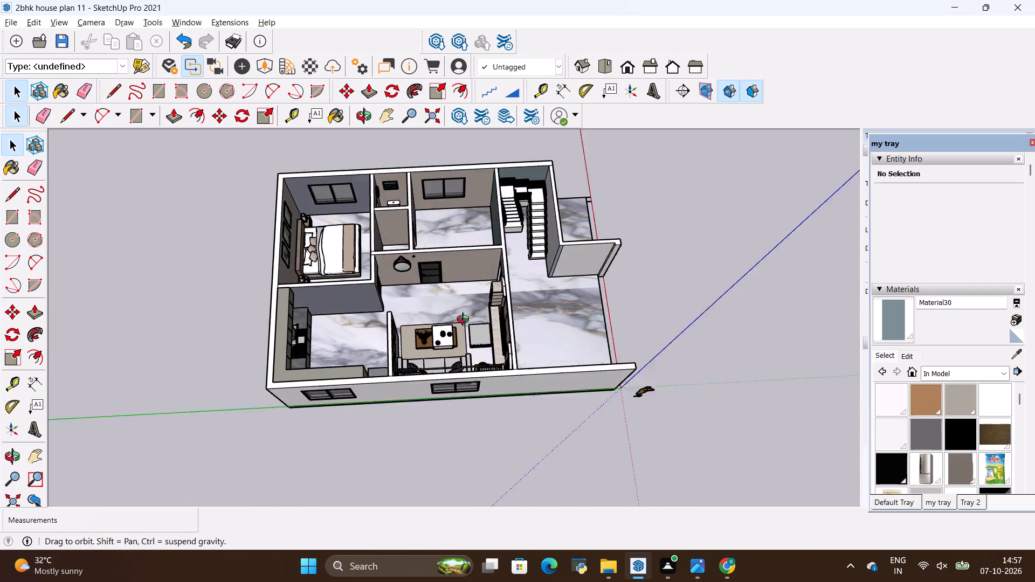
middle_click_drag(465, 321, 319, 244)
scroll(509, 195, "up", 6)
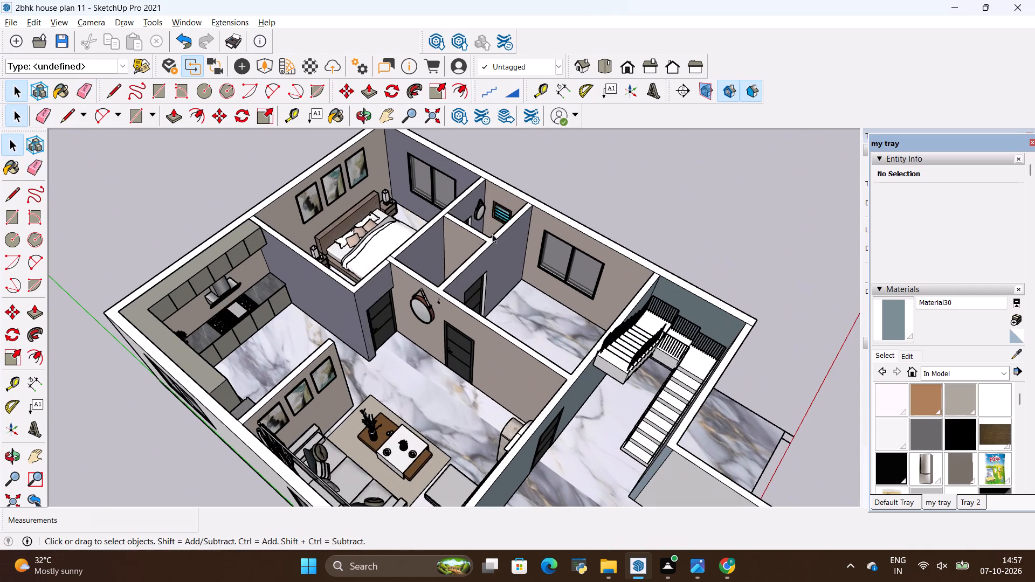
scroll(457, 213, "down", 4)
middle_click_drag(519, 296, 420, 304)
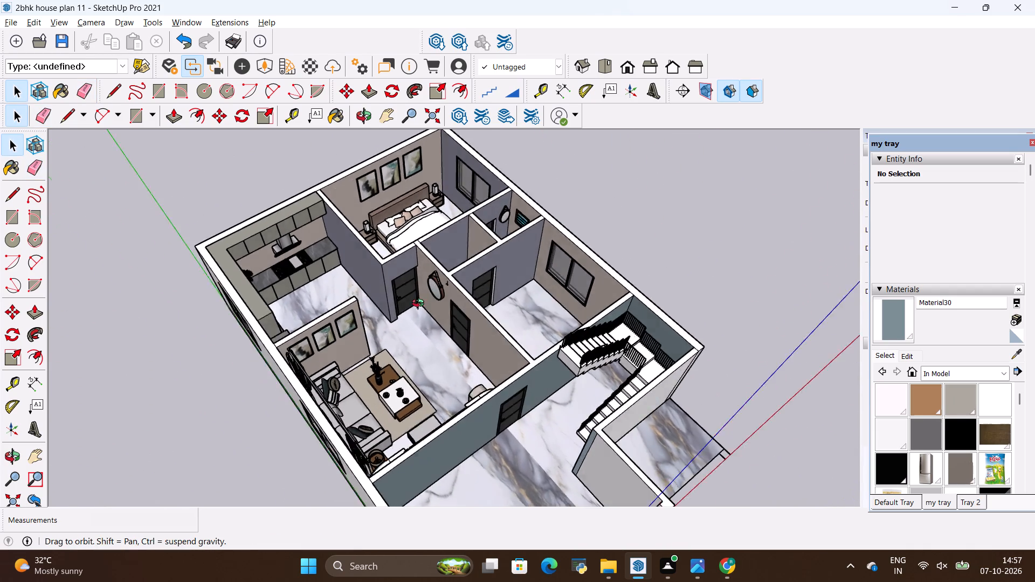
middle_click_drag(420, 304, 378, 302)
scroll(386, 284, "down", 5)
scroll(441, 198, "up", 7)
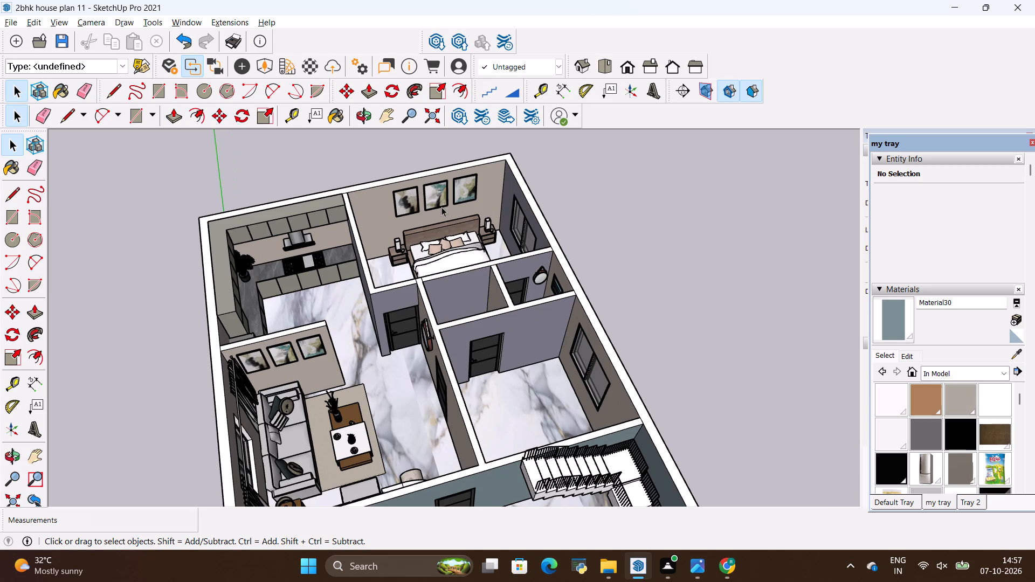
scroll(441, 207, "down", 5)
scroll(618, 212, "down", 6)
scroll(534, 299, "up", 16)
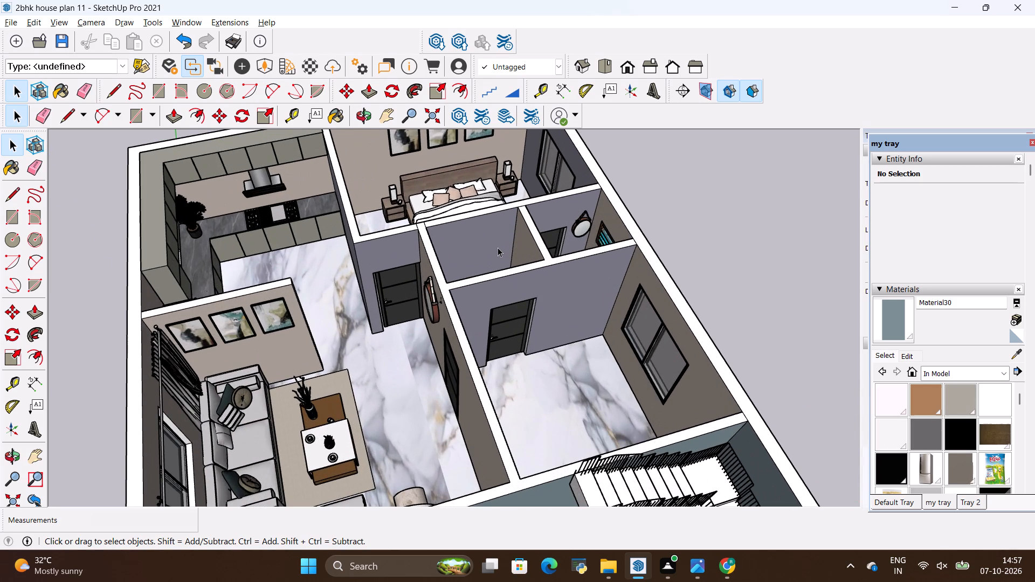
scroll(498, 247, "down", 8)
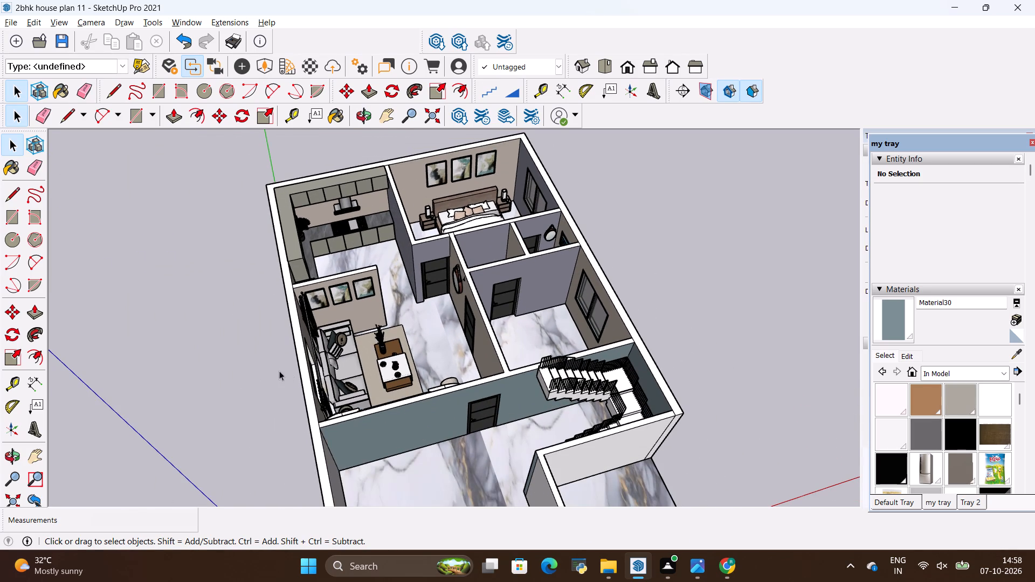
middle_click_drag(273, 369, 647, 318)
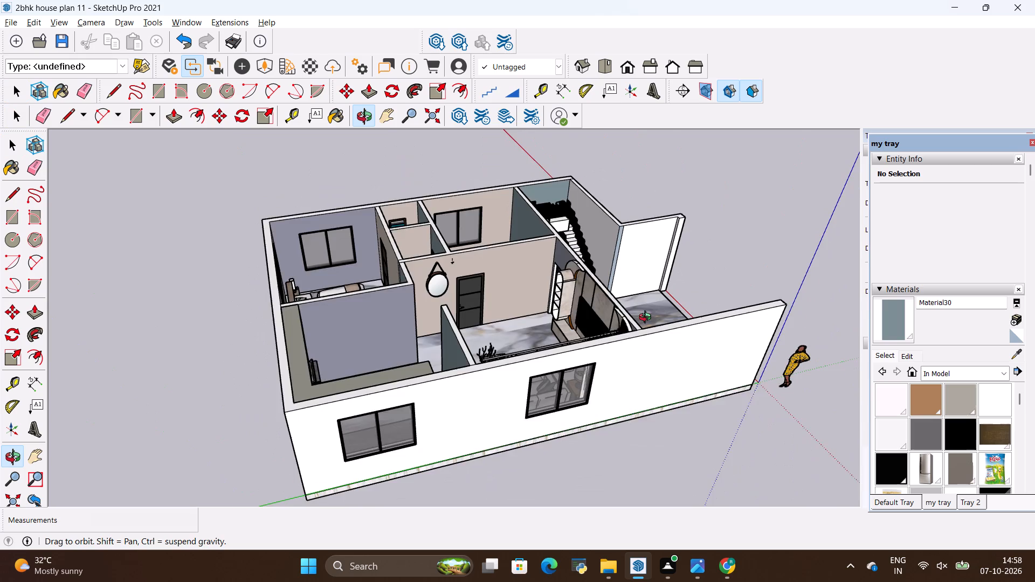
middle_click_drag(647, 318, 404, 323)
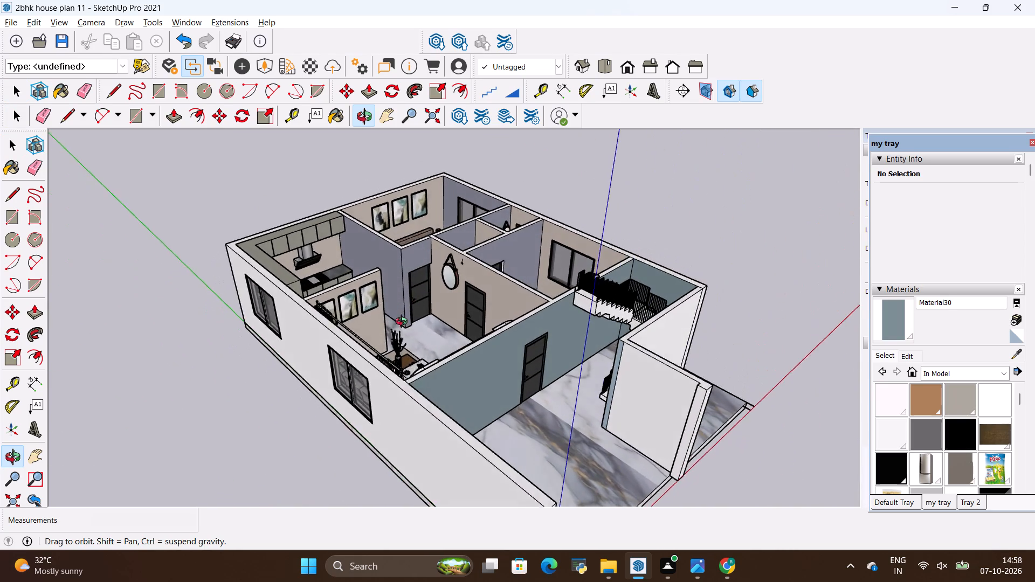
middle_click_drag(404, 323, 711, 363)
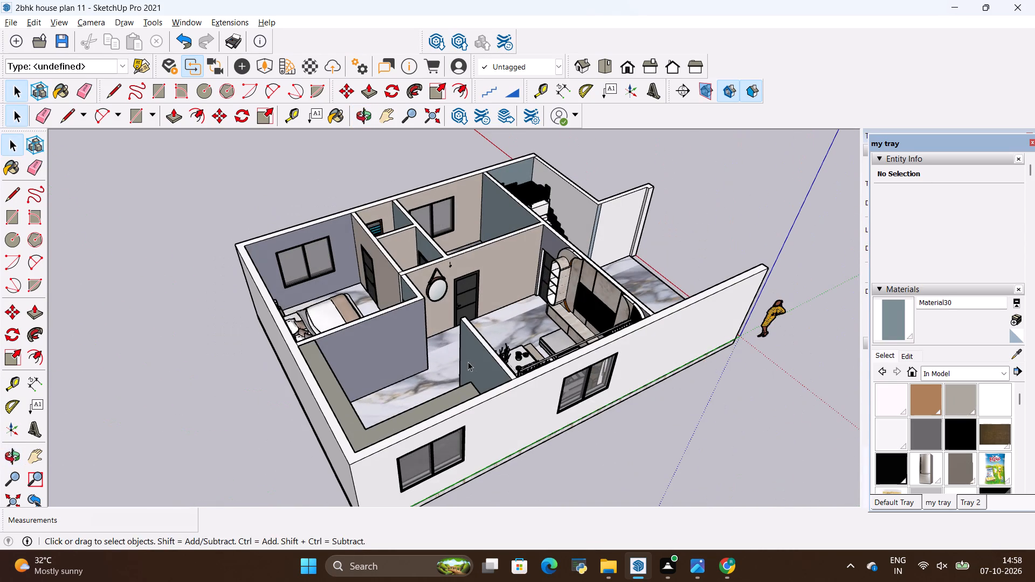
Examine the living room's TV wall unit, including the top edge of its marble panels and curved wooden slats.
middle_click_drag(467, 362, 682, 348)
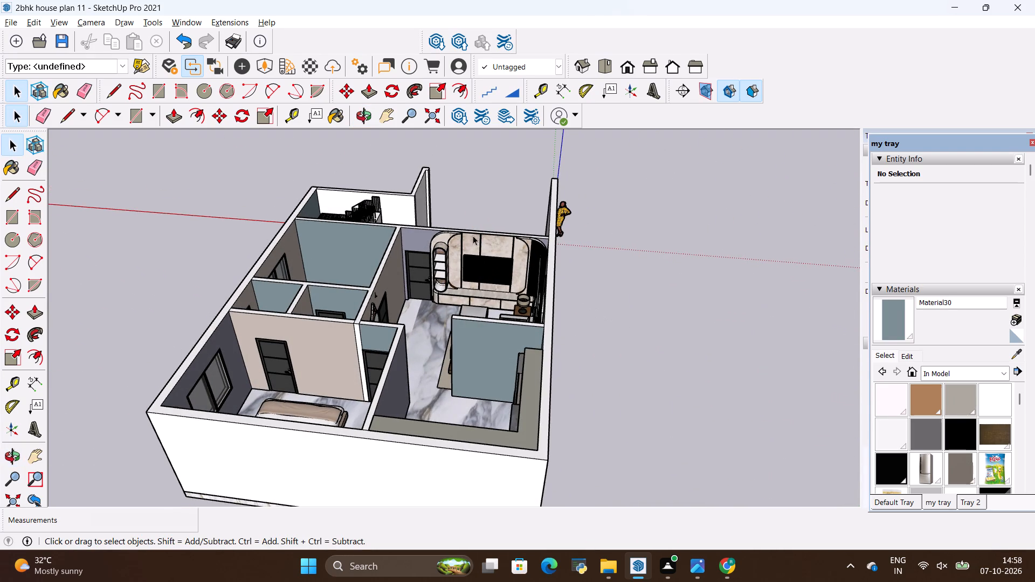
scroll(473, 235, "up", 1)
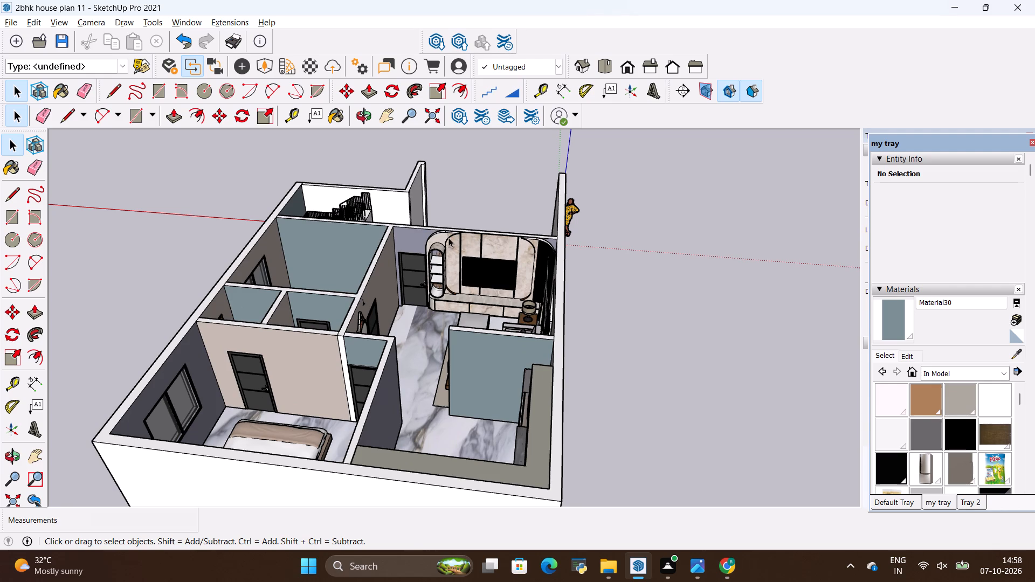
scroll(423, 220, "up", 2)
scroll(551, 248, "up", 4)
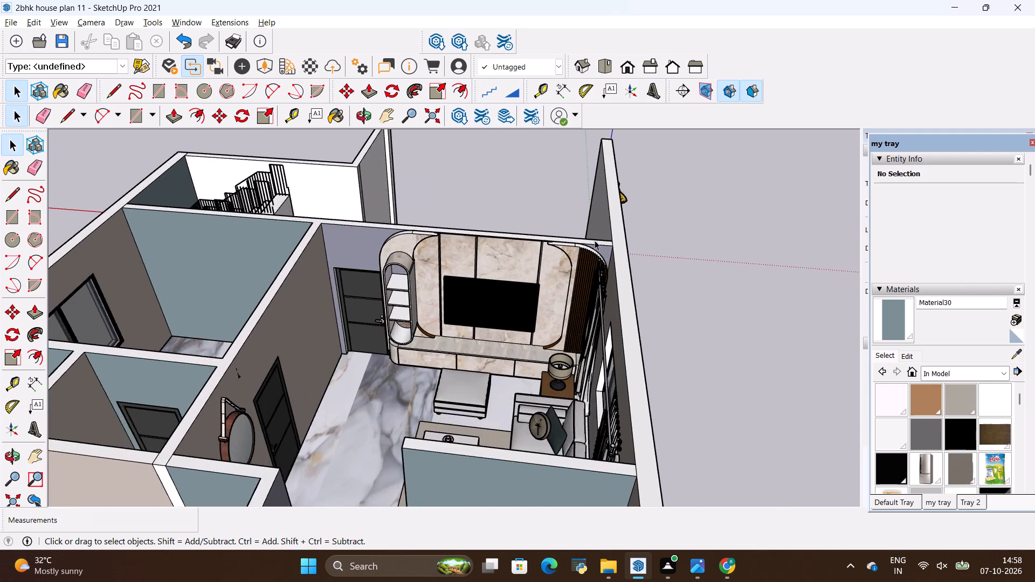
scroll(595, 240, "up", 15)
scroll(559, 250, "up", 8)
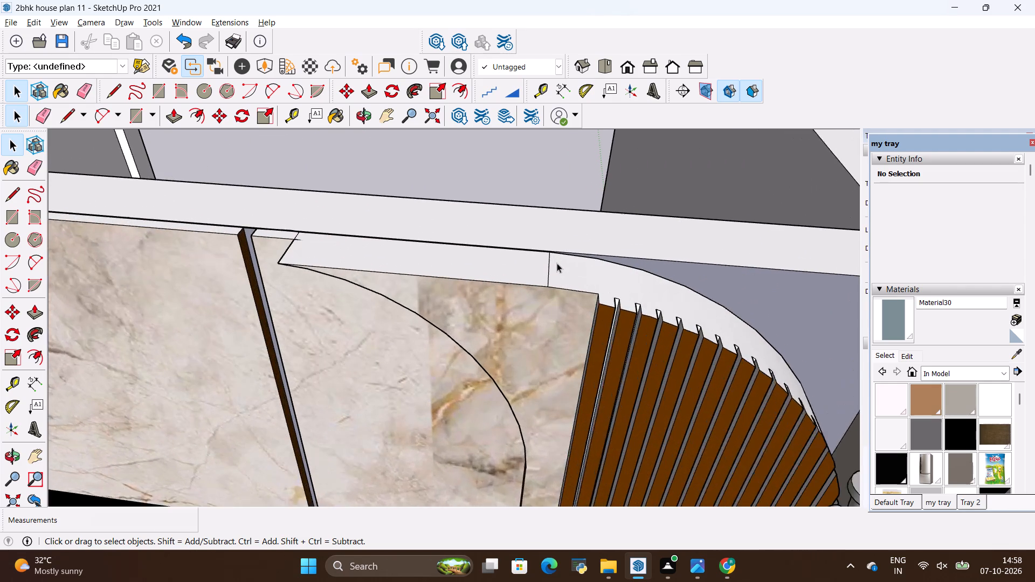
scroll(555, 268, "down", 13)
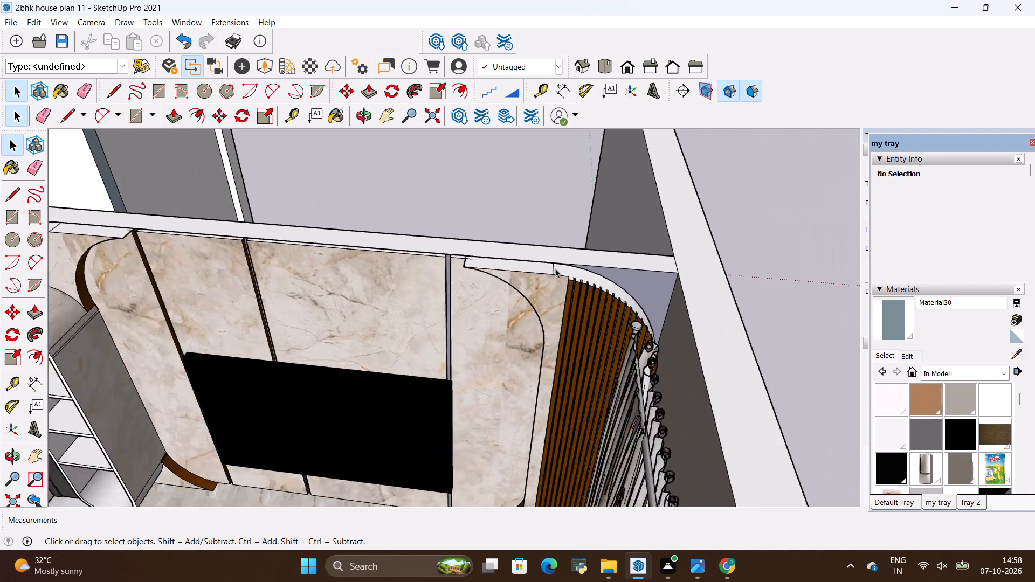
scroll(555, 268, "down", 12)
middle_click_drag(458, 392, 467, 329)
scroll(458, 392, "up", 1)
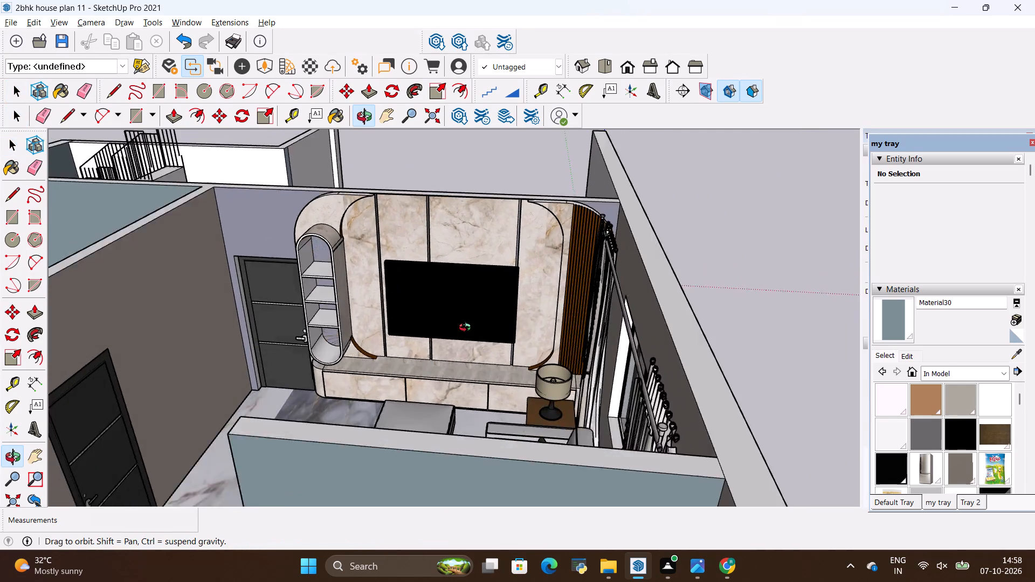
middle_click_drag(467, 329, 470, 368)
scroll(470, 362, "down", 11)
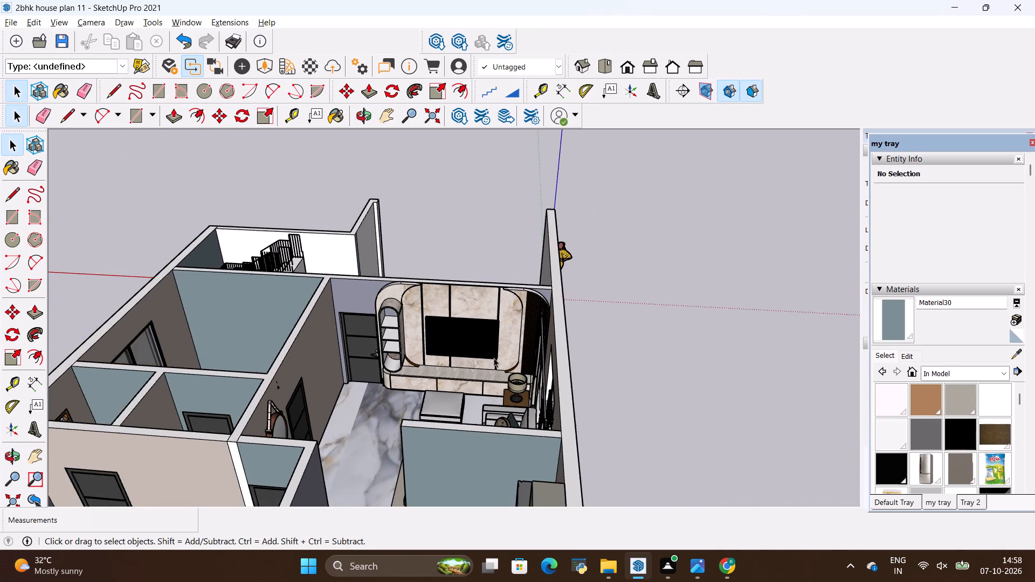
Examine the furnished and unfurnished rooms of the house from the outer sides and from above.
scroll(557, 339, "down", 8)
middle_click_drag(559, 346, 410, 371)
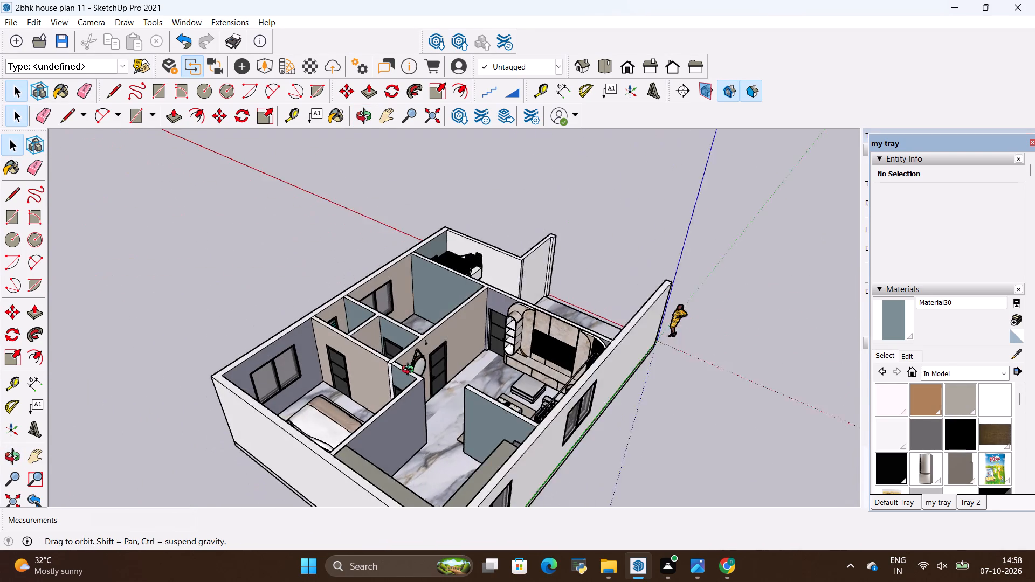
middle_click_drag(410, 371, 397, 368)
scroll(269, 357, "down", 4)
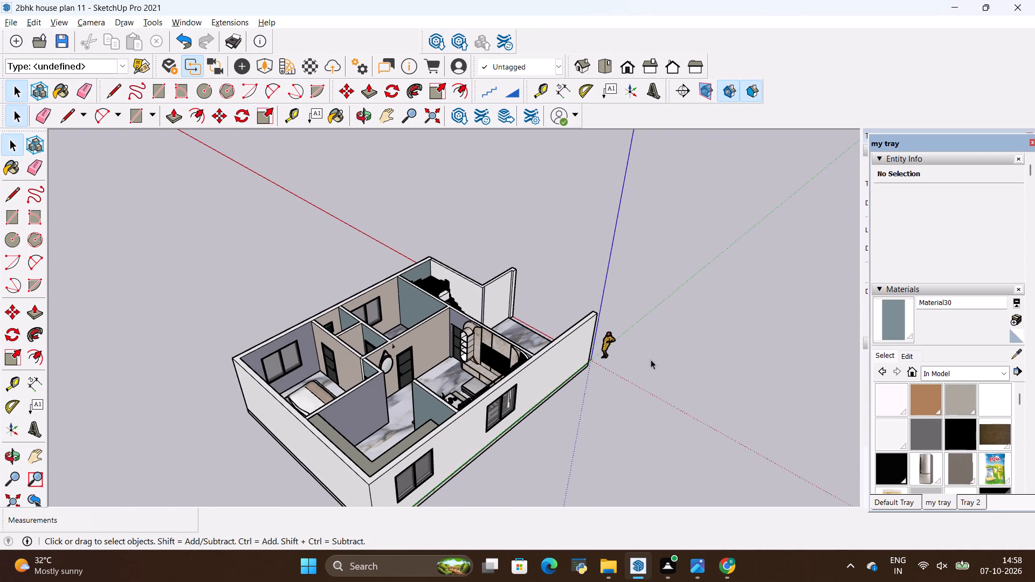
middle_click_drag(695, 356, 277, 374)
scroll(695, 356, "down", 1)
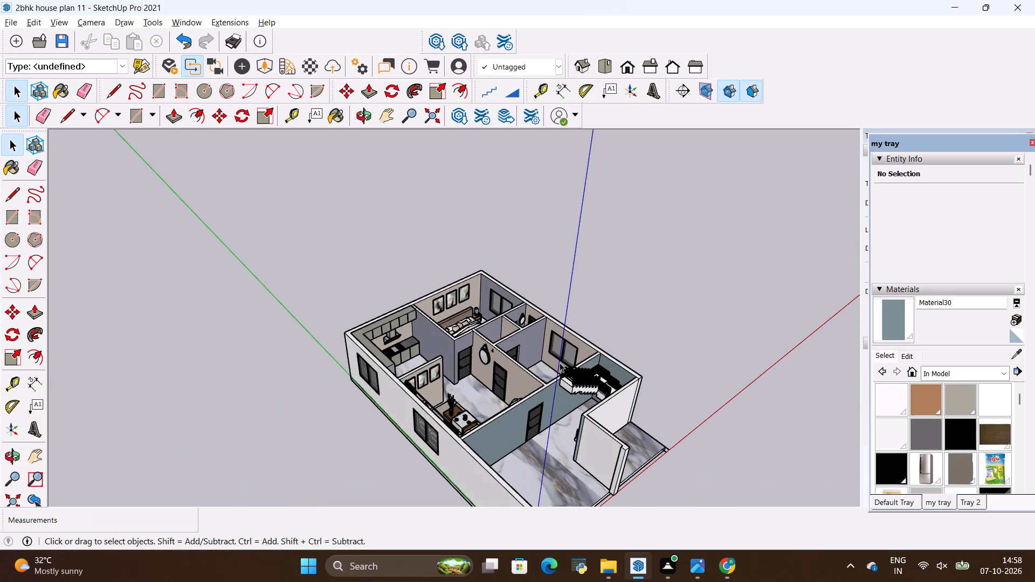
middle_click_drag(562, 362, 412, 366)
scroll(520, 337, "up", 10)
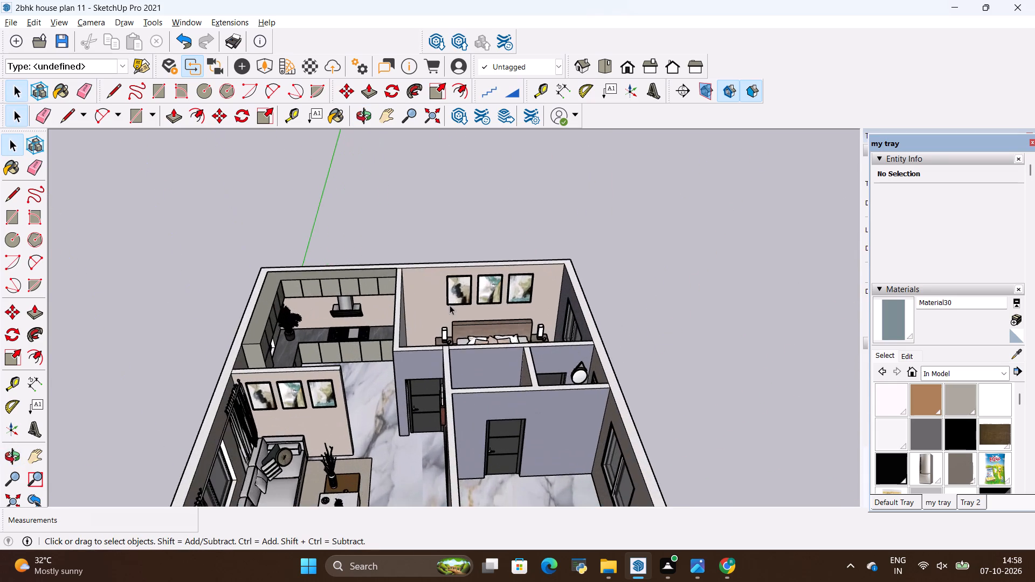
middle_click_drag(448, 304, 785, 423)
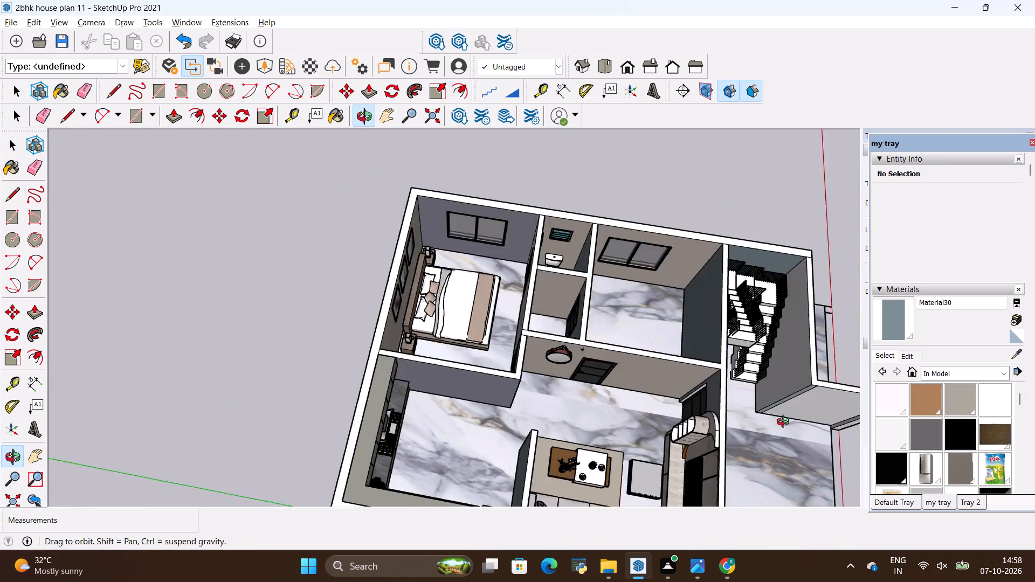
middle_click_drag(785, 423, 400, 322)
scroll(402, 321, "down", 3)
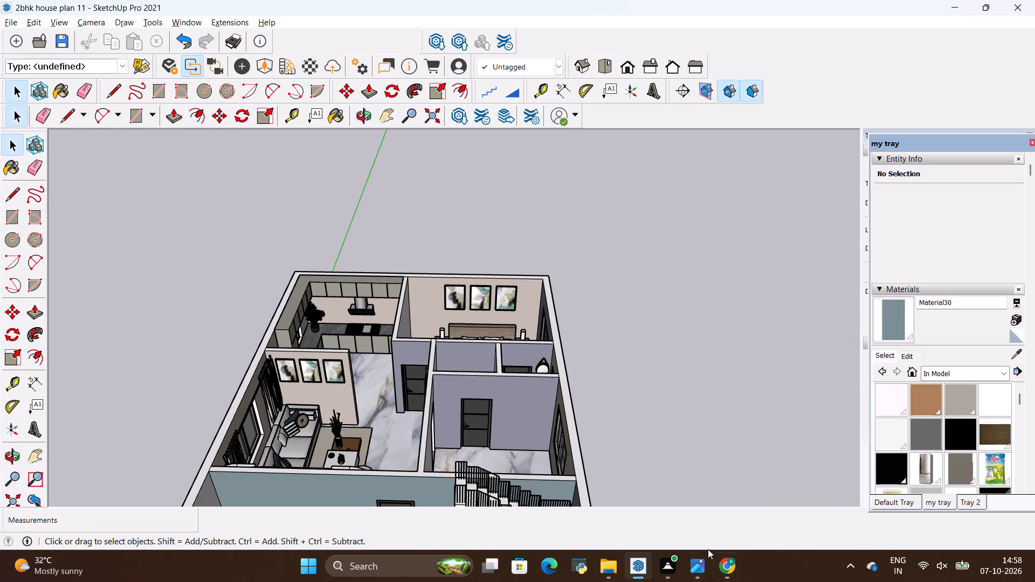
scroll(563, 363, "down", 5)
scroll(606, 354, "down", 4)
middle_click_drag(501, 380, 639, 479)
Import the Bed model from the ALL 3D WAREHOUSE ITEMS folder and place it outside the house, beside the bedroom side.
left_click(19, 25)
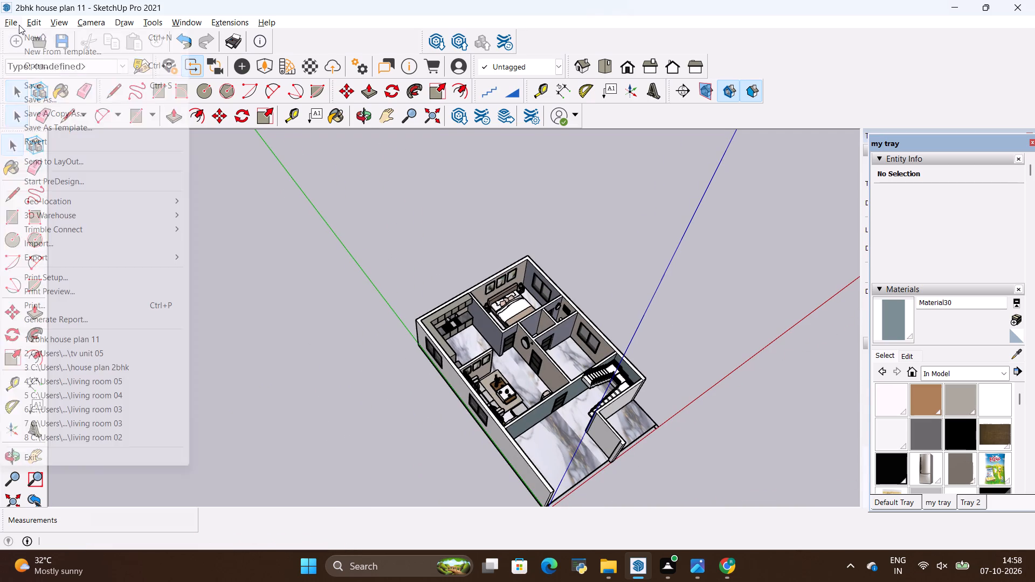
left_click(67, 248)
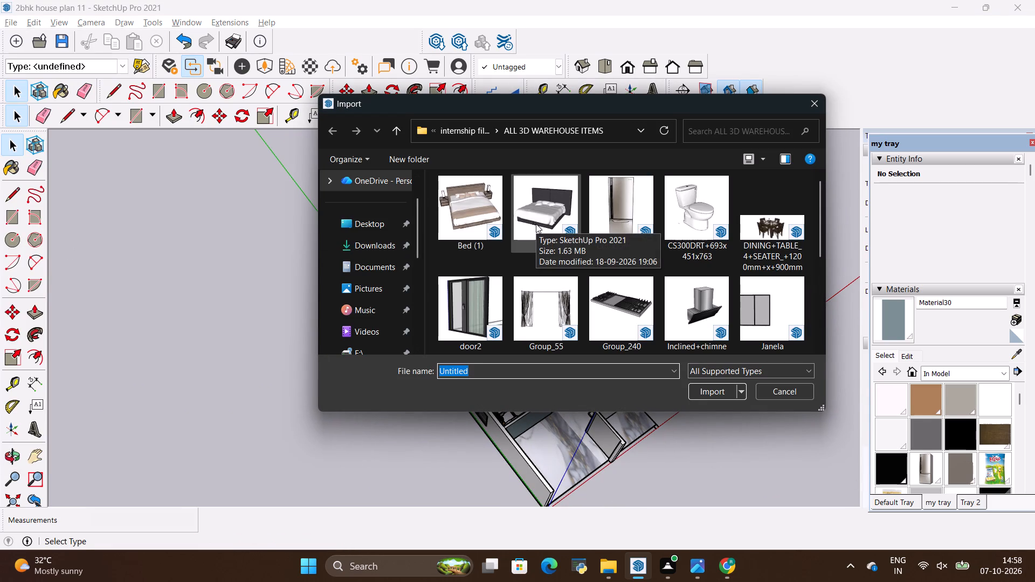
scroll(546, 216, "down", 6)
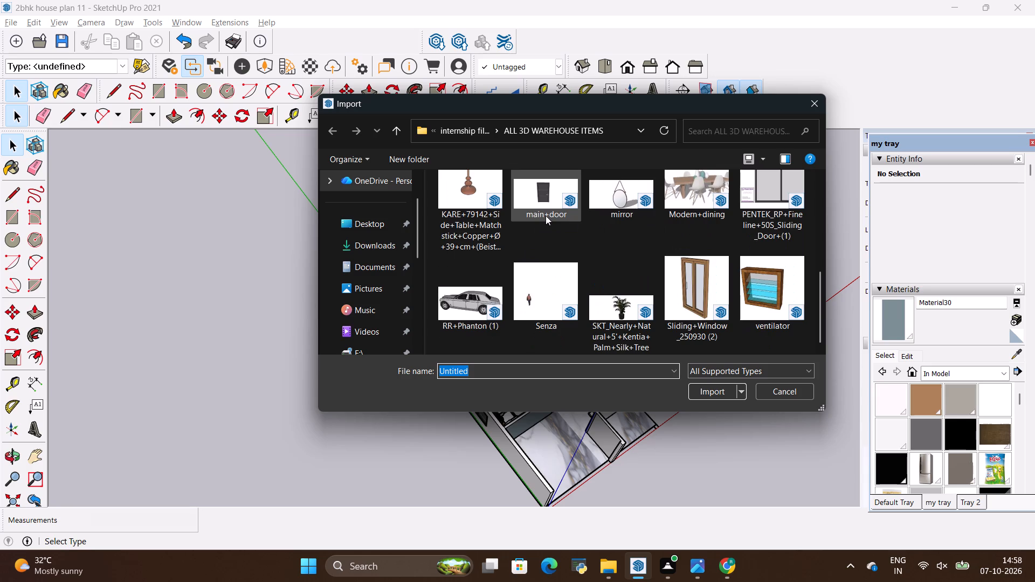
scroll(546, 216, "up", 4)
left_click(533, 198)
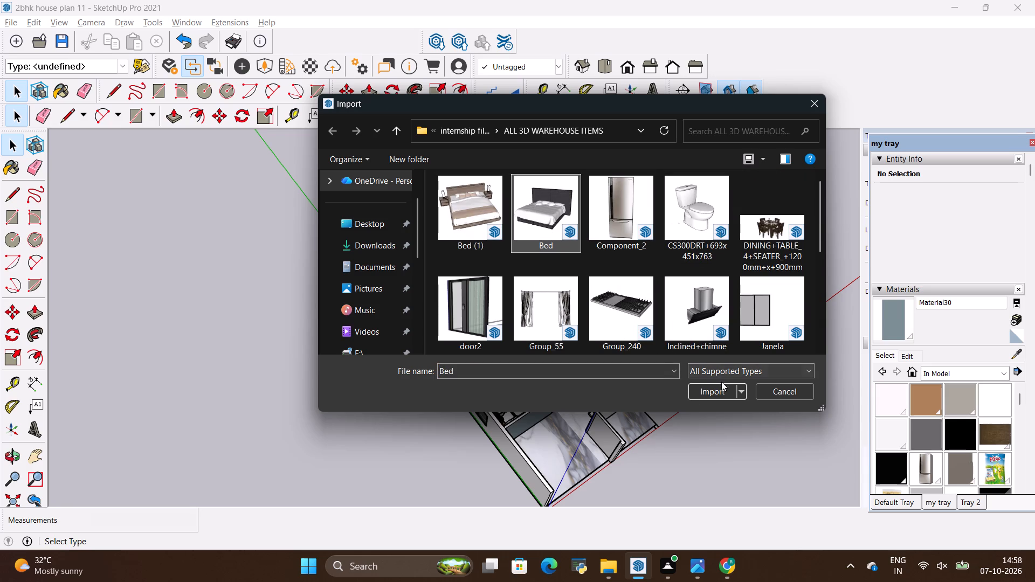
left_click(696, 392)
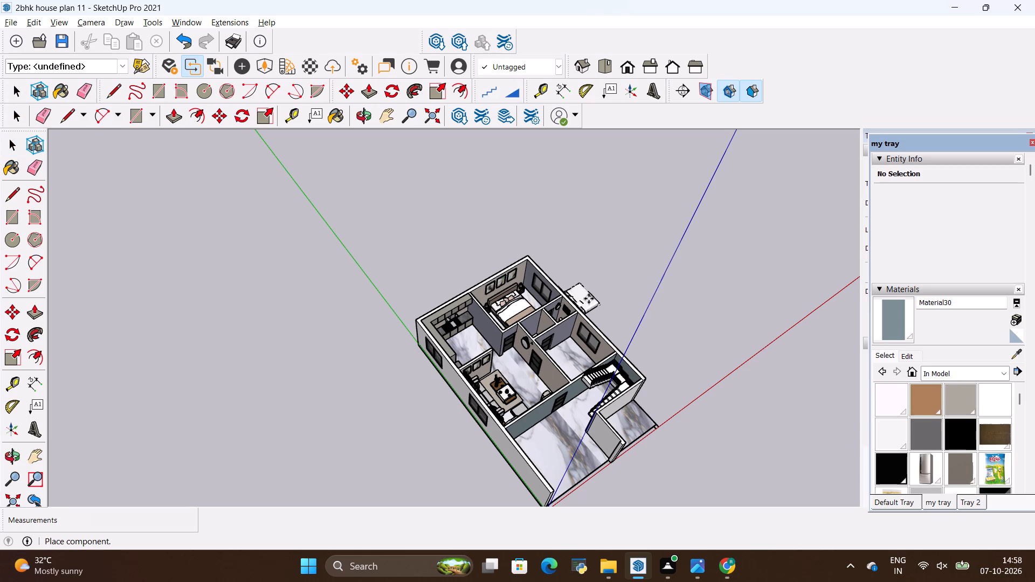
left_click(636, 276)
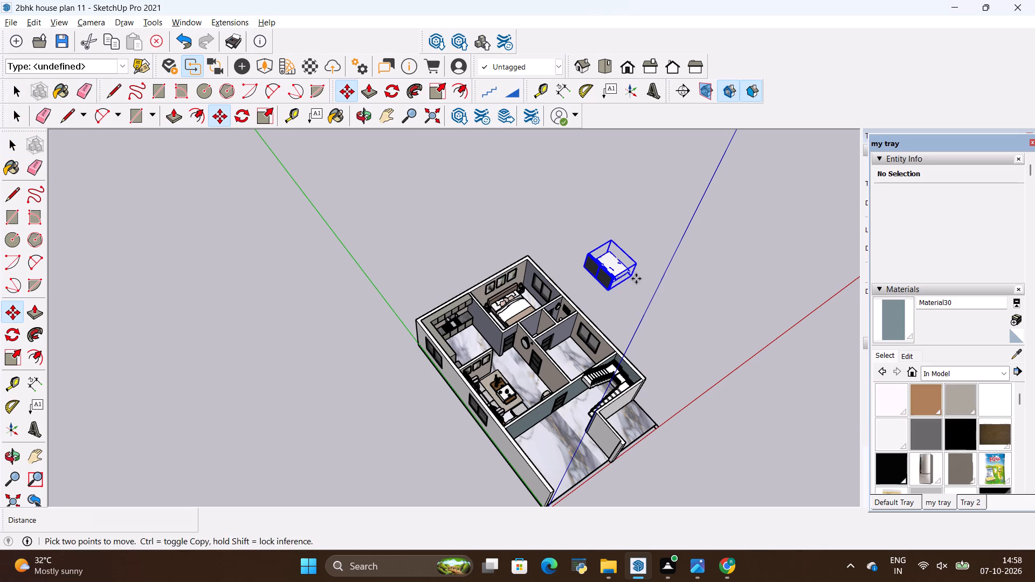
Rotate the imported bed 180 degrees on the ground plane.
scroll(644, 320, "up", 8)
middle_click_drag(698, 348, 585, 317)
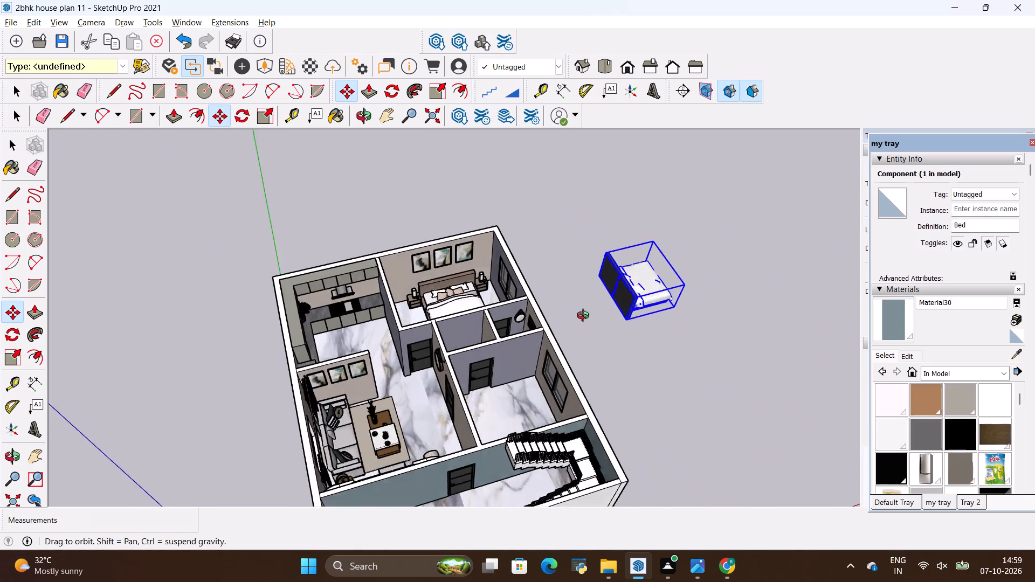
middle_click_drag(585, 317, 557, 305)
left_click(391, 89)
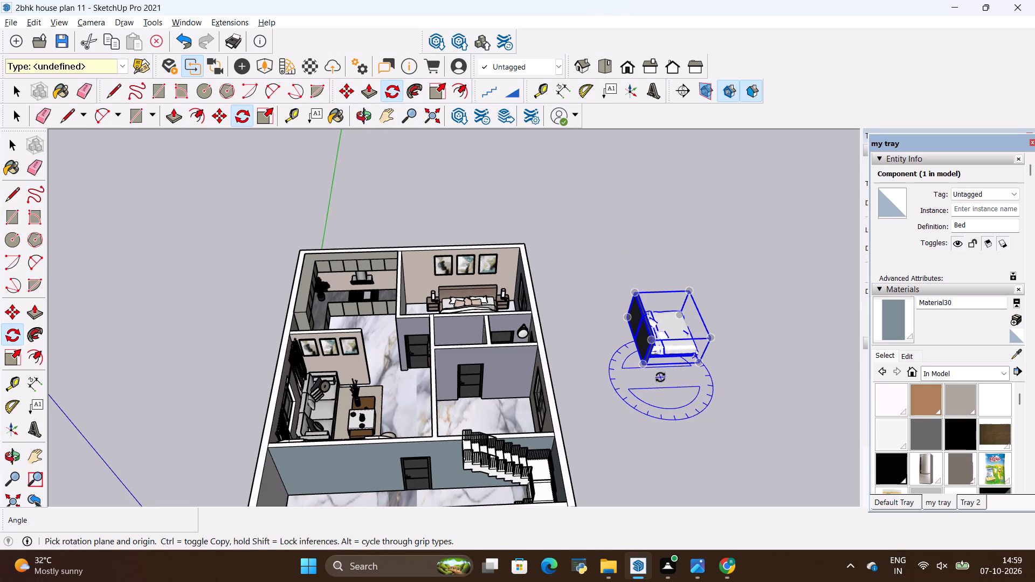
left_click(660, 377)
left_click(706, 378)
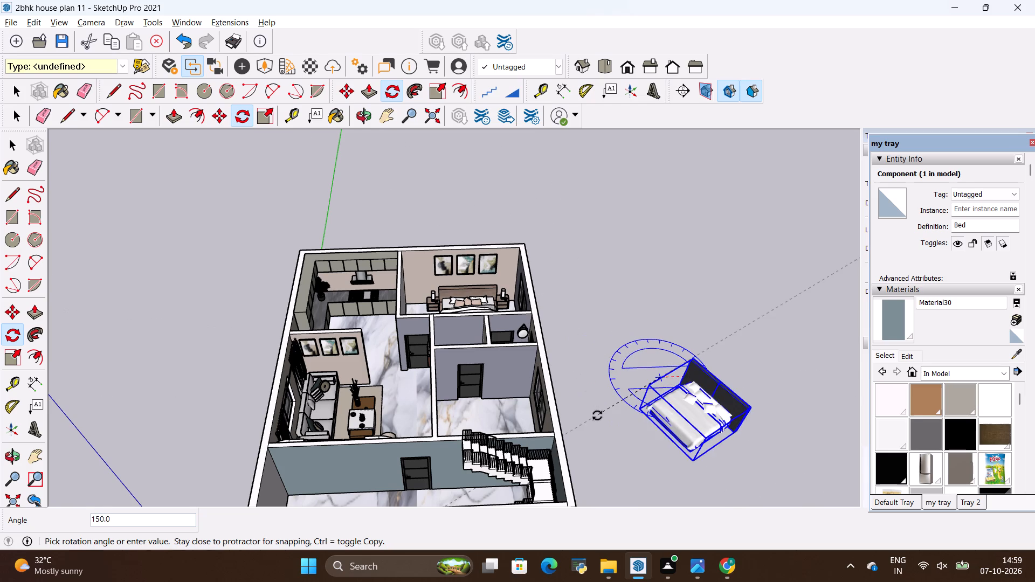
left_click(573, 379)
key("space")
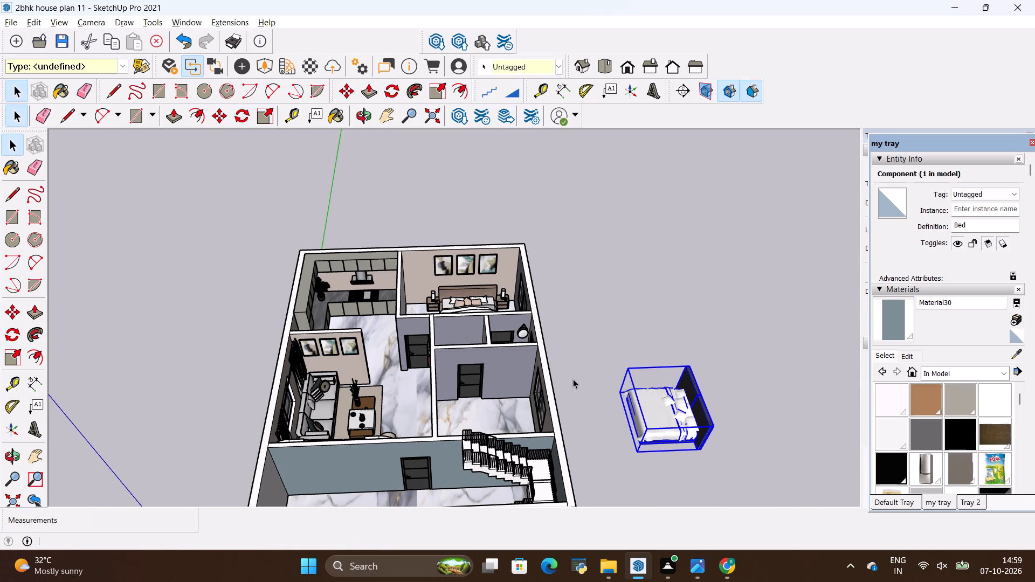
left_click(573, 379)
Move the bed from outside the house into the empty second bedroom, with its headboard at the window wall.
left_click(675, 398)
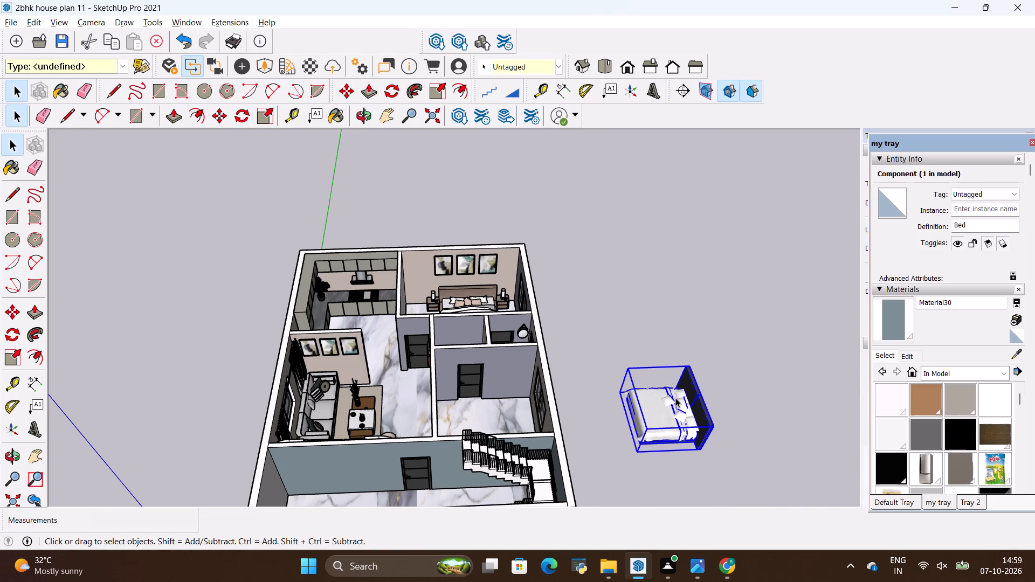
key("m")
scroll(689, 448, "up", 8)
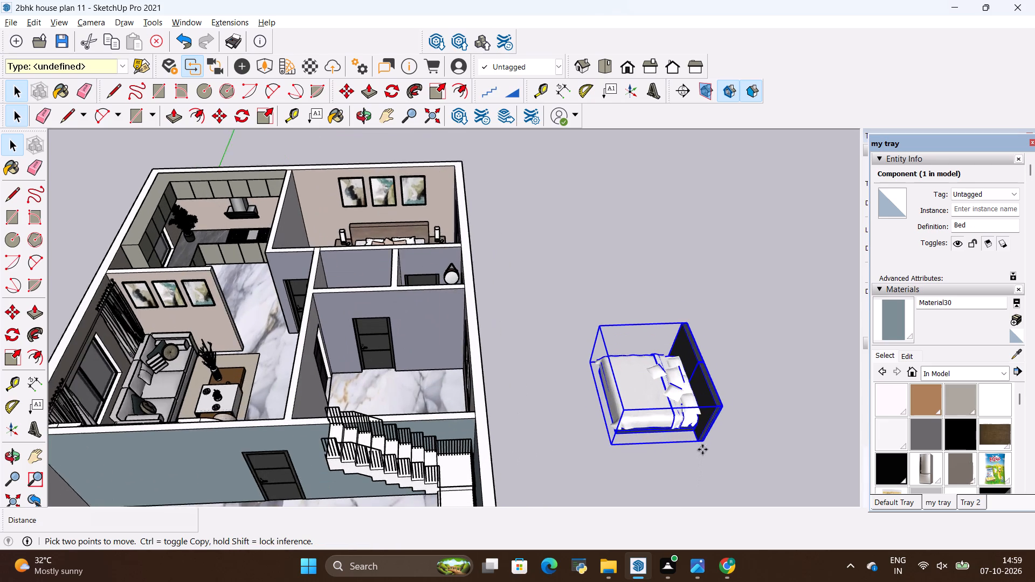
left_click(702, 444)
middle_click_drag(391, 391, 574, 508)
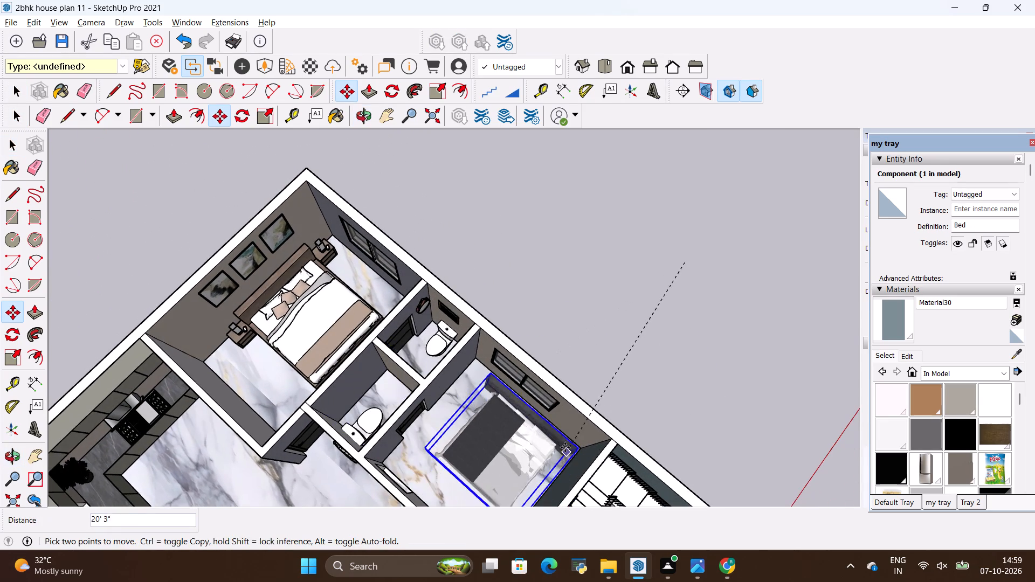
left_click(556, 436)
Slide the bed along the second bedroom's window wall toward the staircase side, picking it up by the headboard's bottom corner.
scroll(554, 416, "up", 3)
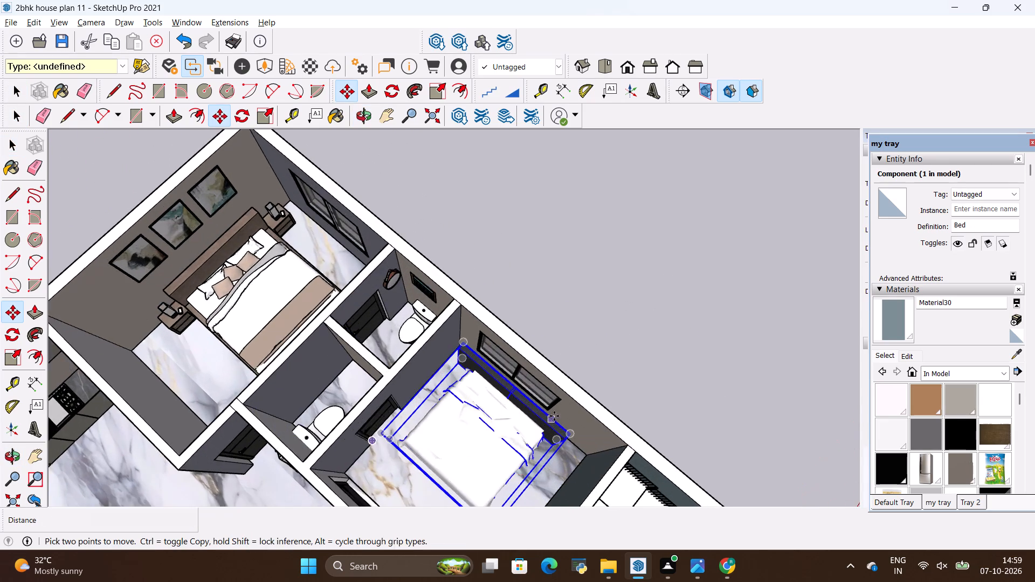
scroll(554, 416, "up", 5)
scroll(595, 495, "up", 2)
middle_click_drag(595, 494, 663, 356)
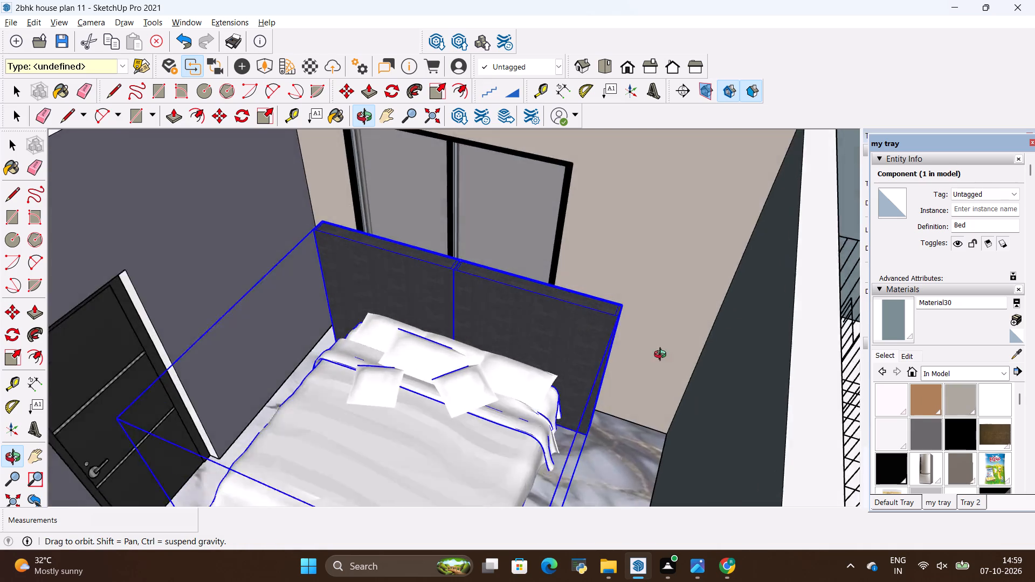
middle_click_drag(663, 356, 659, 341)
scroll(640, 327, "up", 7)
scroll(645, 396, "up", 1)
middle_click_drag(645, 396, 641, 356)
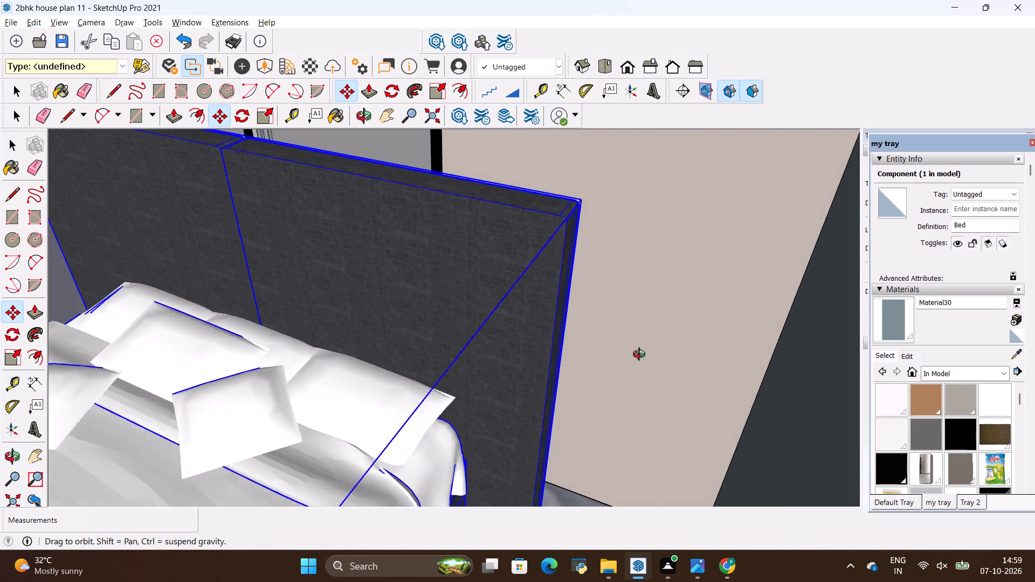
middle_click_drag(641, 356, 632, 244)
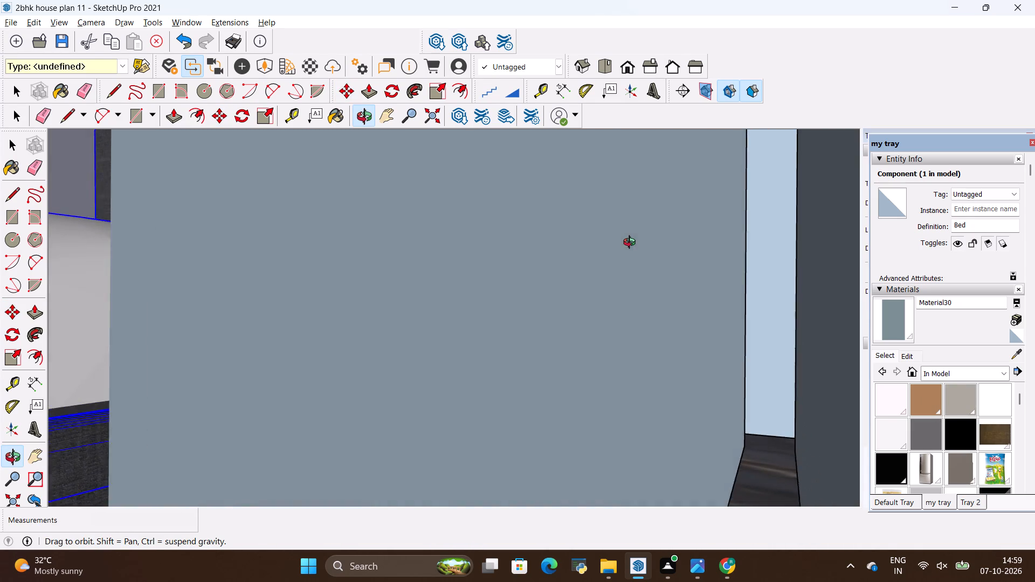
middle_click_drag(632, 244, 662, 264)
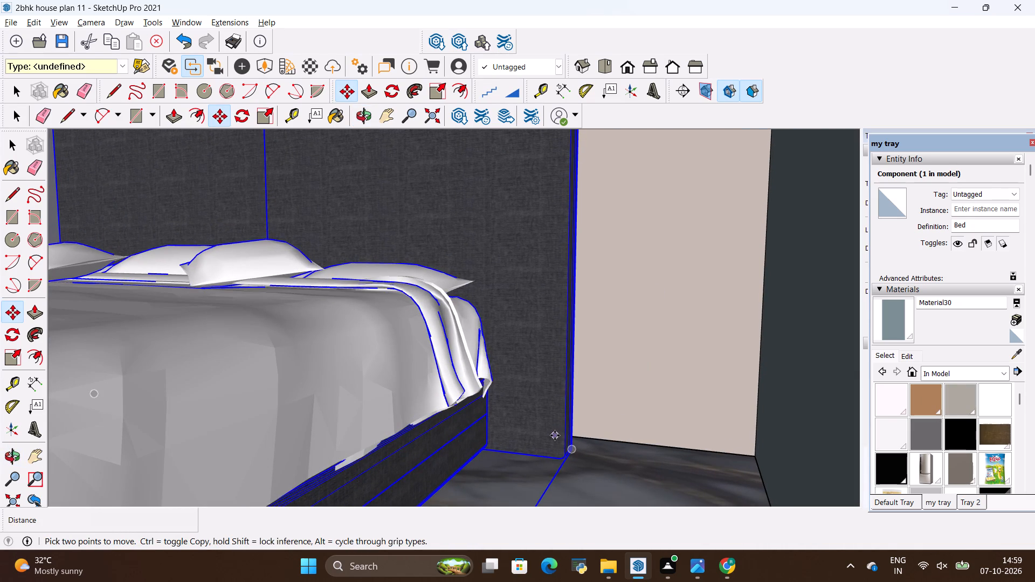
key("m")
left_click(575, 448)
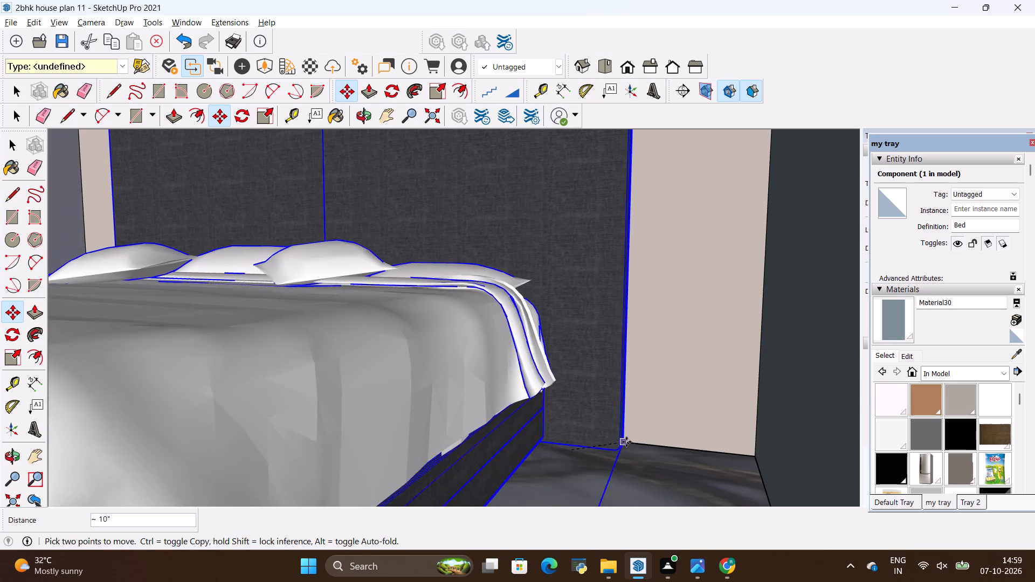
left_click(659, 458)
scroll(735, 128, "down", 4)
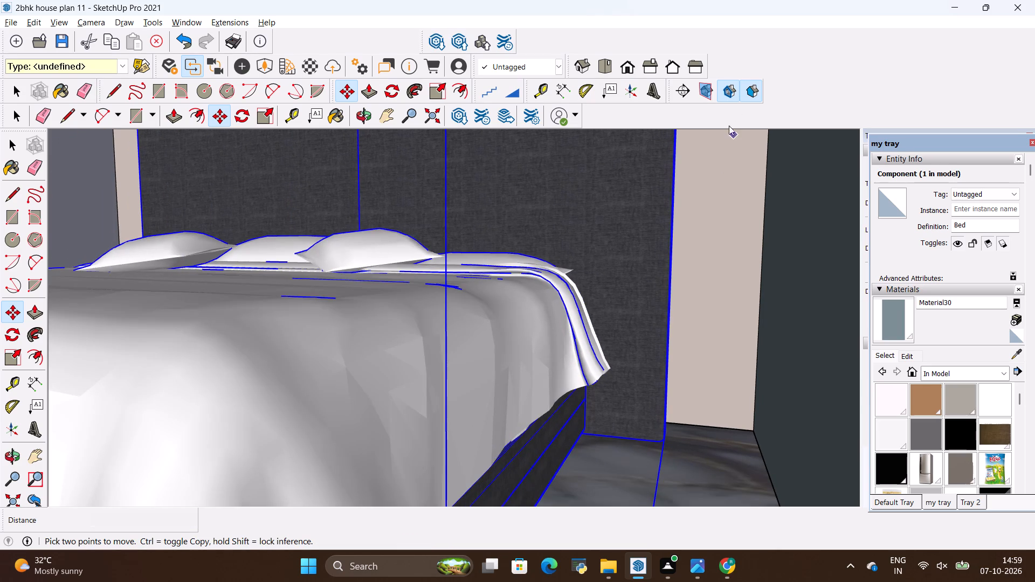
scroll(684, 241, "down", 3)
middle_click_drag(709, 198, 627, 456)
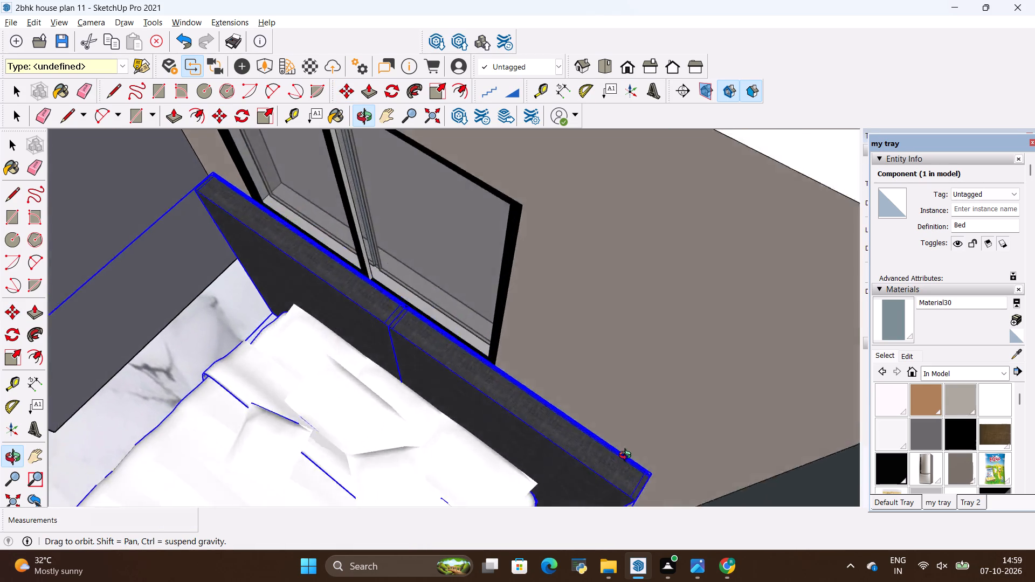
middle_click_drag(627, 456, 446, 467)
scroll(519, 429, "down", 6)
scroll(616, 391, "down", 5)
key("space")
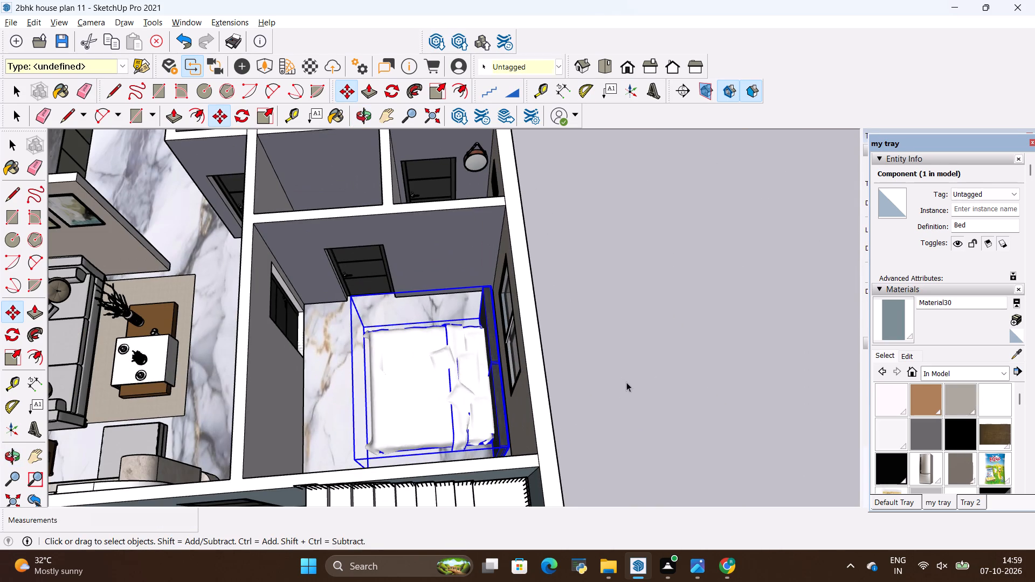
left_click(626, 382)
Examine the bed's placement in the second bedroom from several angles, along with the surrounding rooms.
middle_click_drag(505, 397, 820, 264)
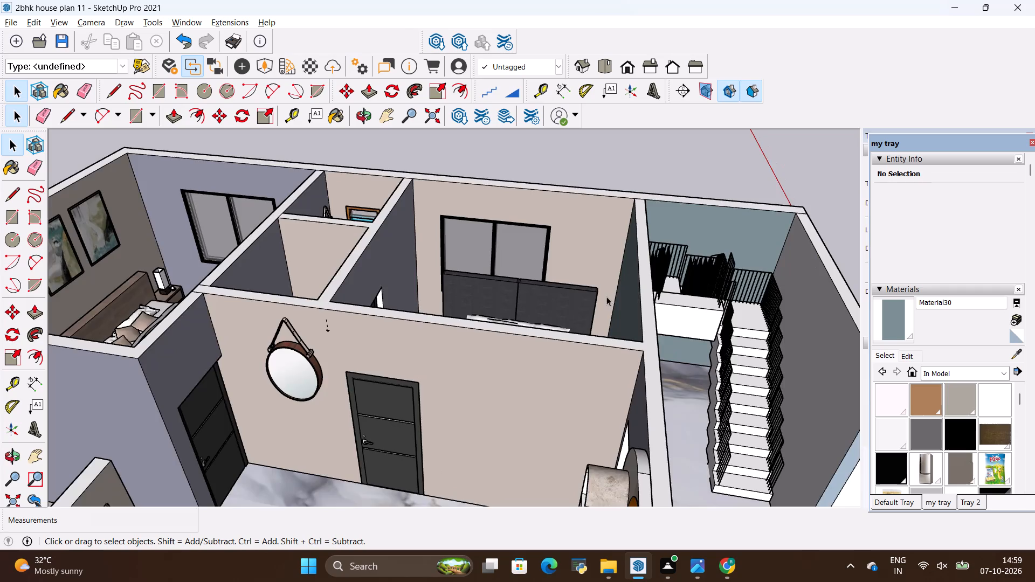
scroll(585, 297, "up", 8)
scroll(439, 300, "down", 11)
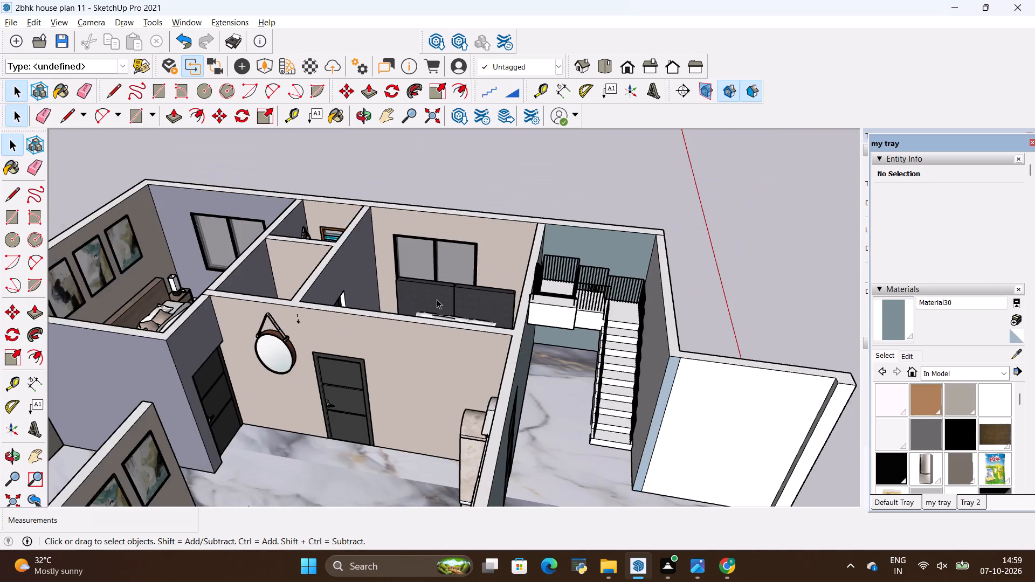
scroll(436, 299, "down", 5)
scroll(377, 296, "up", 1)
middle_click_drag(377, 296, 447, 490)
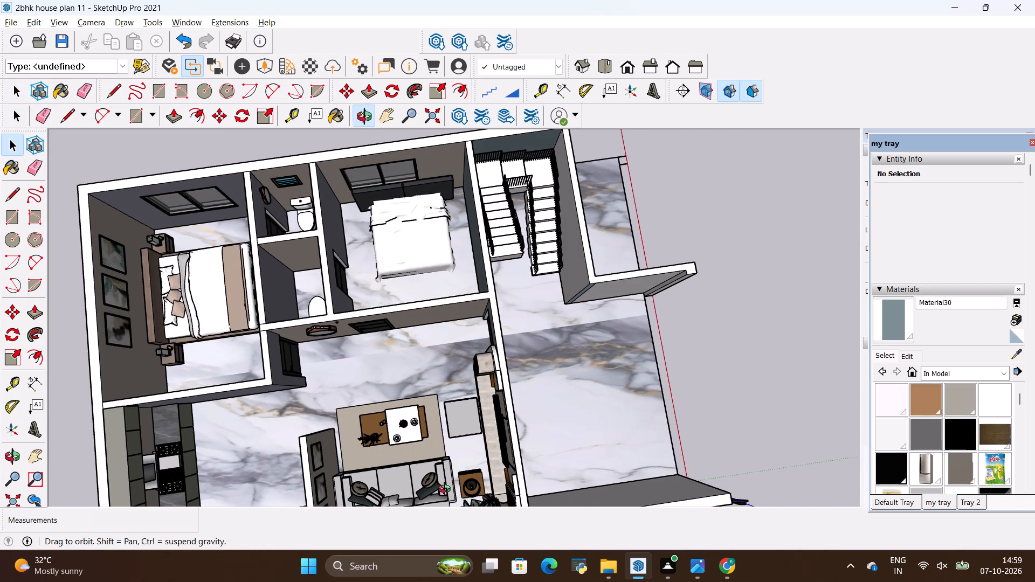
middle_click_drag(447, 490, 695, 403)
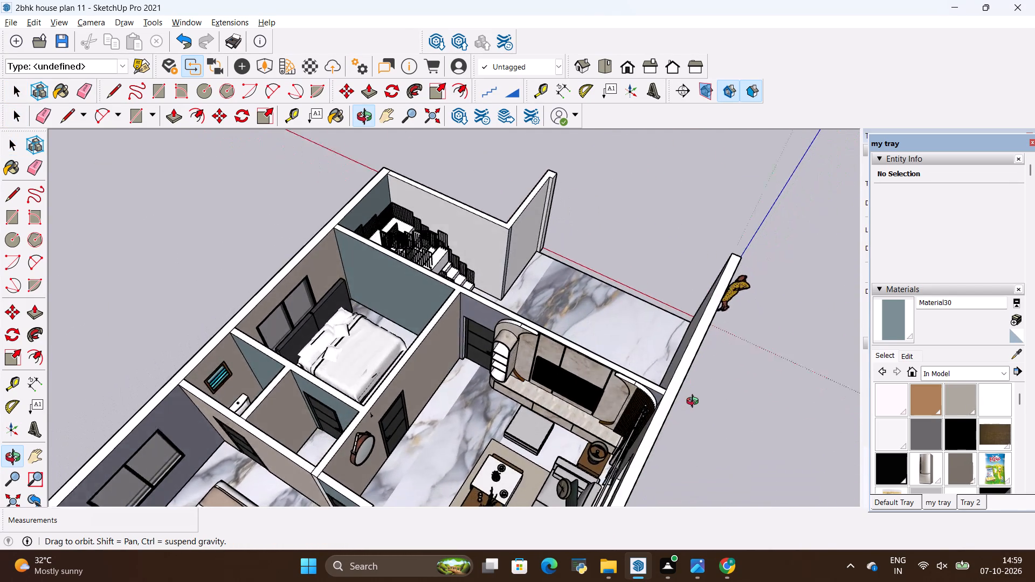
middle_click_drag(695, 403, 695, 403)
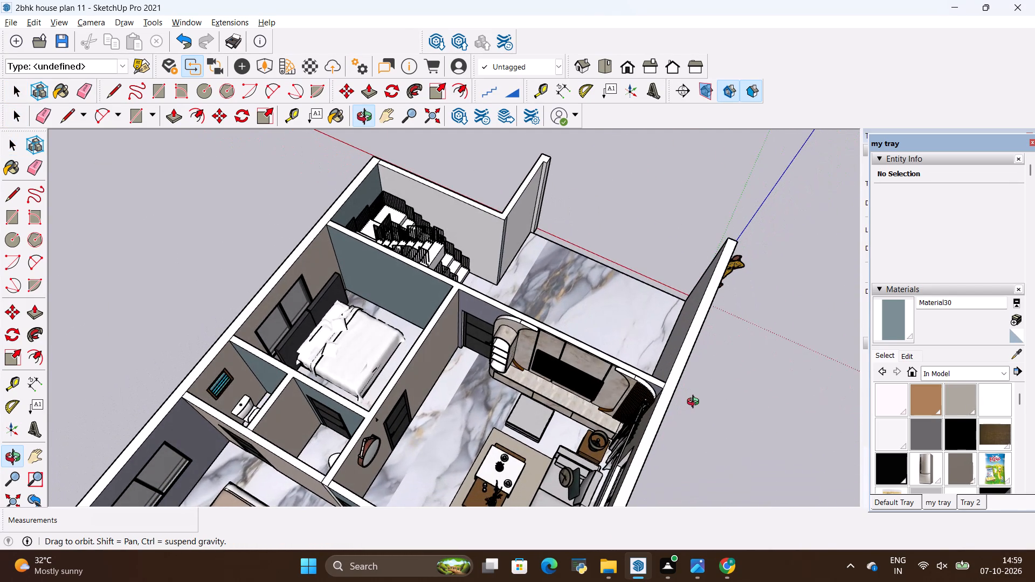
middle_click_drag(695, 403, 595, 396)
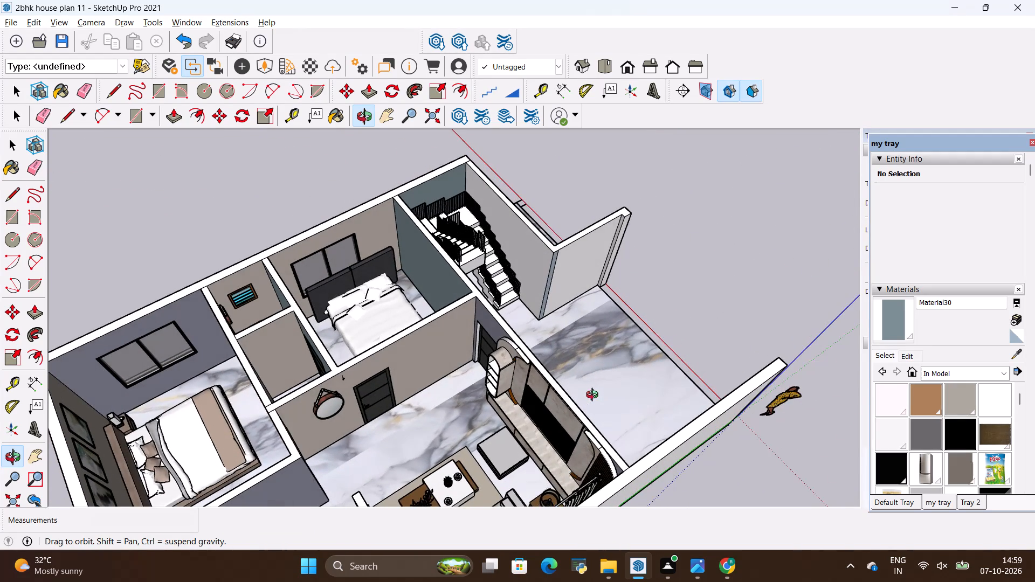
middle_click_drag(595, 396, 448, 350)
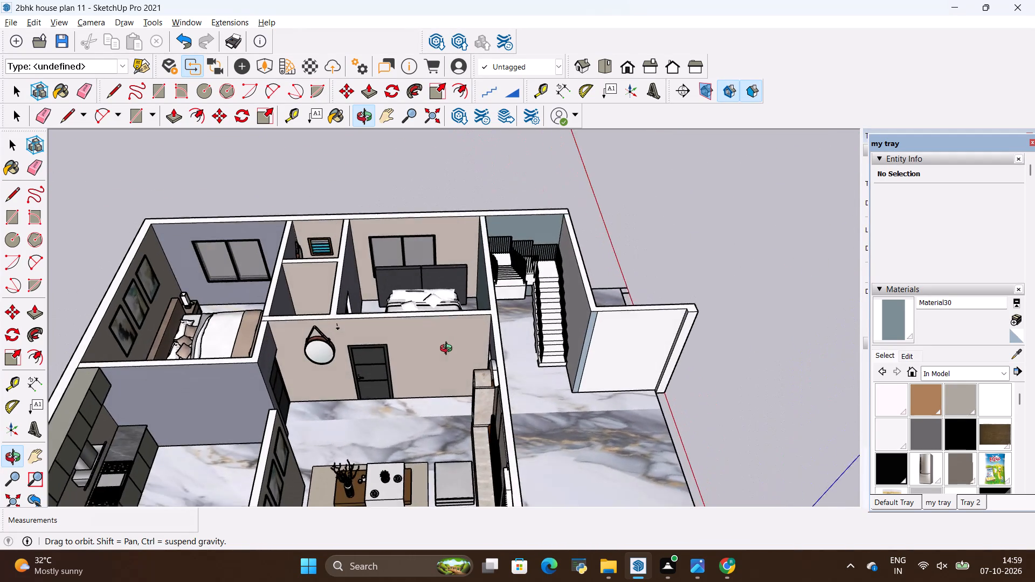
middle_click_drag(448, 350, 445, 352)
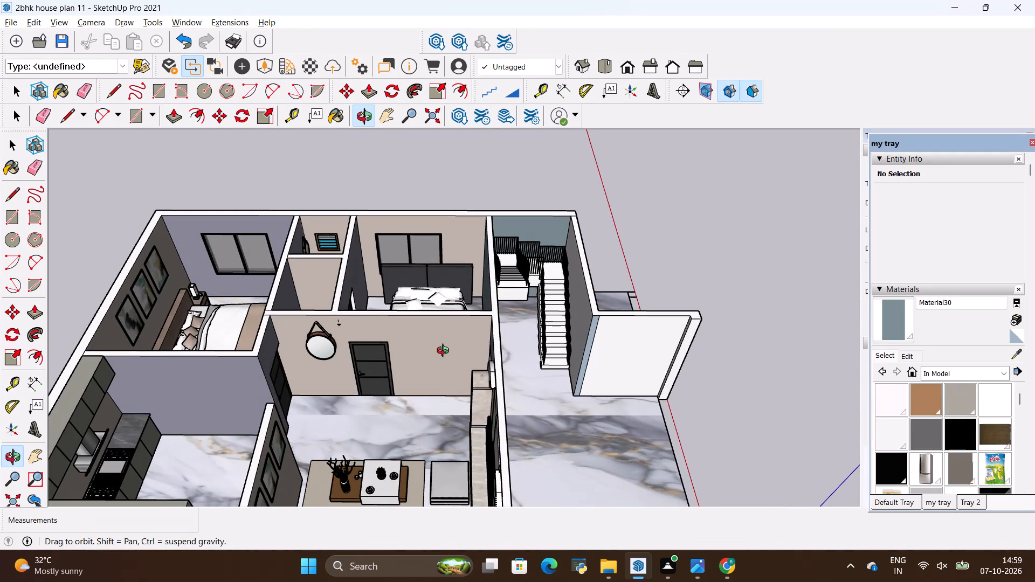
middle_click_drag(445, 352, 437, 381)
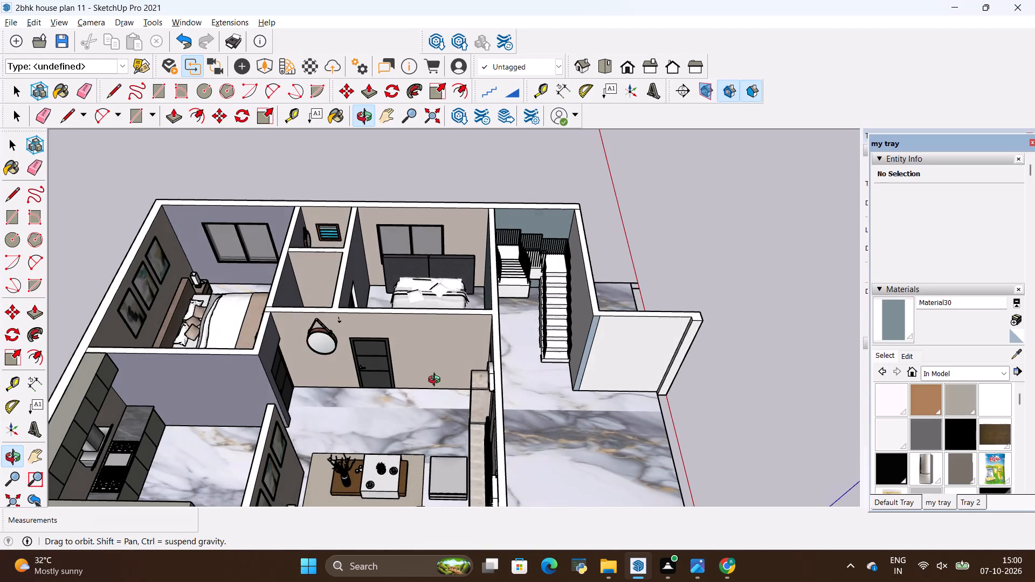
middle_click_drag(437, 381, 643, 358)
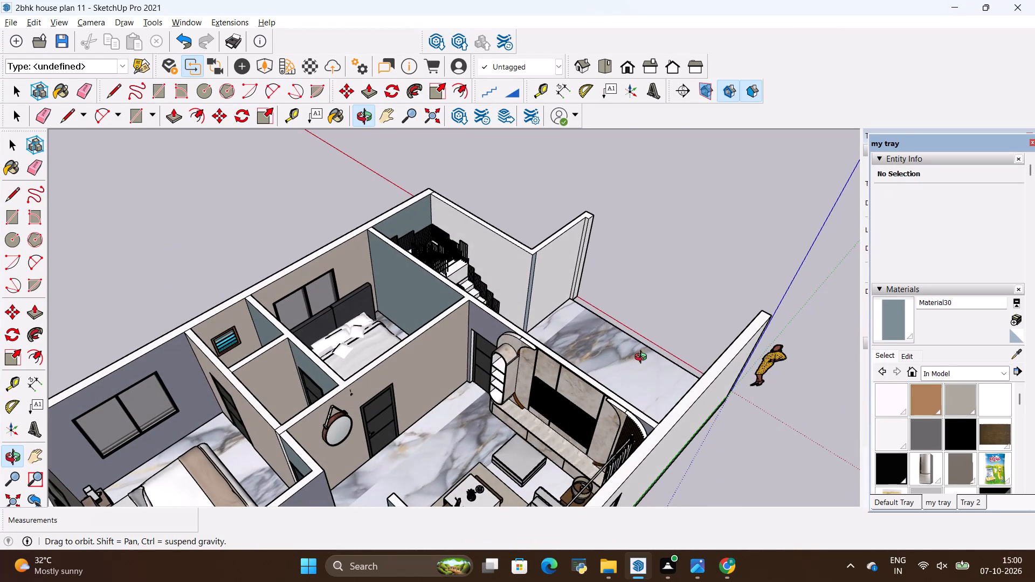
middle_click_drag(643, 358, 479, 416)
scroll(454, 193, "up", 4)
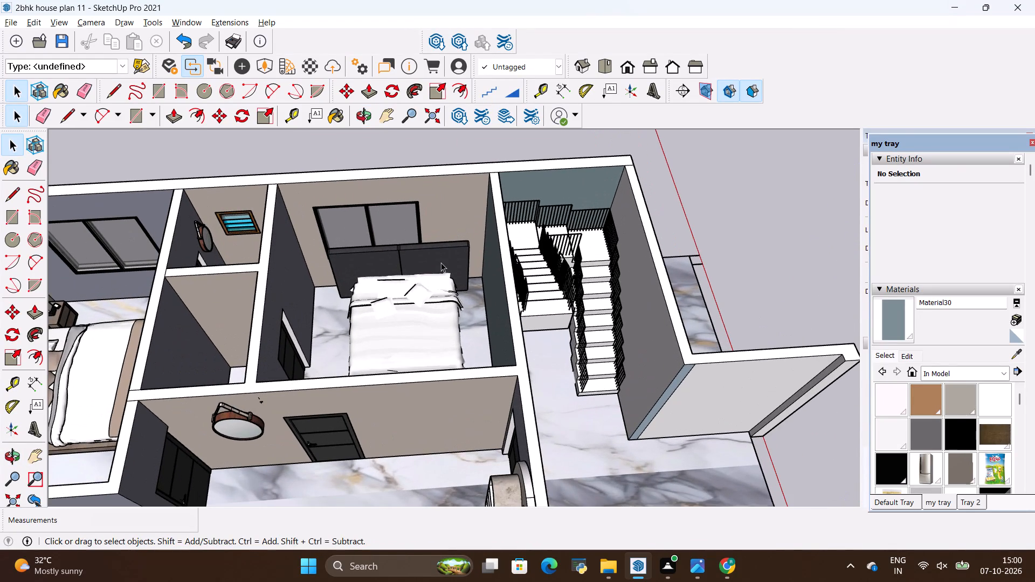
Reposition the bed in the second bedroom so its headboard sits clear of the window.
left_click(441, 262)
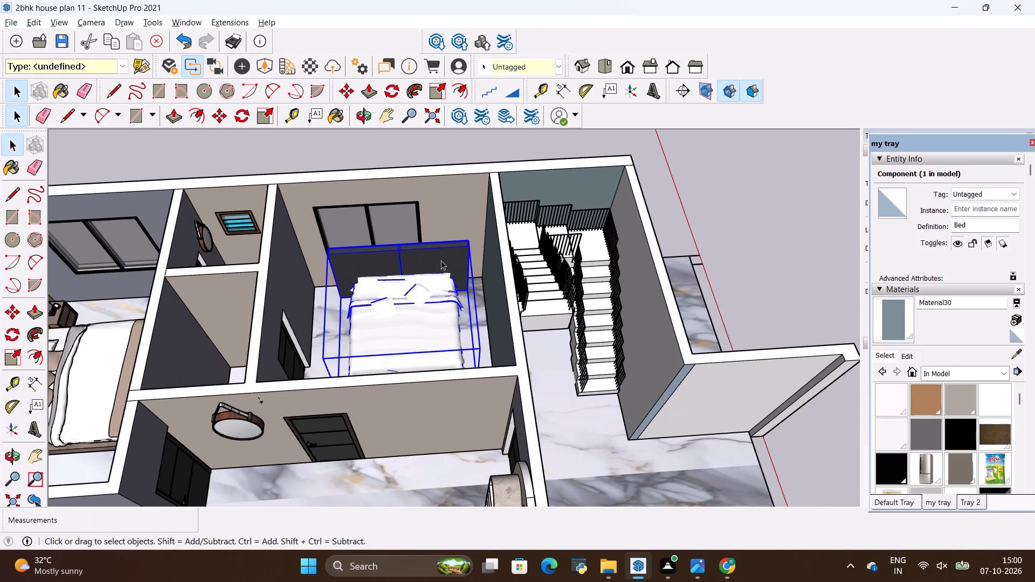
scroll(424, 261, "up", 2)
key("m")
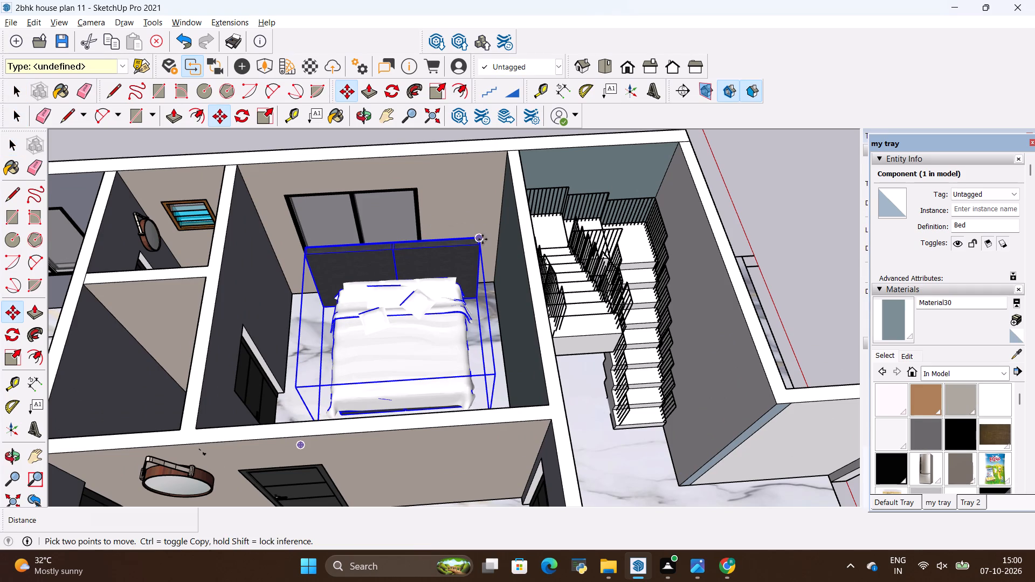
left_click(453, 304)
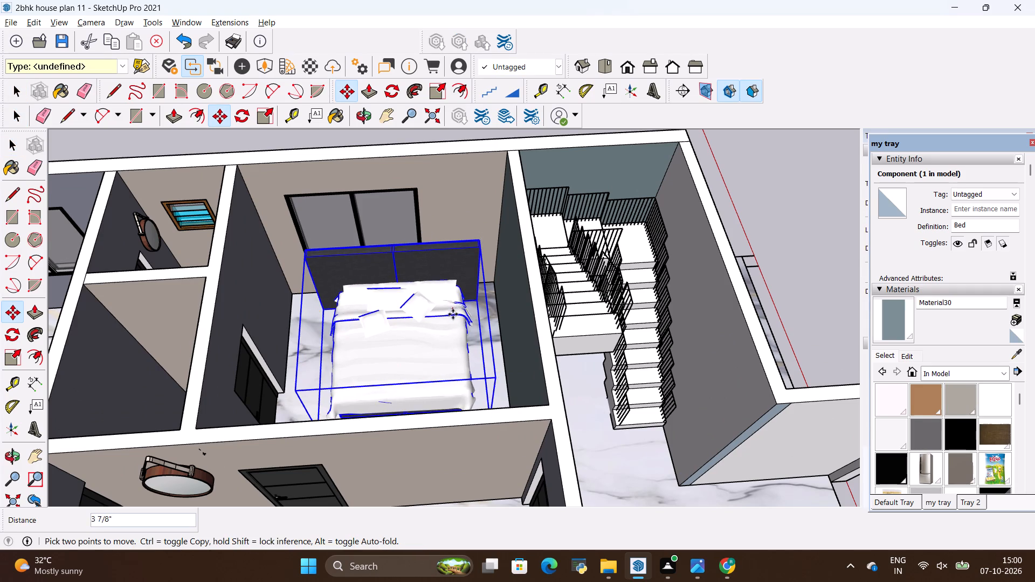
left_click(453, 334)
scroll(455, 316, "down", 5)
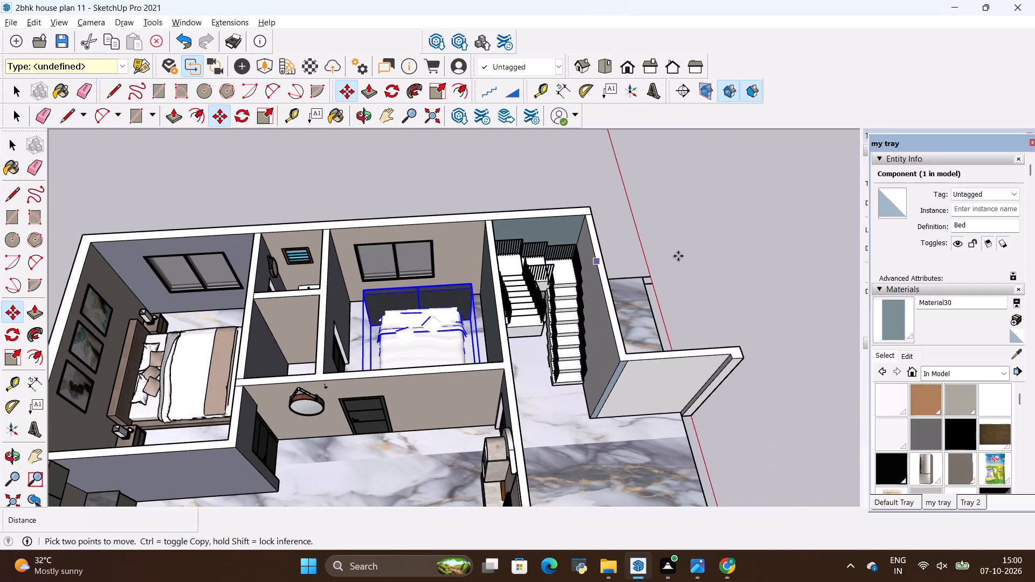
key("space")
left_click(677, 256)
Examine the repositioned bed beneath the second bedroom's window and the whole furnished house from above.
scroll(677, 256, "down", 4)
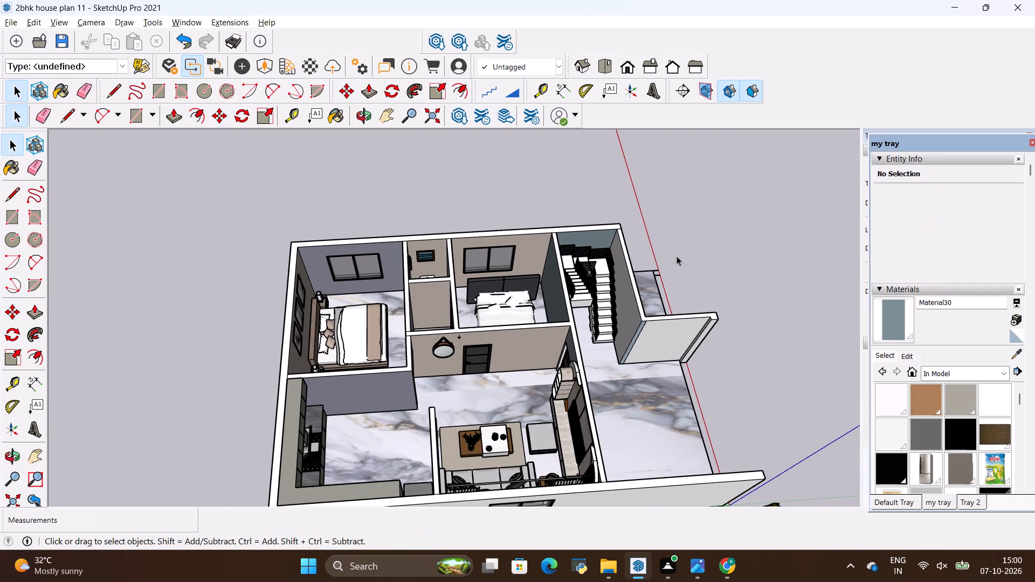
scroll(528, 242, "up", 9)
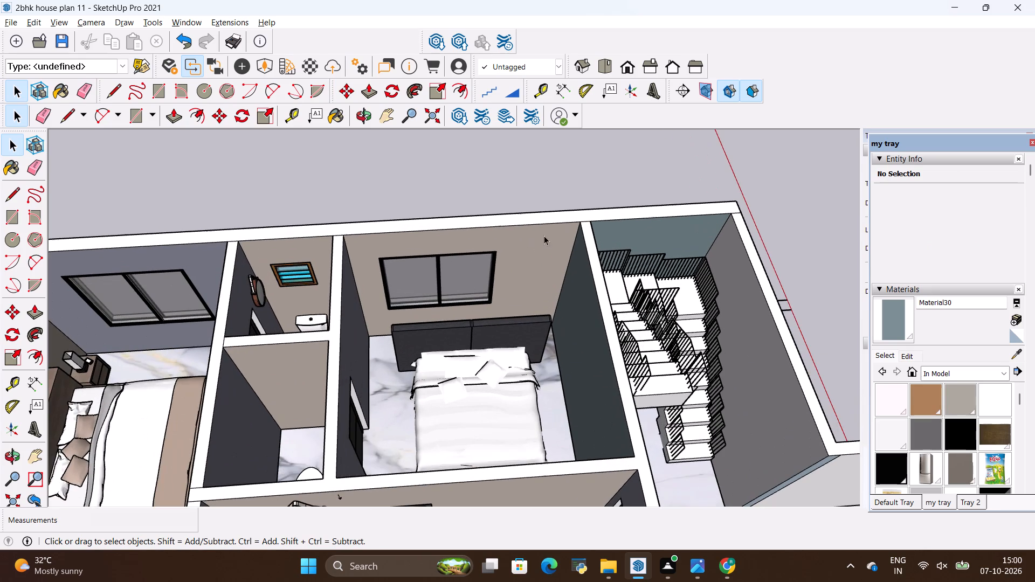
middle_click_drag(585, 211, 485, 216)
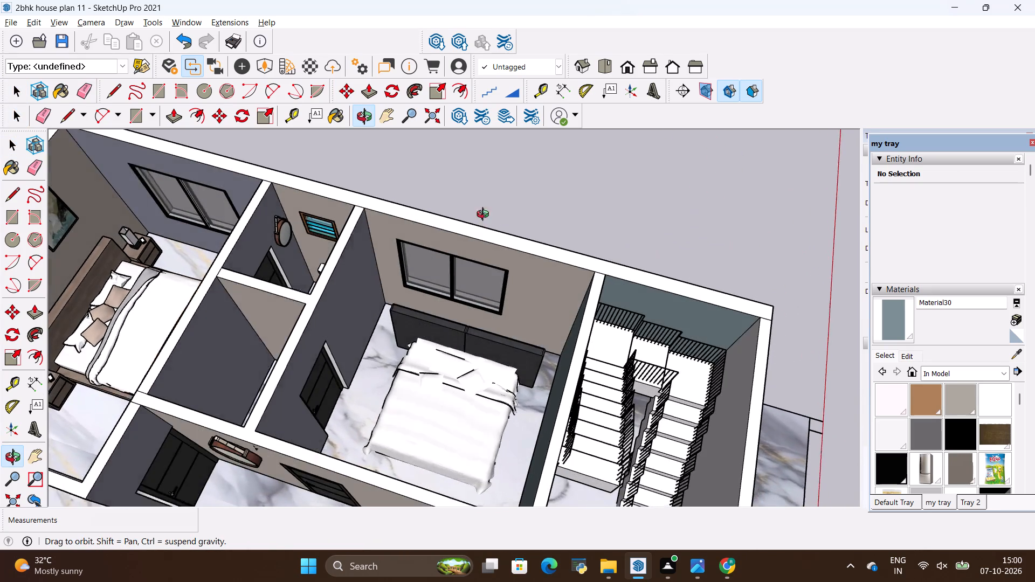
middle_click_drag(485, 216, 485, 215)
scroll(501, 215, "down", 4)
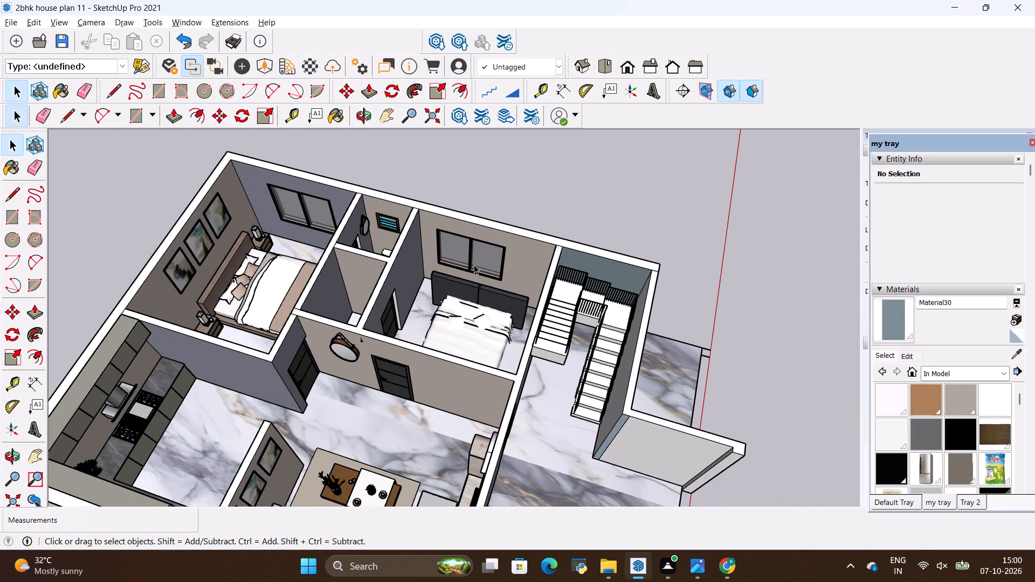
scroll(475, 264, "down", 11)
middle_click_drag(722, 294, 591, 346)
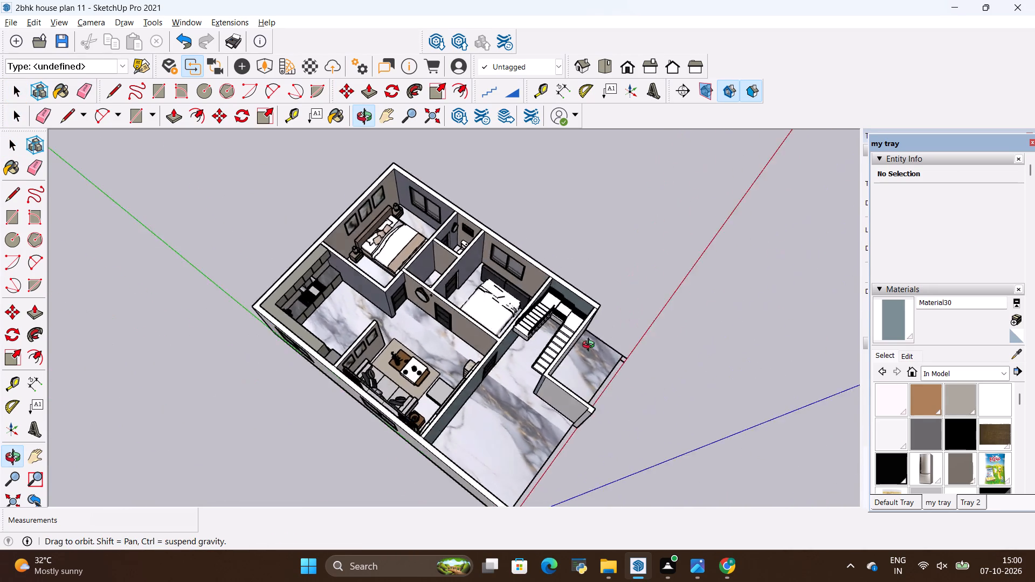
middle_click_drag(591, 346, 265, 299)
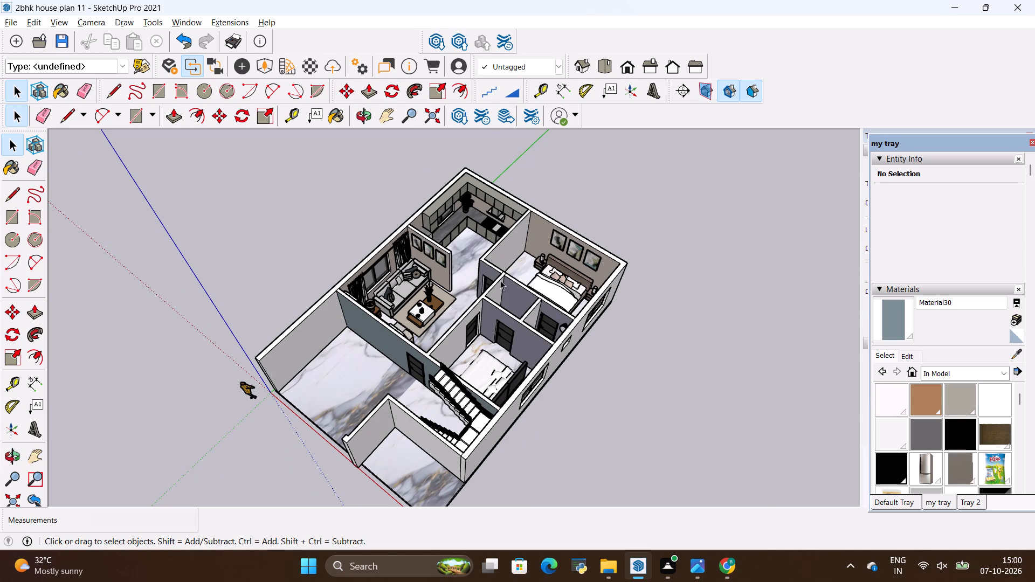
Copy the living room window's curtain set to a spot outside the house, about 15' 8" away.
middle_click_drag(500, 280, 410, 282)
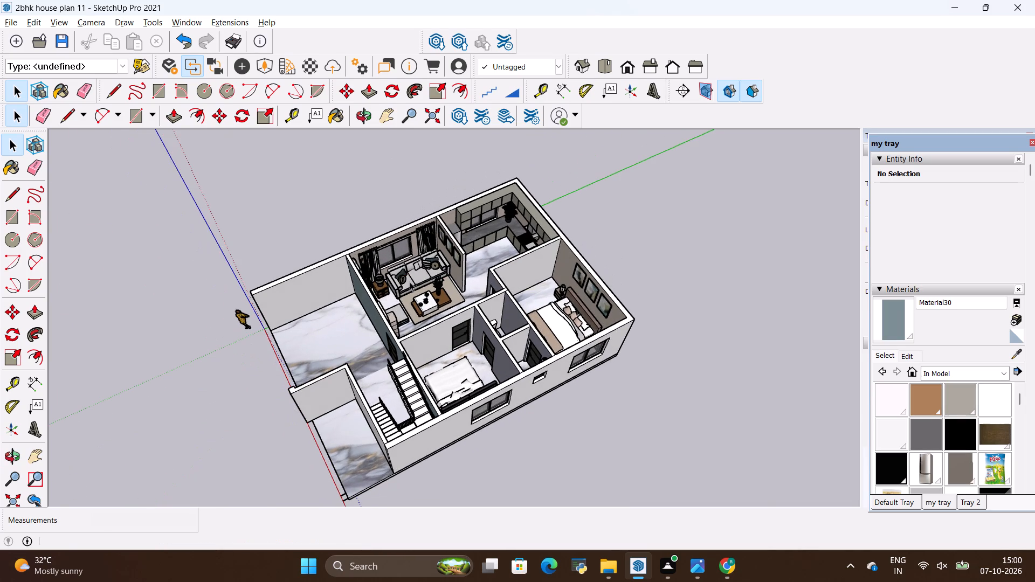
scroll(417, 268, "up", 6)
left_click(431, 234)
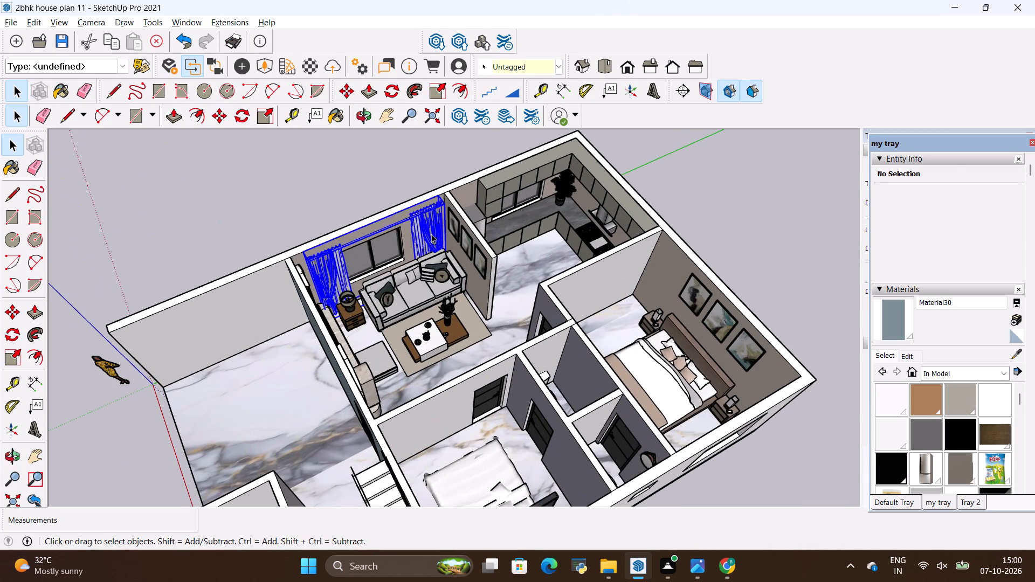
key("m")
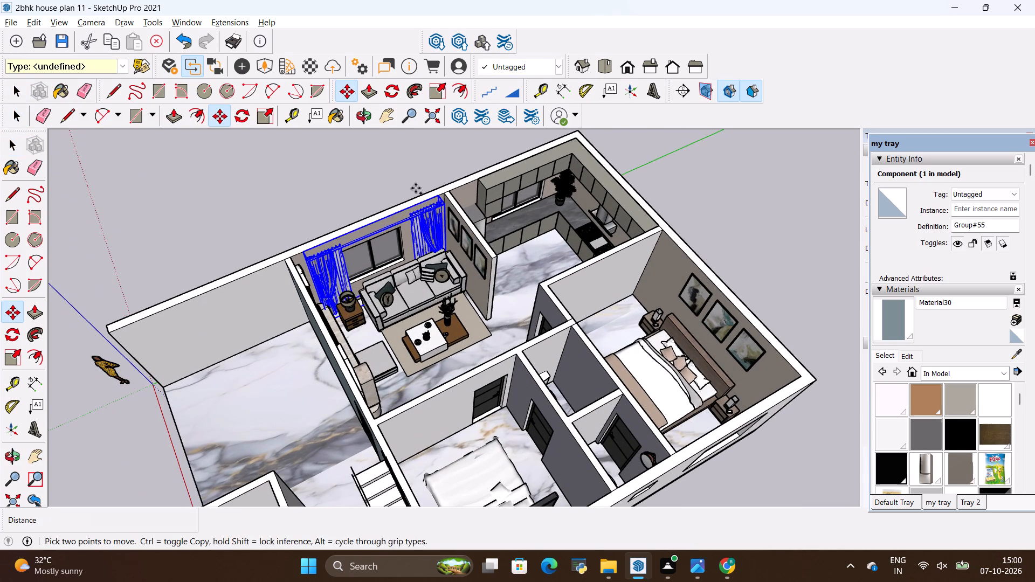
scroll(416, 188, "up", 8)
left_click(451, 203)
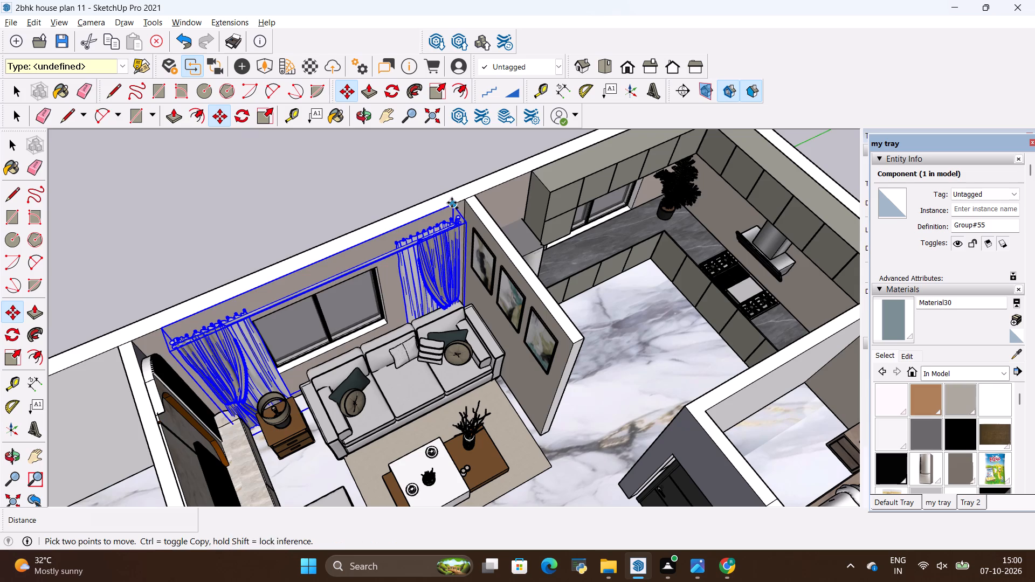
scroll(442, 217, "down", 16)
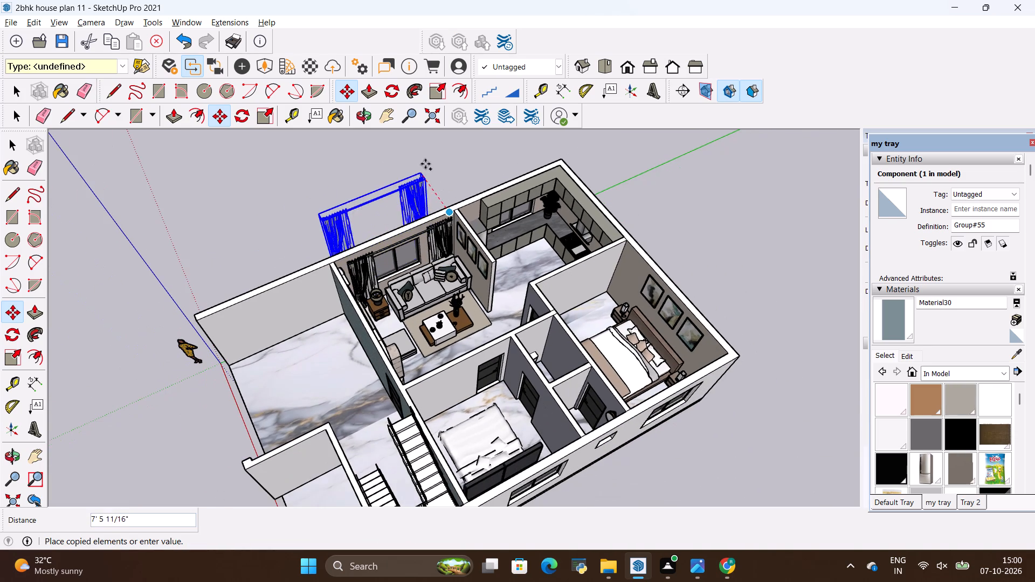
left_click(360, 141)
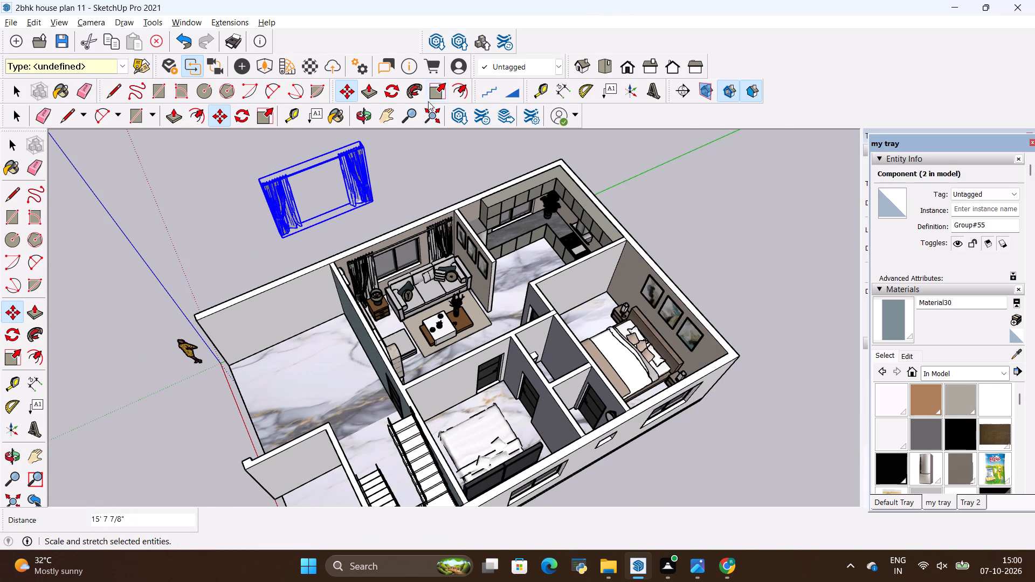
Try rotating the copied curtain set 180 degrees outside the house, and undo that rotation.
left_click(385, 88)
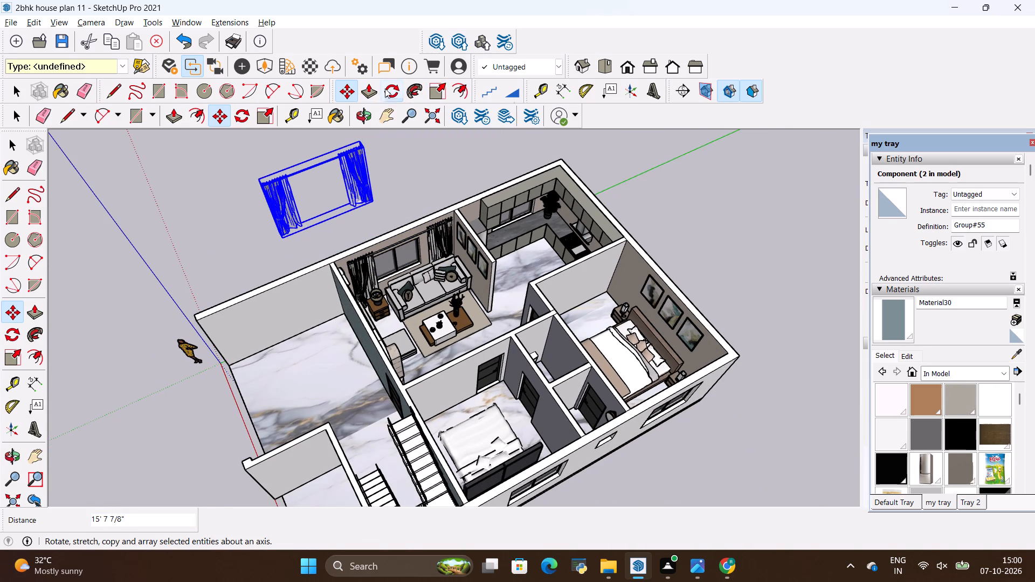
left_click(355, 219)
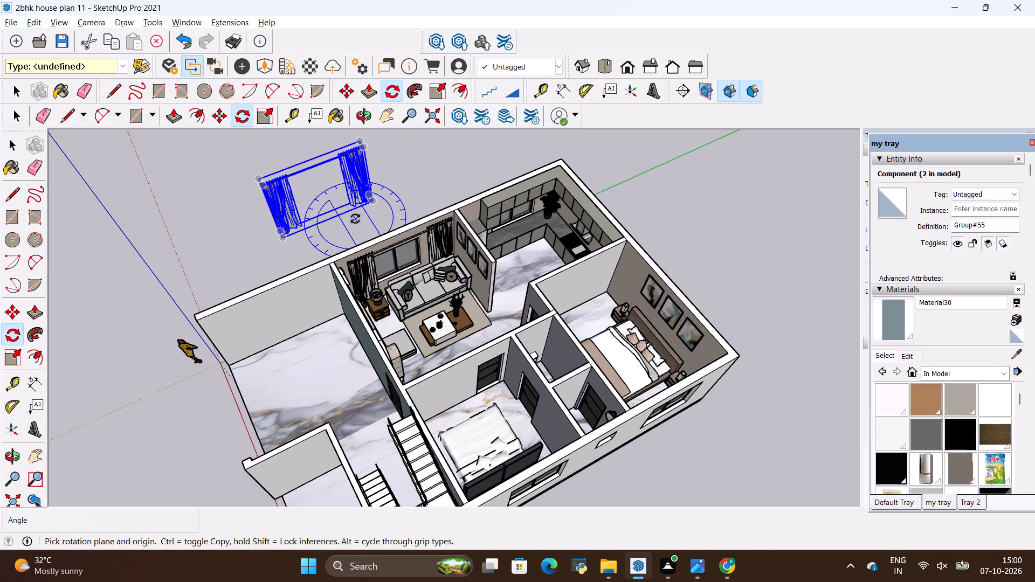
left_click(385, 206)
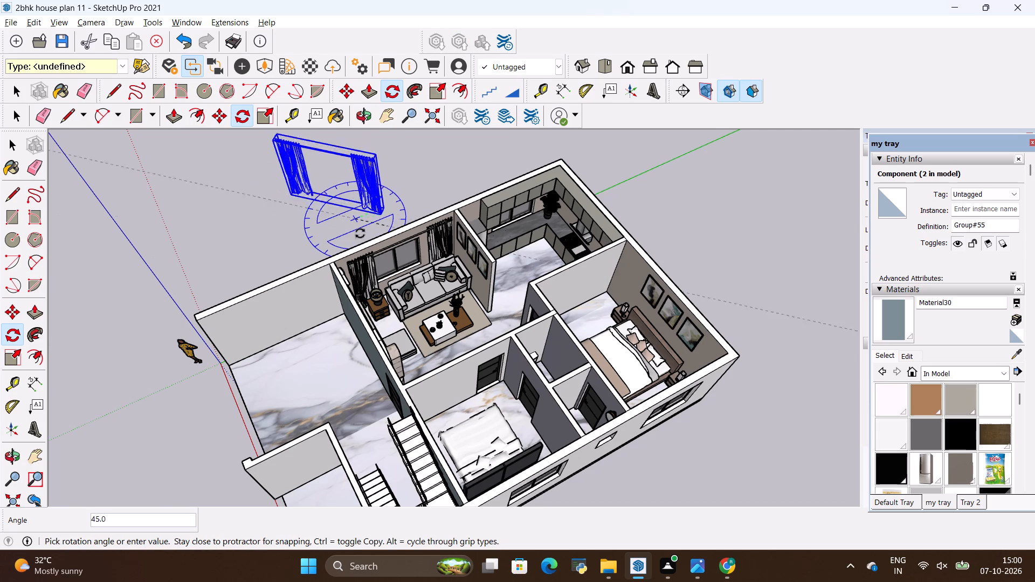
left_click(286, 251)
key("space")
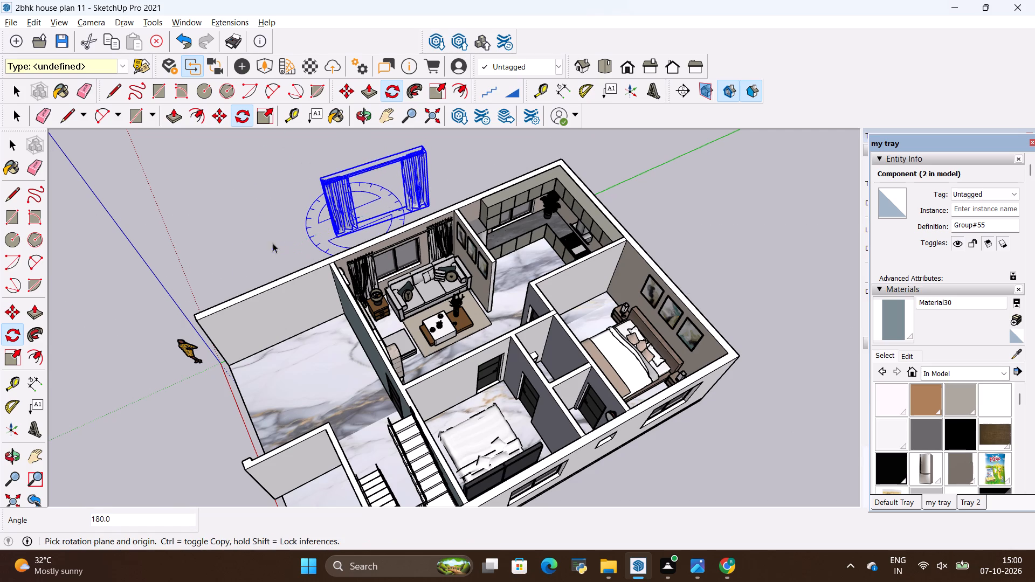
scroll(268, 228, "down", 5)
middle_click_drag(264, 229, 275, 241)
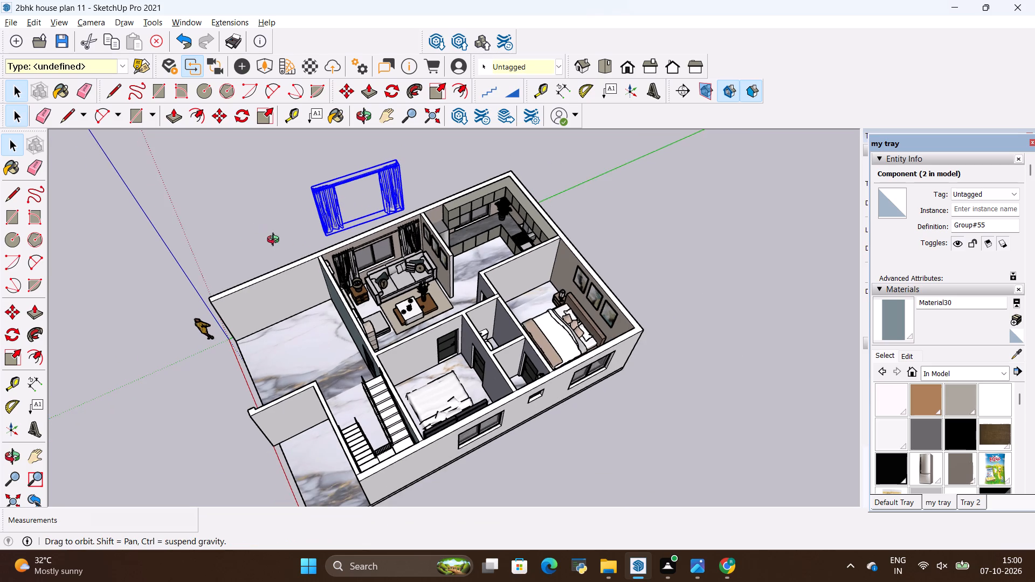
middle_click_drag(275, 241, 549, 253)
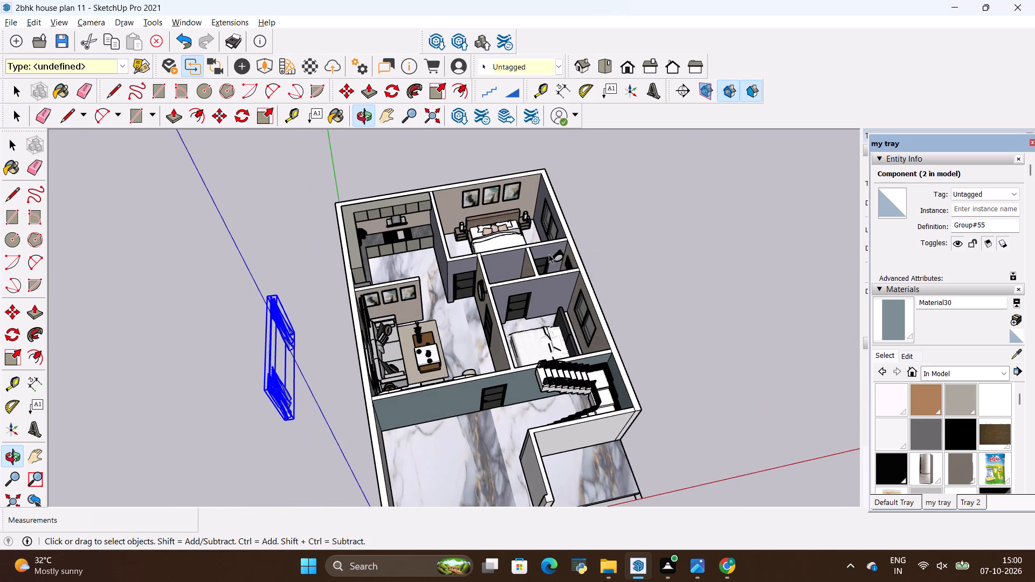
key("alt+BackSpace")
Rotate the copied curtain set outside the house 180 degrees about the vertical axis.
scroll(484, 385, "down", 3)
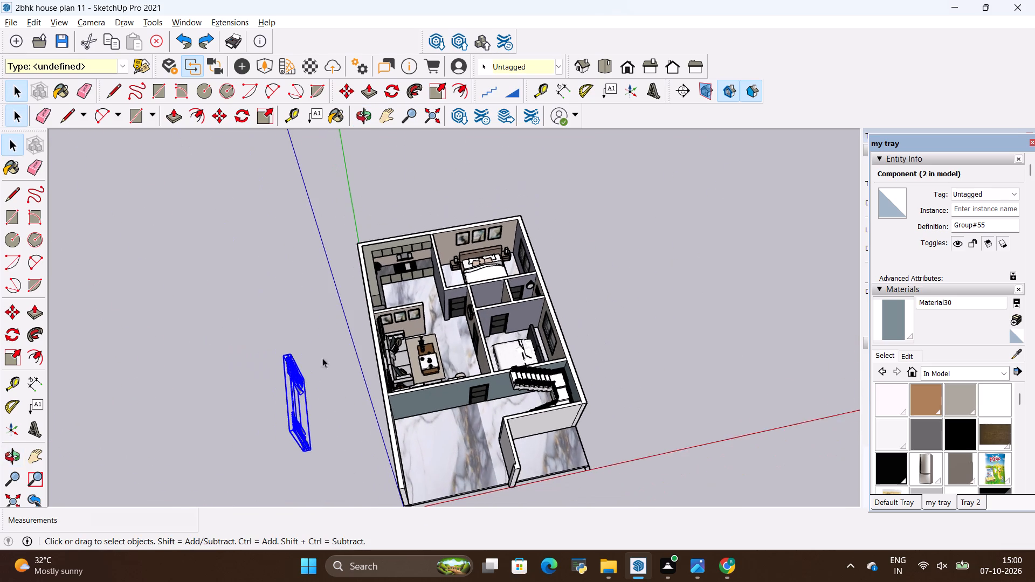
scroll(329, 350, "down", 5)
middle_click_drag(334, 462, 408, 394)
key("space")
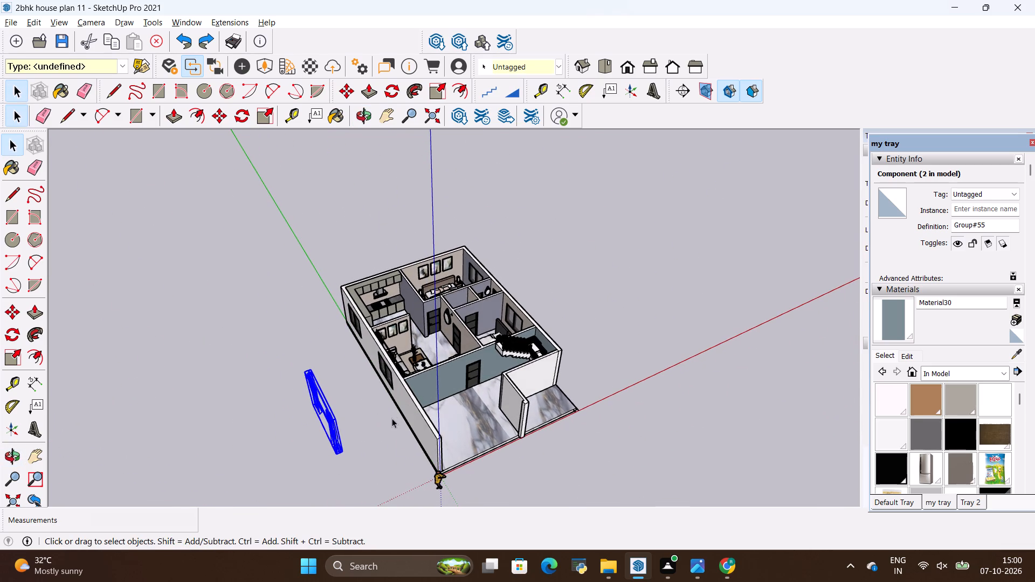
left_click(392, 418)
middle_click_drag(361, 430, 554, 358)
scroll(467, 398, "up", 7)
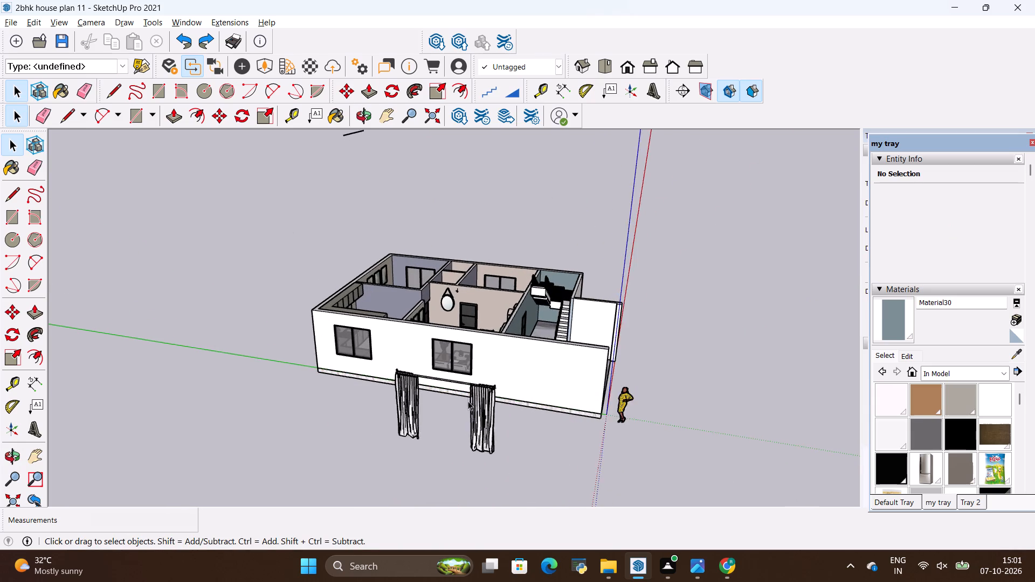
scroll(468, 401, "up", 1)
left_click(481, 418)
scroll(499, 380, "up", 10)
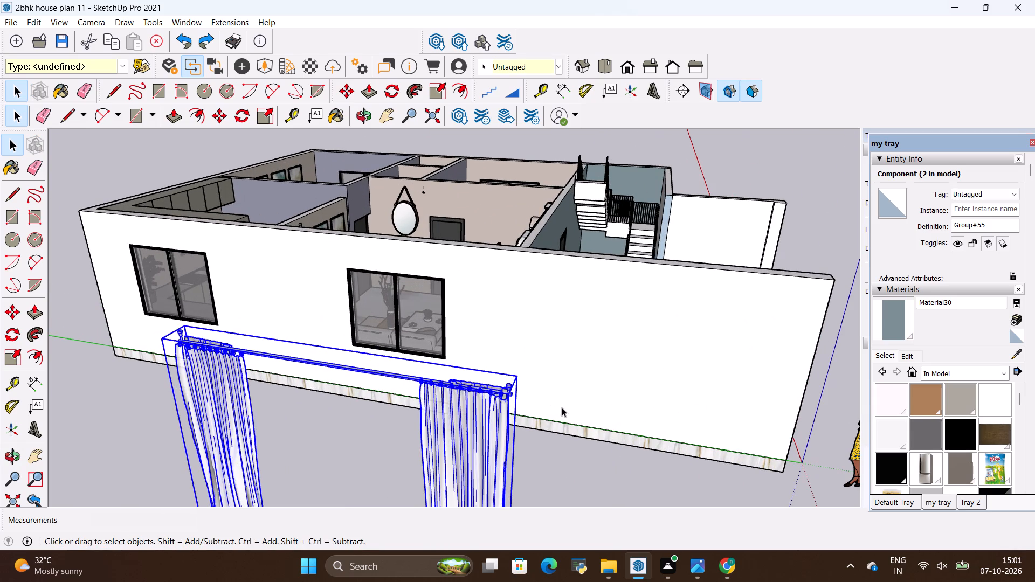
scroll(525, 382, "down", 14)
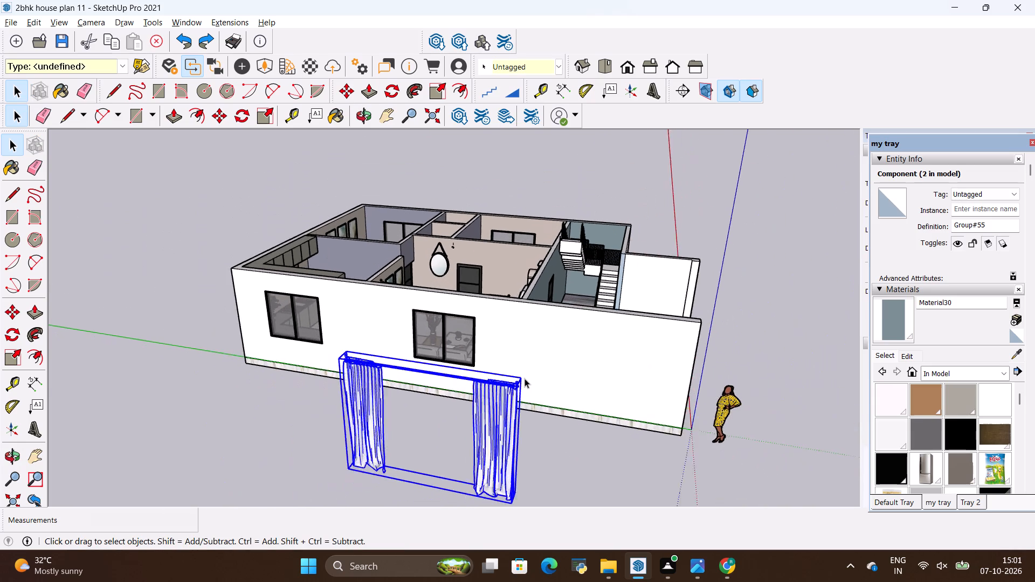
scroll(525, 378, "down", 2)
left_click(385, 91)
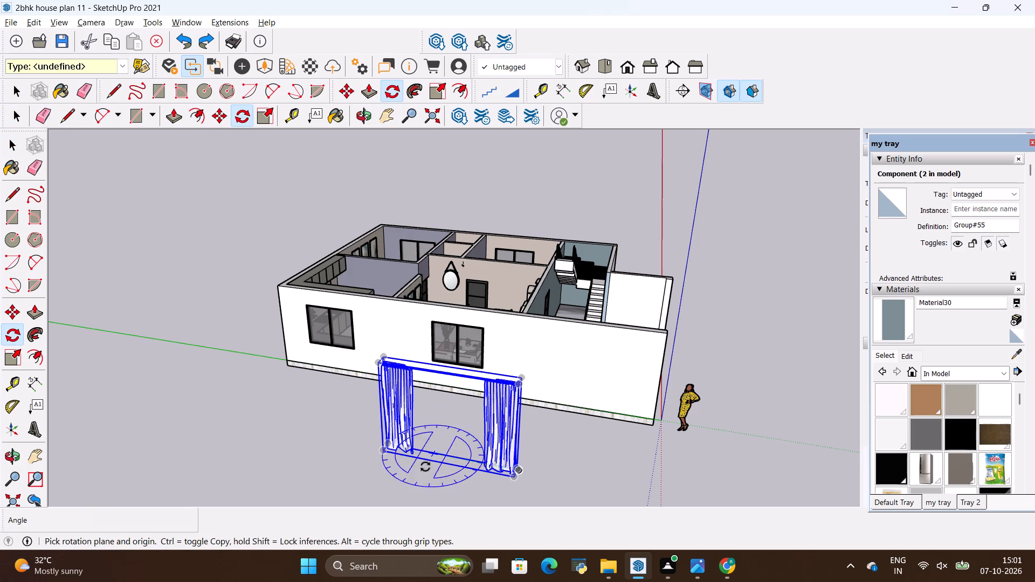
left_click(405, 470)
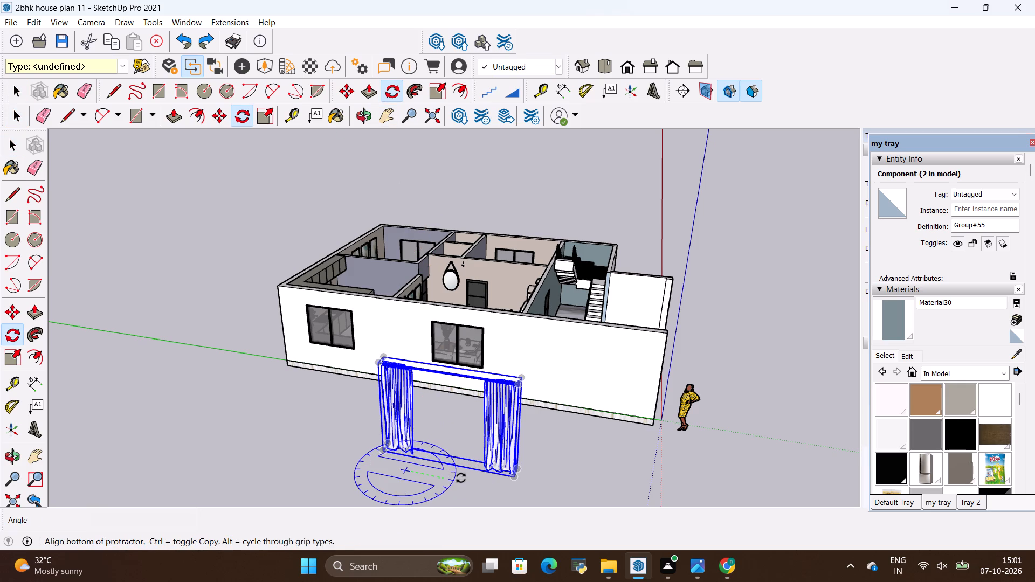
left_click(493, 486)
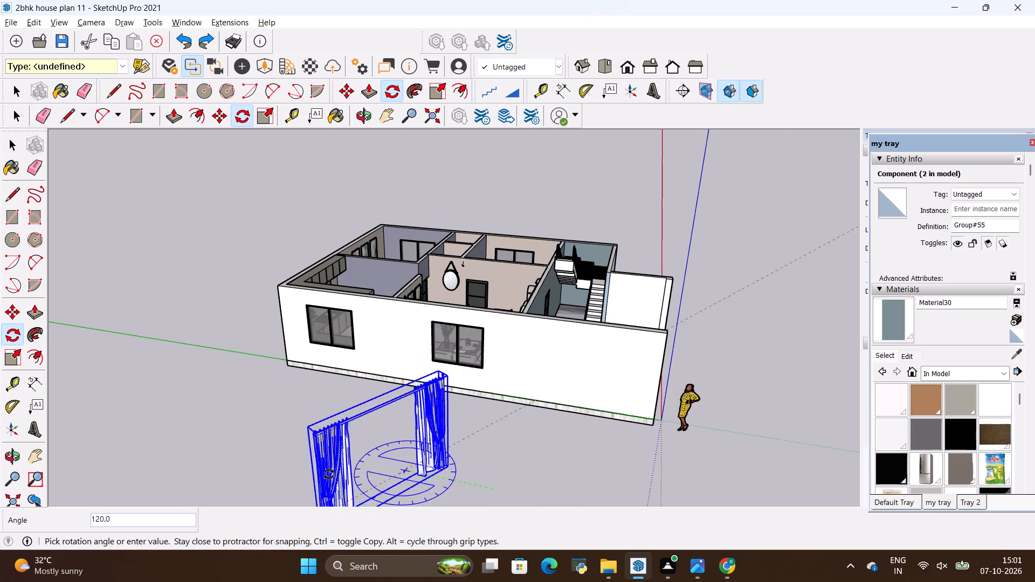
left_click(251, 445)
key("space")
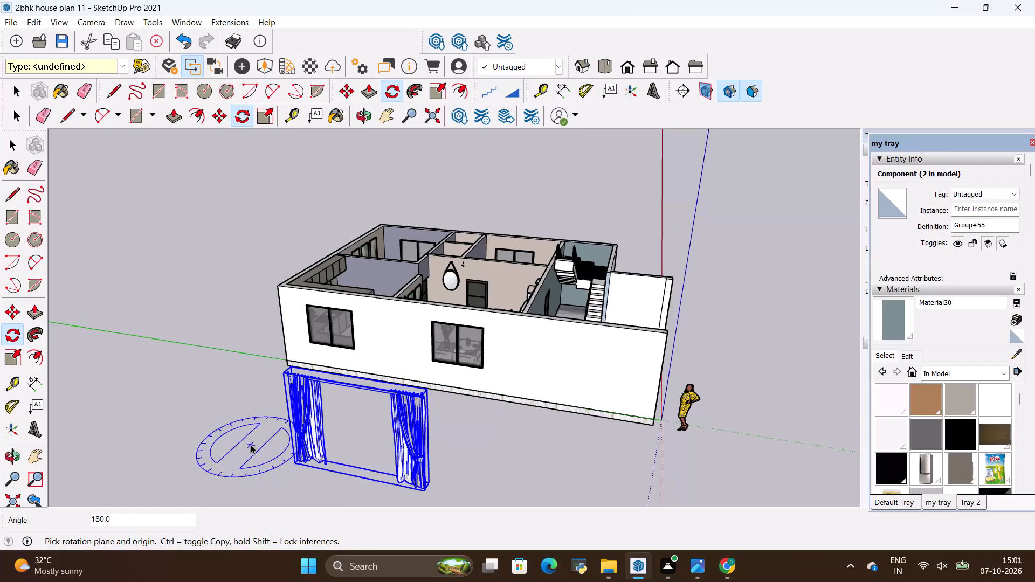
Move the rotated curtain set by its bottom corner into the second bedroom, against the window wall's staircase-side corner.
left_click(251, 445)
left_click(319, 449)
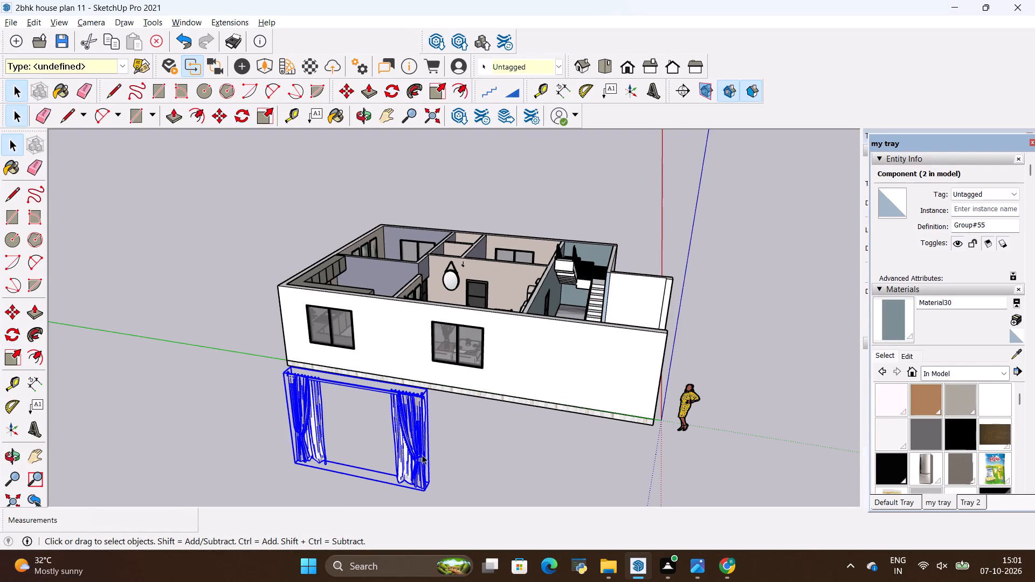
key("m")
scroll(444, 470, "up", 3)
scroll(445, 429, "down", 4)
scroll(443, 478, "up", 2)
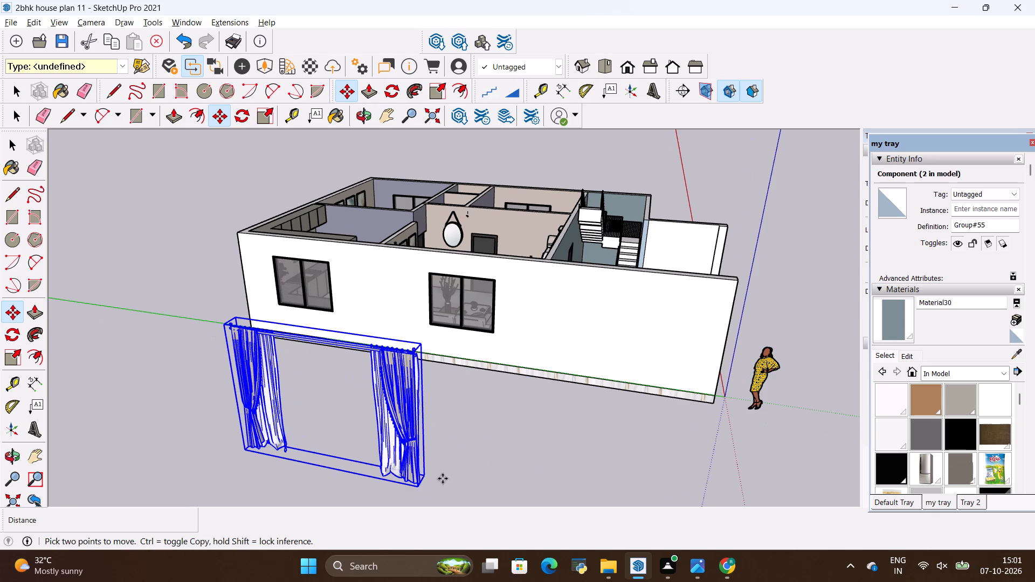
scroll(424, 422, "down", 6)
scroll(444, 442, "up", 11)
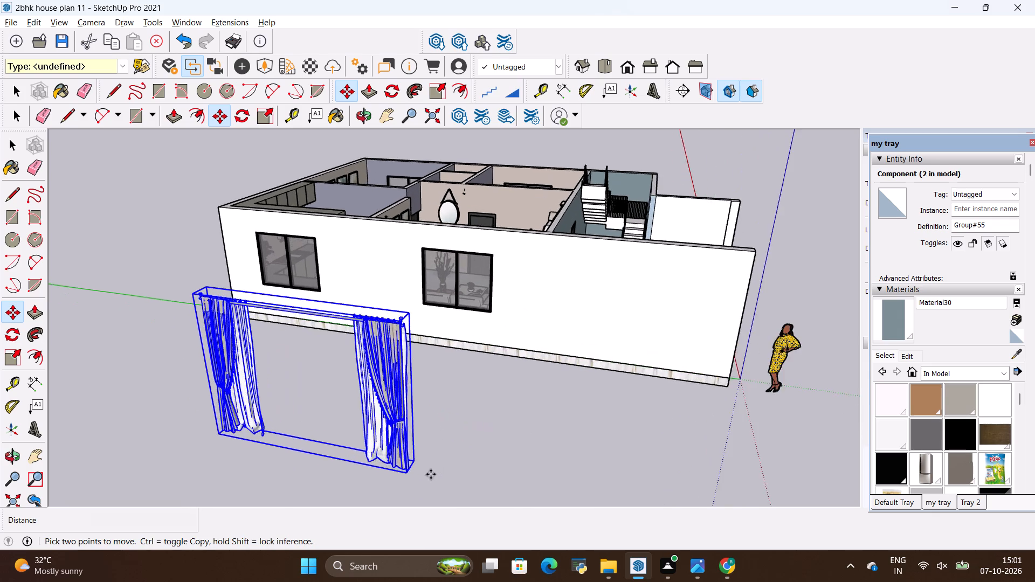
scroll(431, 474, "up", 4)
left_click(410, 455)
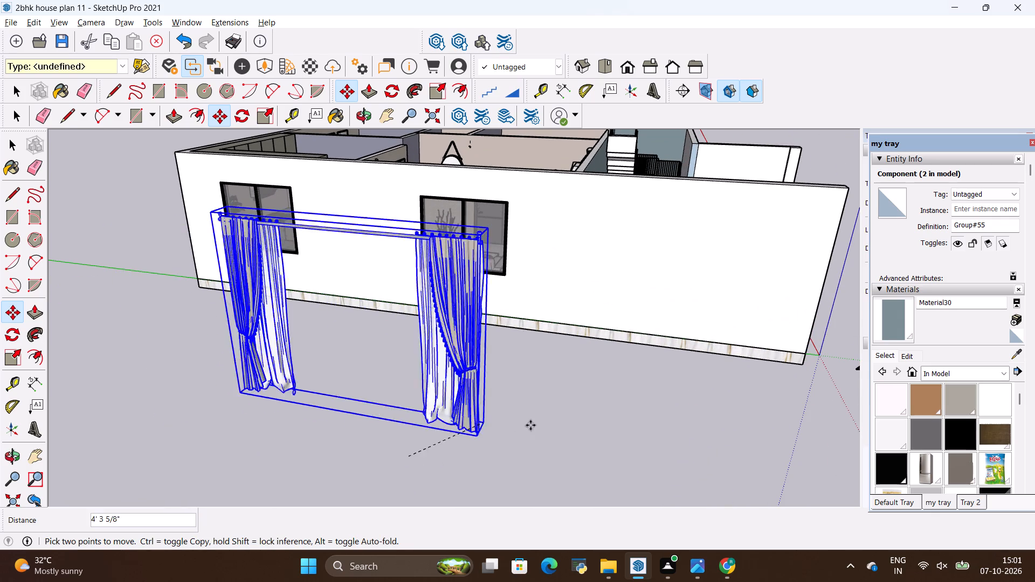
scroll(530, 426, "down", 17)
scroll(544, 288, "up", 7)
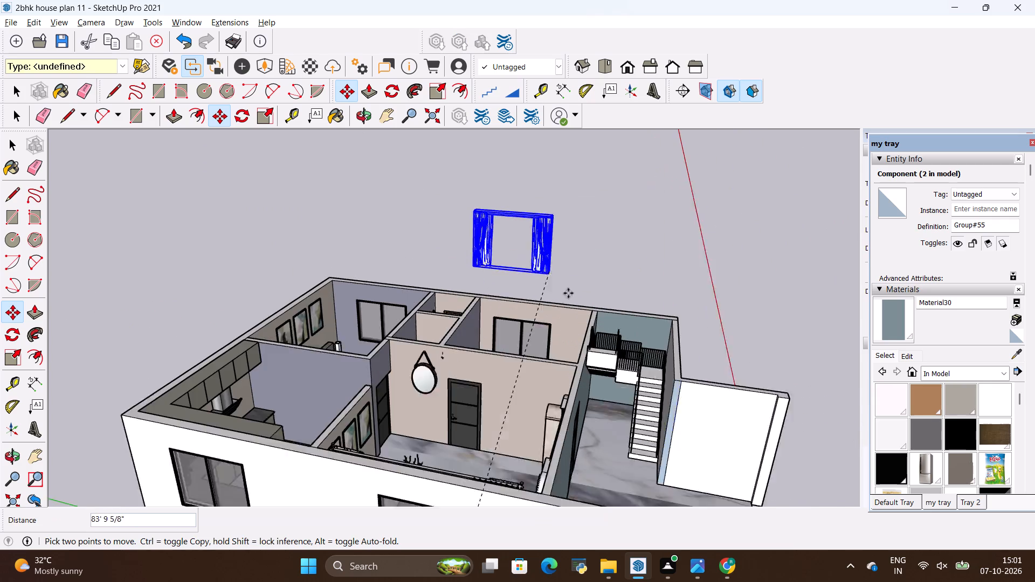
middle_click_drag(560, 346, 551, 510)
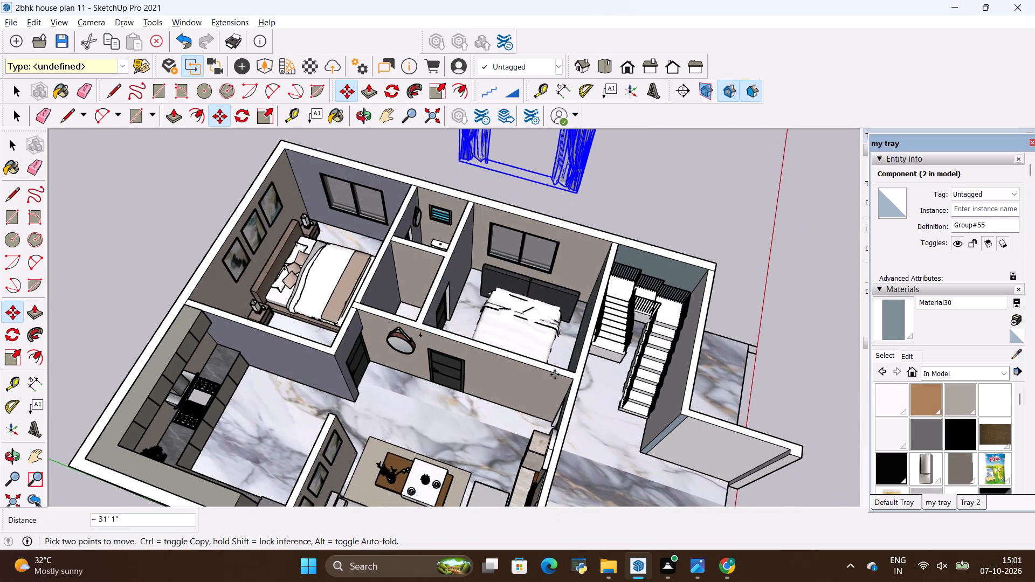
scroll(564, 315, "up", 10)
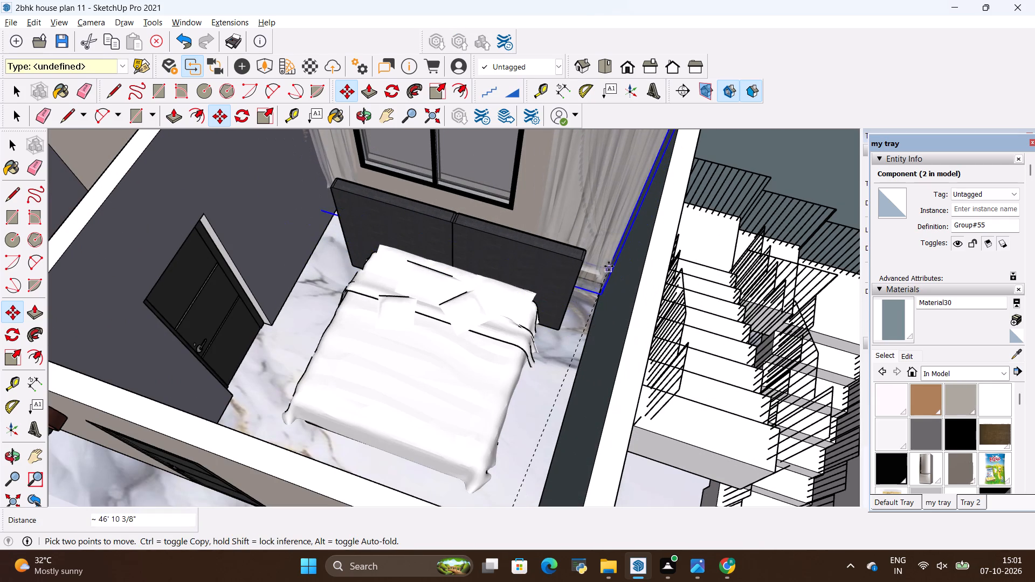
left_click(609, 265)
scroll(556, 367, "down", 9)
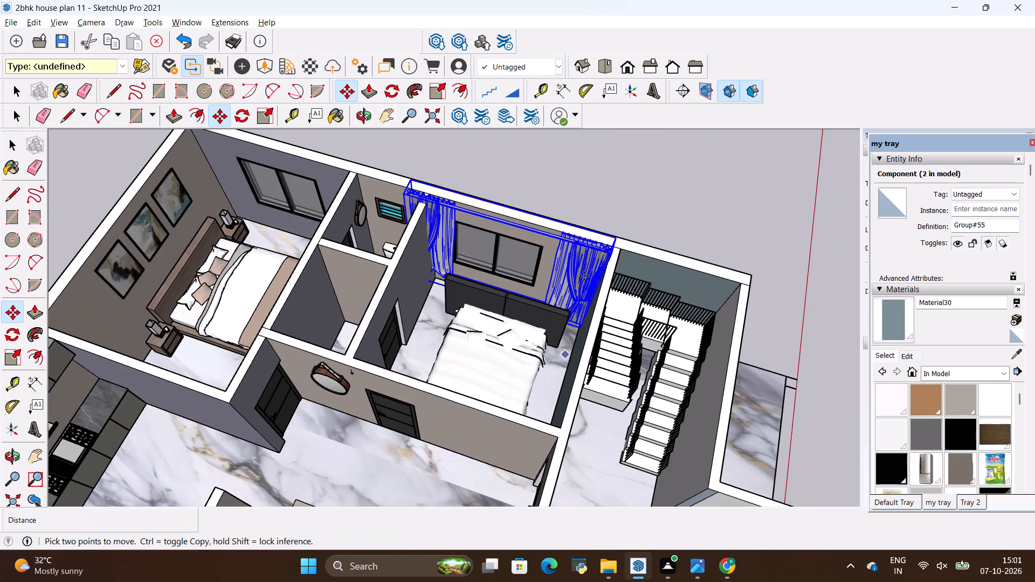
Scale the second bedroom's curtain set along its width to about 0.90, bringing its end to the bathroom-side wall.
scroll(575, 199, "up", 3)
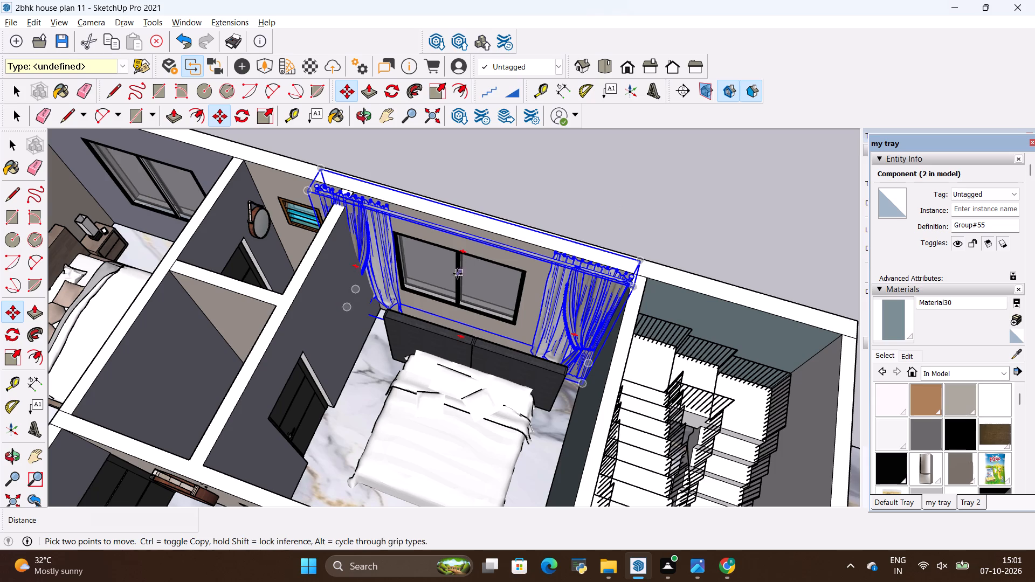
middle_click_drag(457, 276, 685, 219)
key("s")
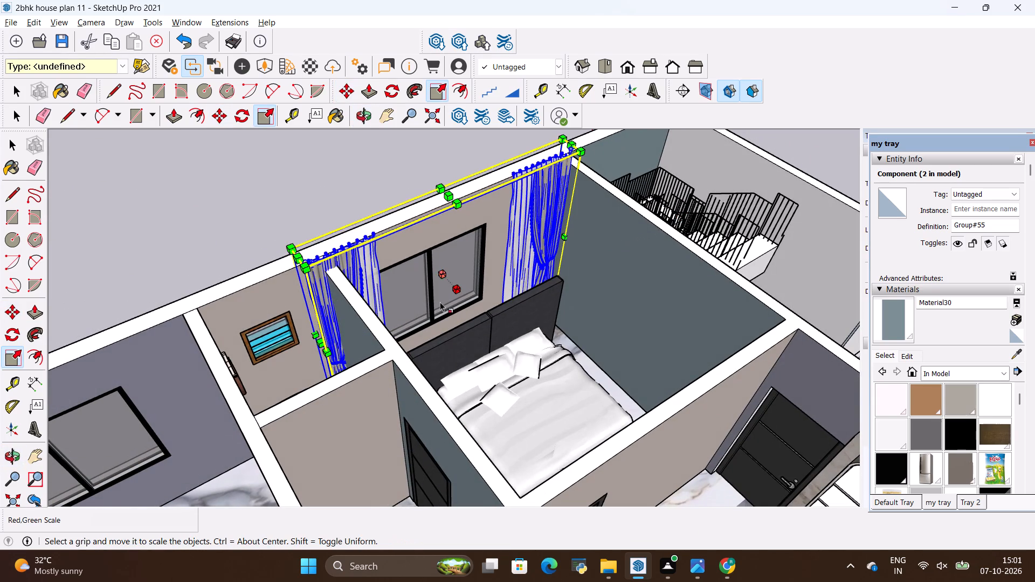
scroll(301, 351, "up", 5)
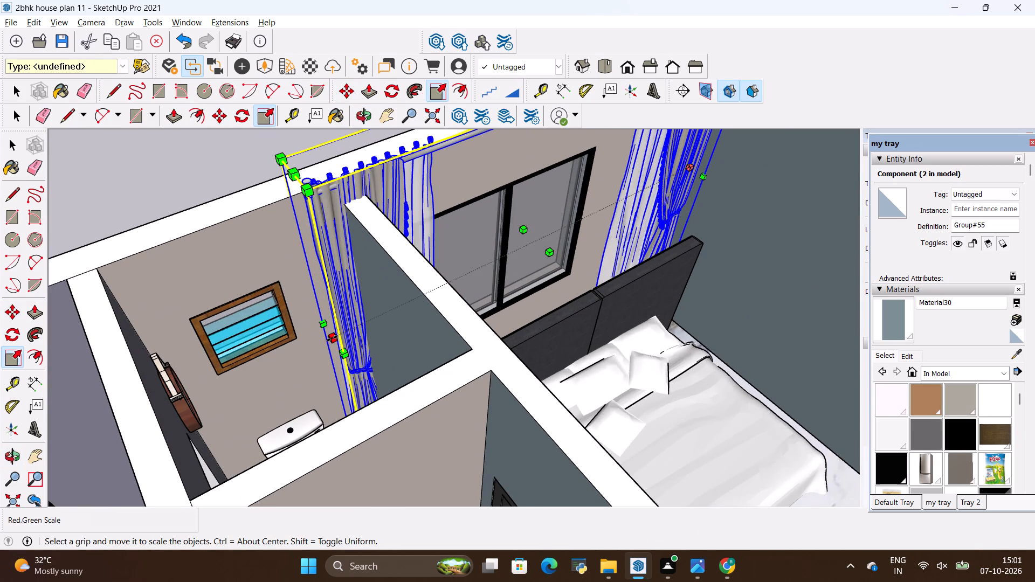
left_click(332, 338)
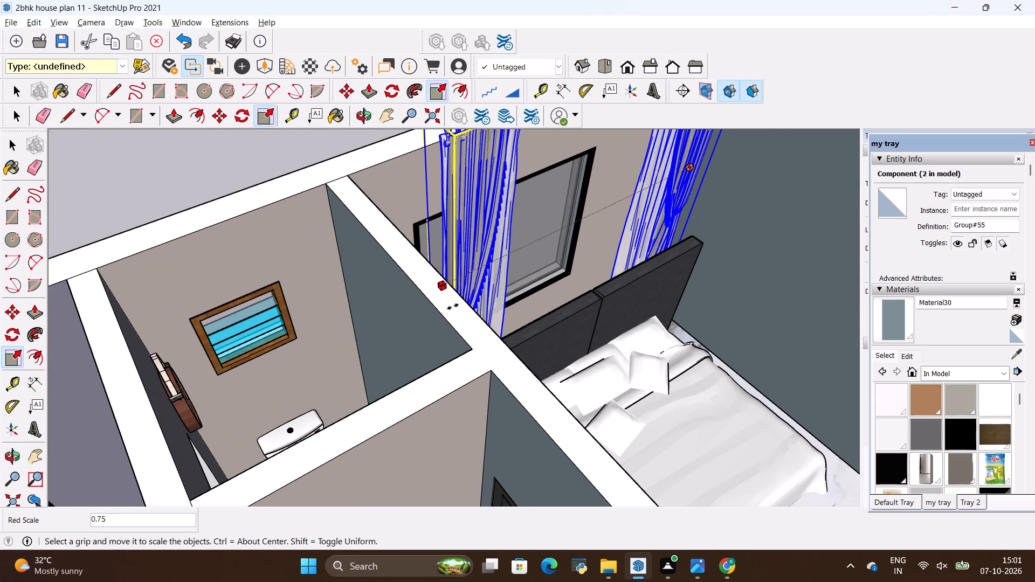
middle_click_drag(453, 307, 305, 337)
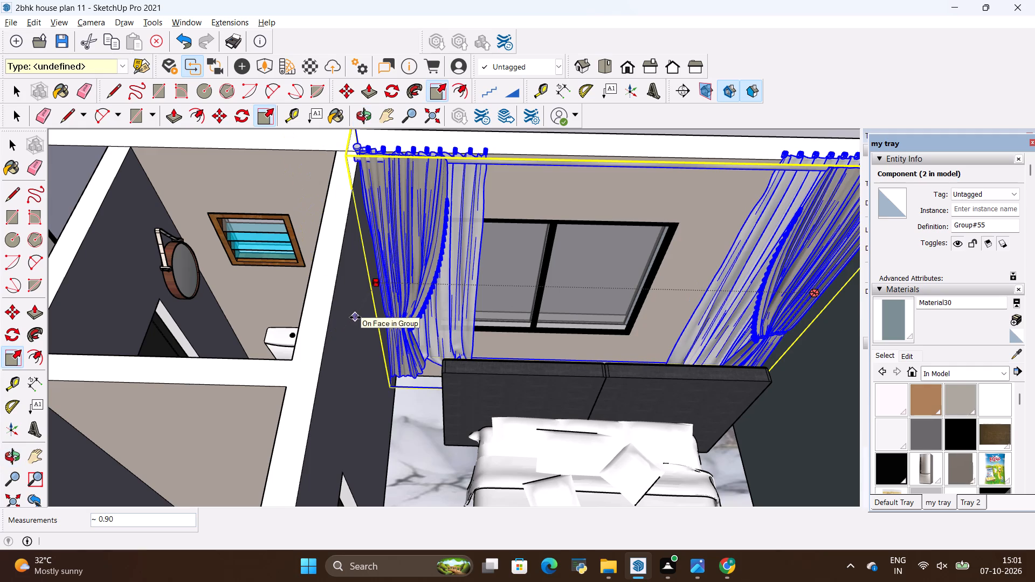
left_click(357, 318)
scroll(368, 351, "down", 4)
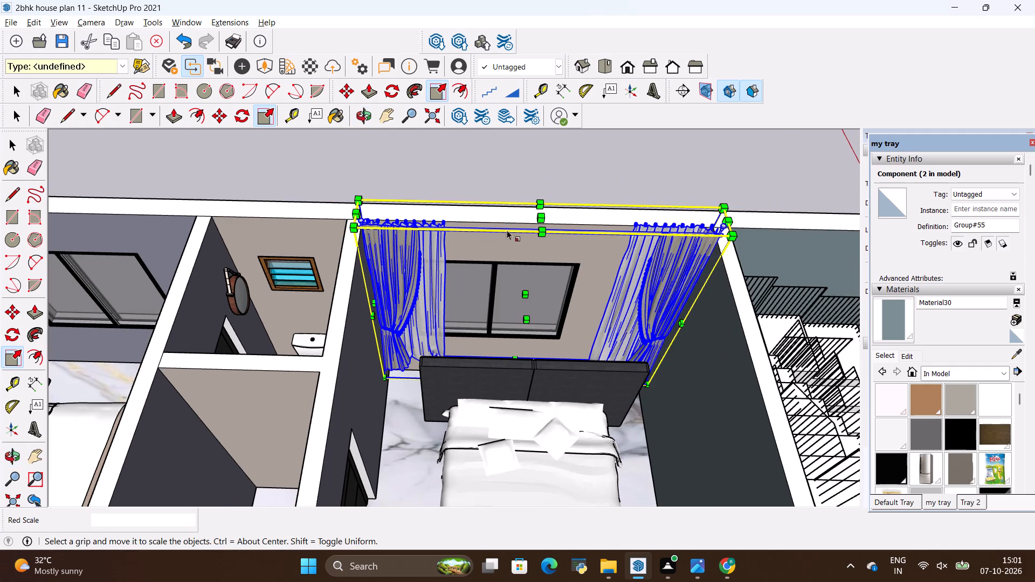
Scale the second bedroom's curtain set vertically to about 0.91, bringing its rod below the wall tops.
scroll(525, 214, "up", 3)
left_click(550, 217)
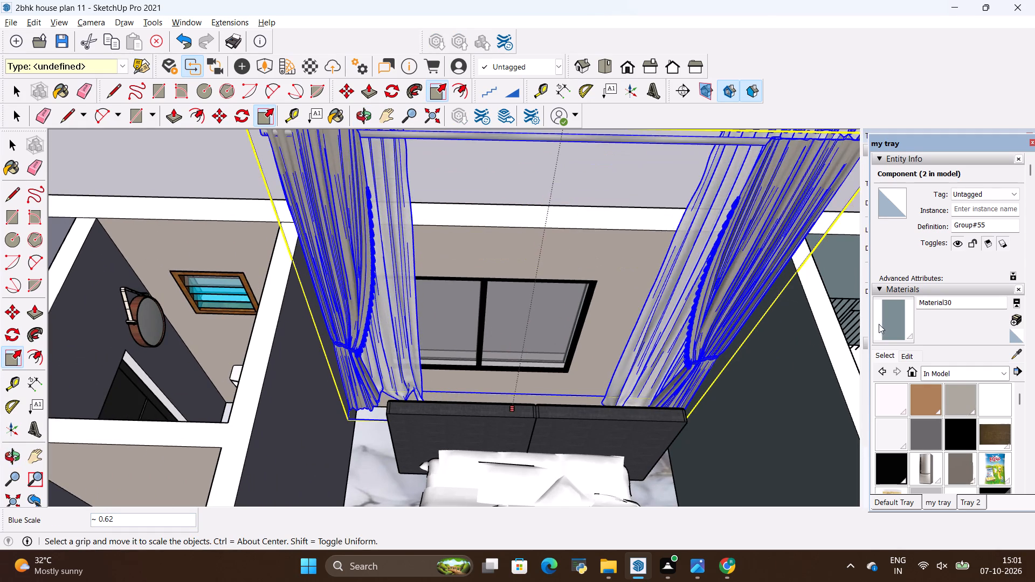
left_click(841, 349)
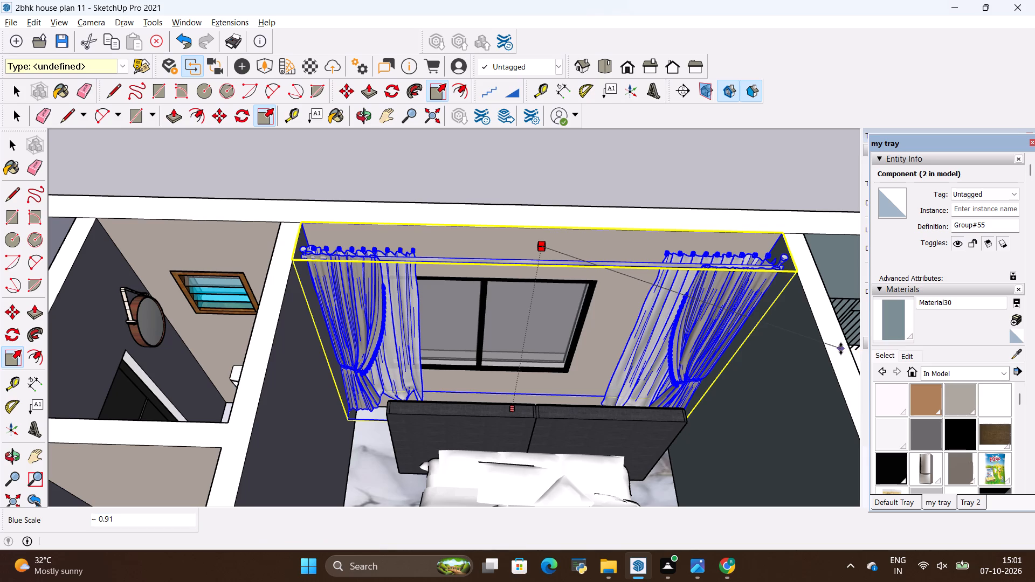
scroll(517, 292, "down", 5)
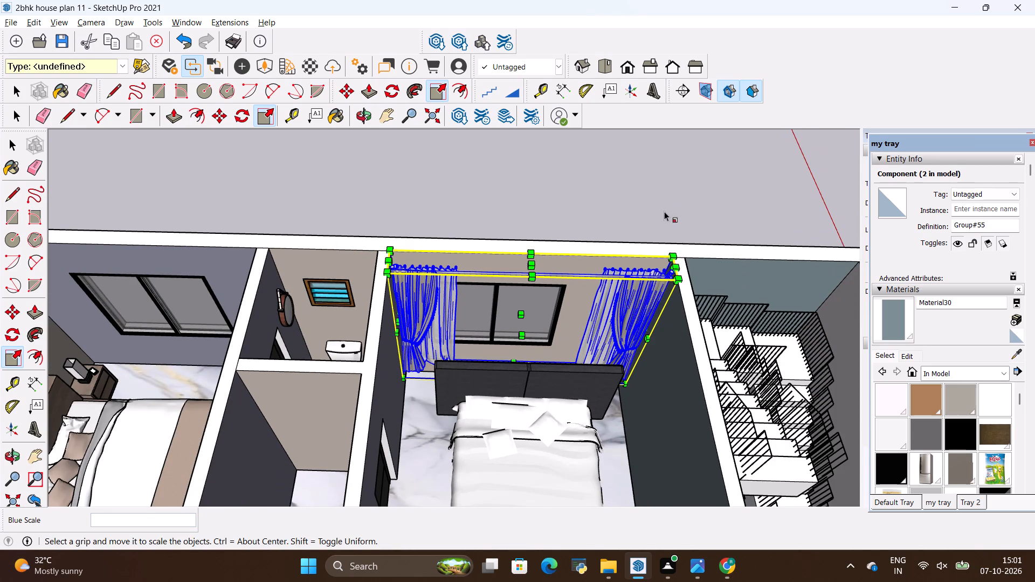
key("space")
left_click(663, 207)
Examine the fit of the resized curtain set around the second bedroom's window from several angles.
middle_click_drag(540, 346, 518, 194)
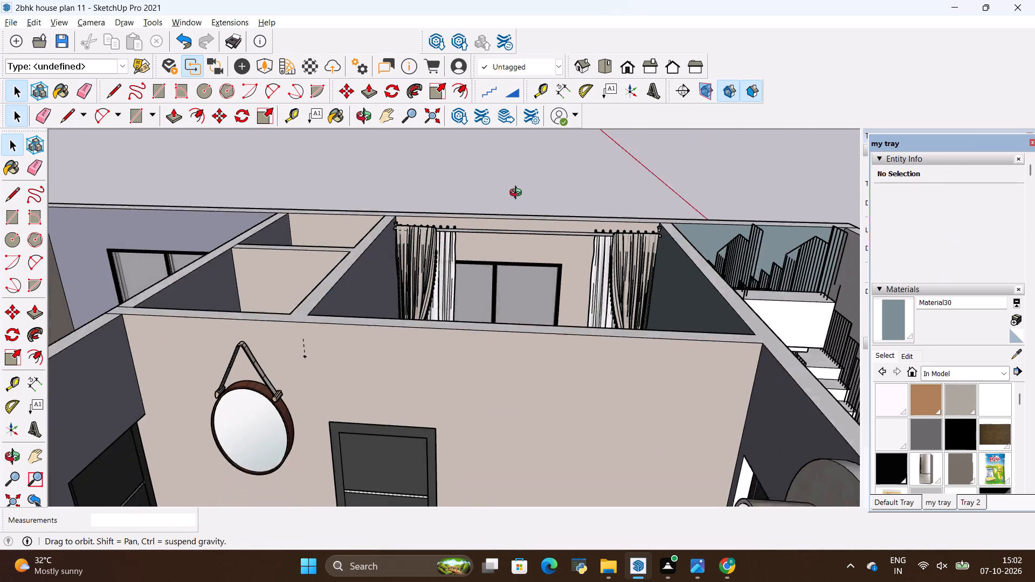
middle_click_drag(518, 194, 517, 192)
scroll(519, 206, "up", 4)
scroll(517, 227, "down", 7)
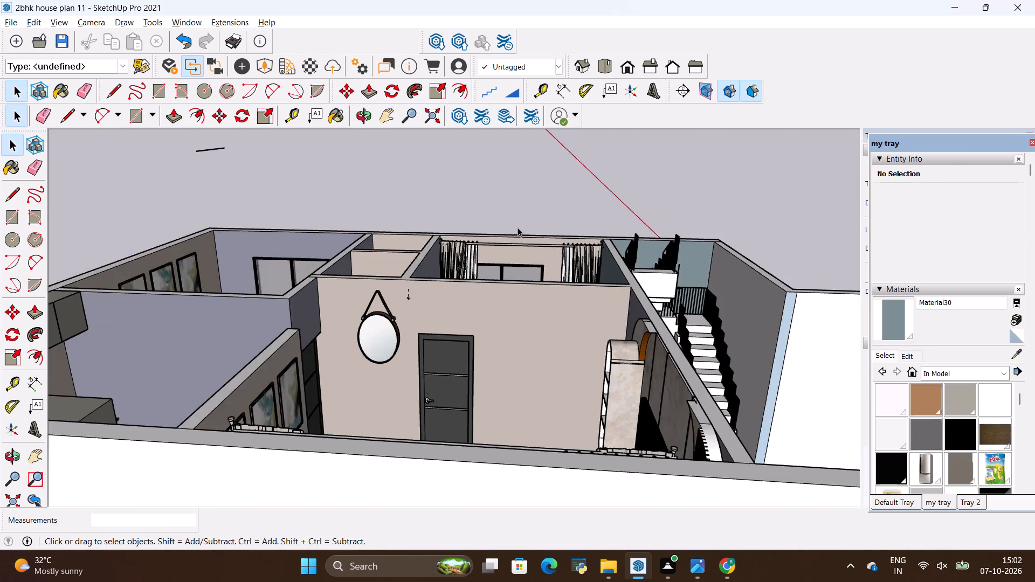
scroll(517, 227, "up", 4)
middle_click_drag(517, 227, 521, 290)
scroll(521, 290, "up", 1)
scroll(521, 290, "down", 5)
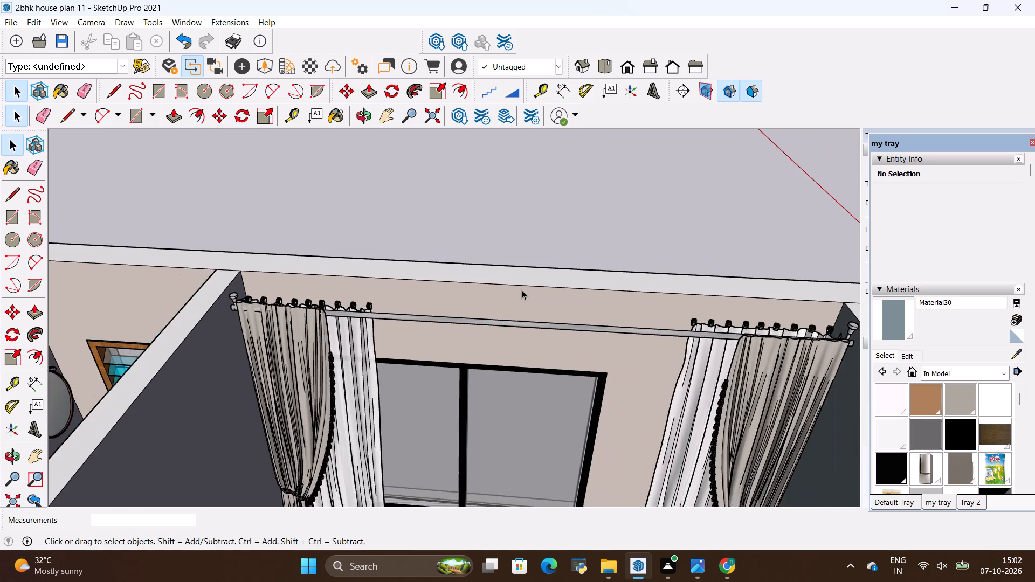
scroll(522, 290, "down", 7)
scroll(534, 309, "up", 3)
middle_click_drag(509, 321, 515, 368)
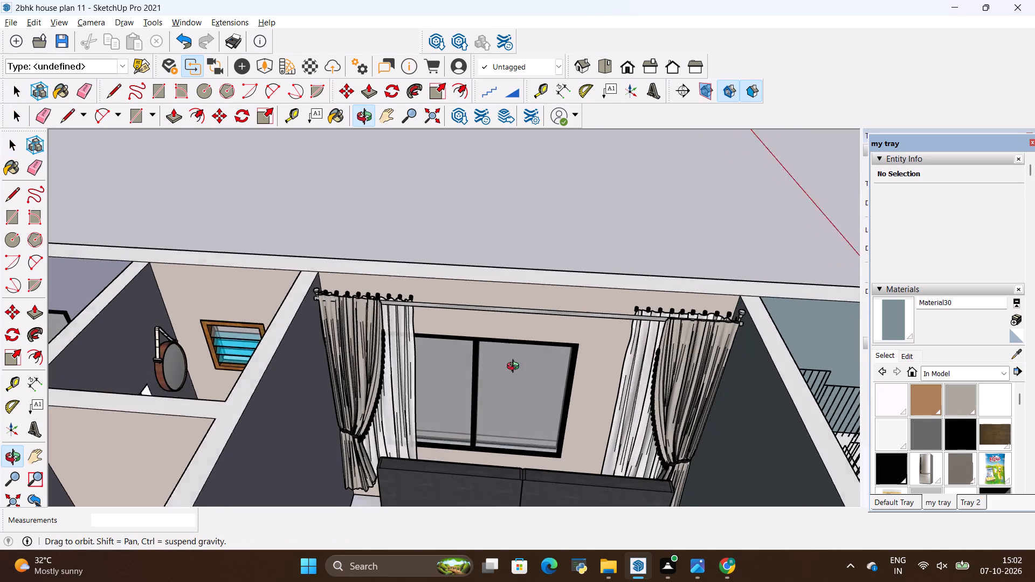
middle_click_drag(515, 368, 538, 427)
Move the second bedroom's bed about 1' 6" toward the window wall, bringing its headboard up to the curtains.
left_click(532, 454)
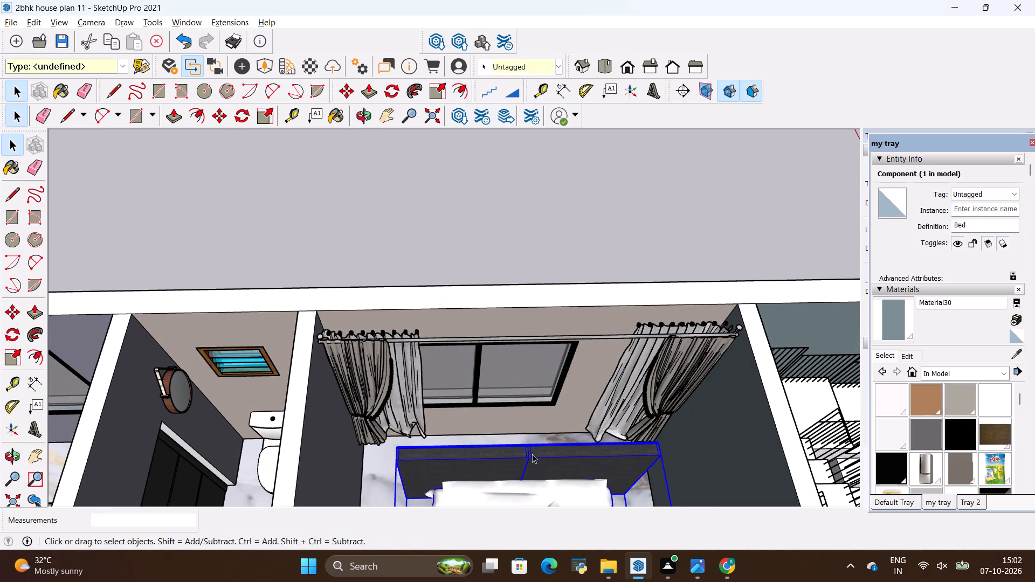
key("m")
middle_click_drag(603, 420, 210, 418)
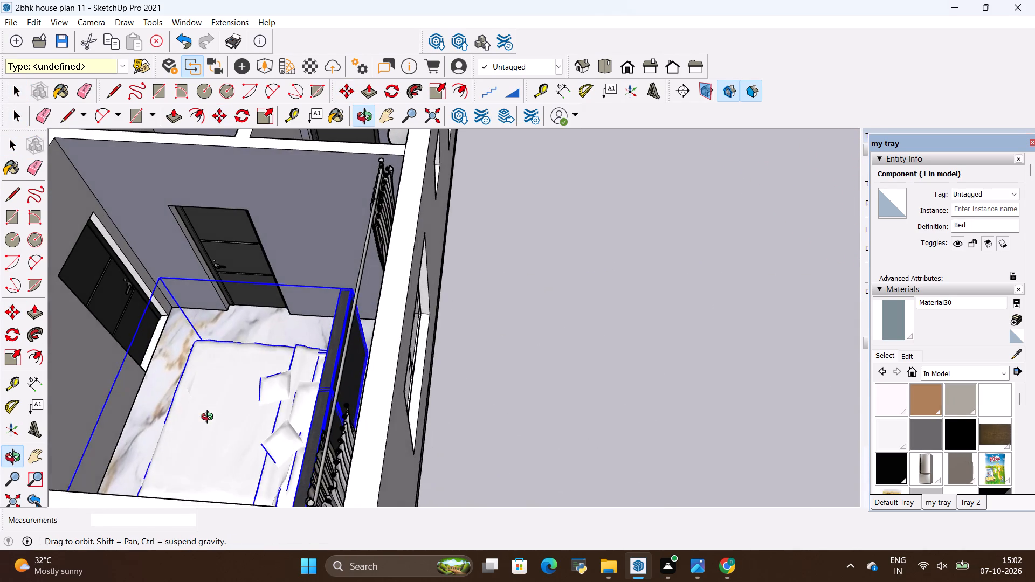
middle_click_drag(210, 418, 249, 438)
scroll(309, 389, "up", 8)
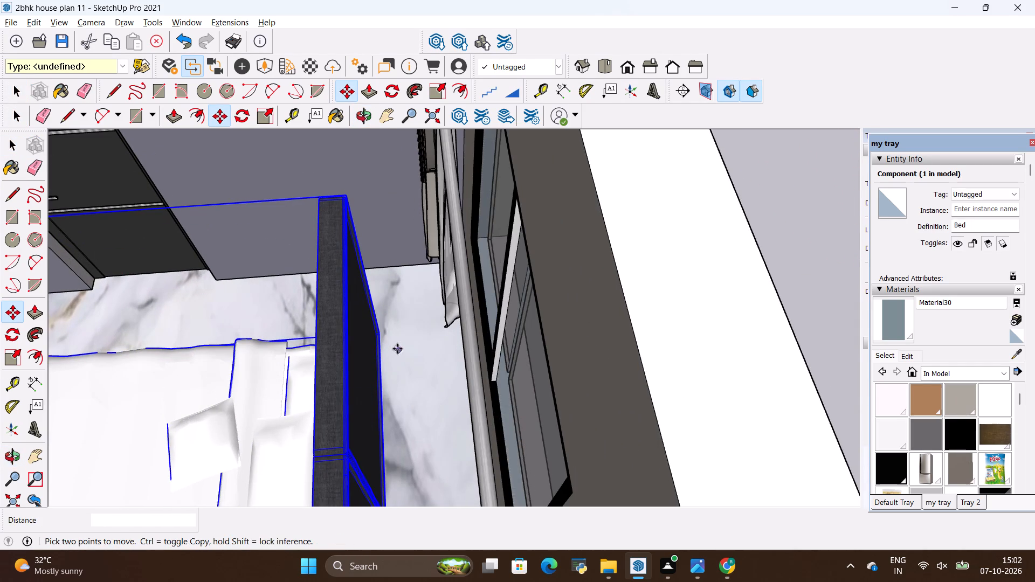
left_click(382, 336)
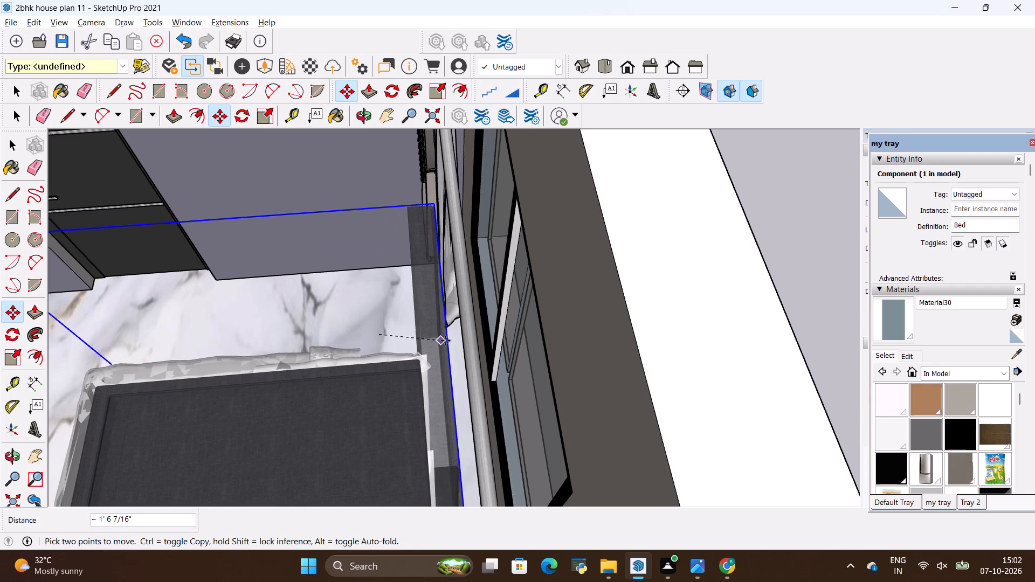
left_click(445, 341)
scroll(399, 345, "down", 5)
key("space")
left_click(698, 310)
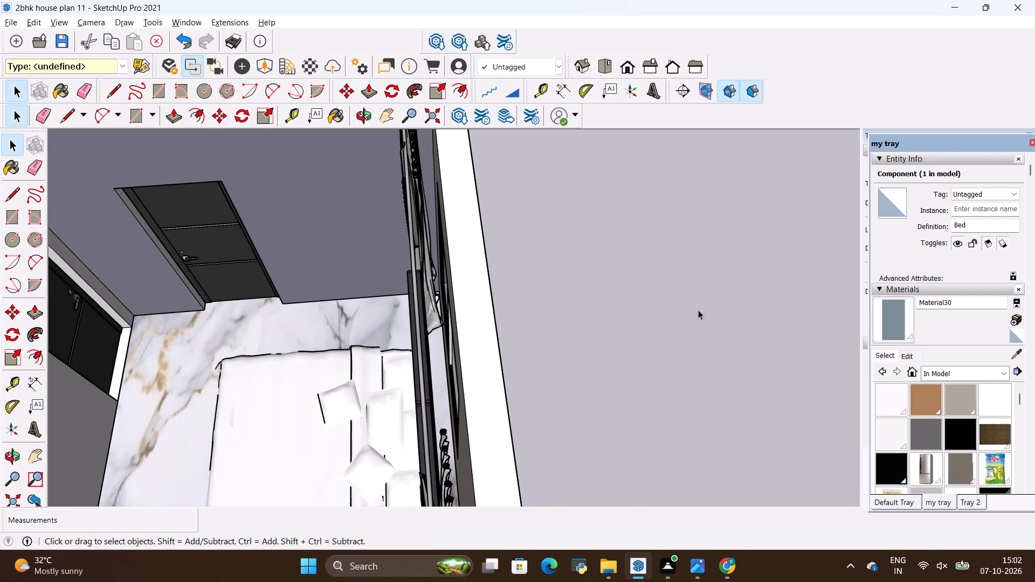
Inside the second bedroom's curtain component, scale the staircase-side sheer curtain along its width to 1.60.
scroll(698, 309, "down", 12)
middle_click_drag(254, 334, 616, 407)
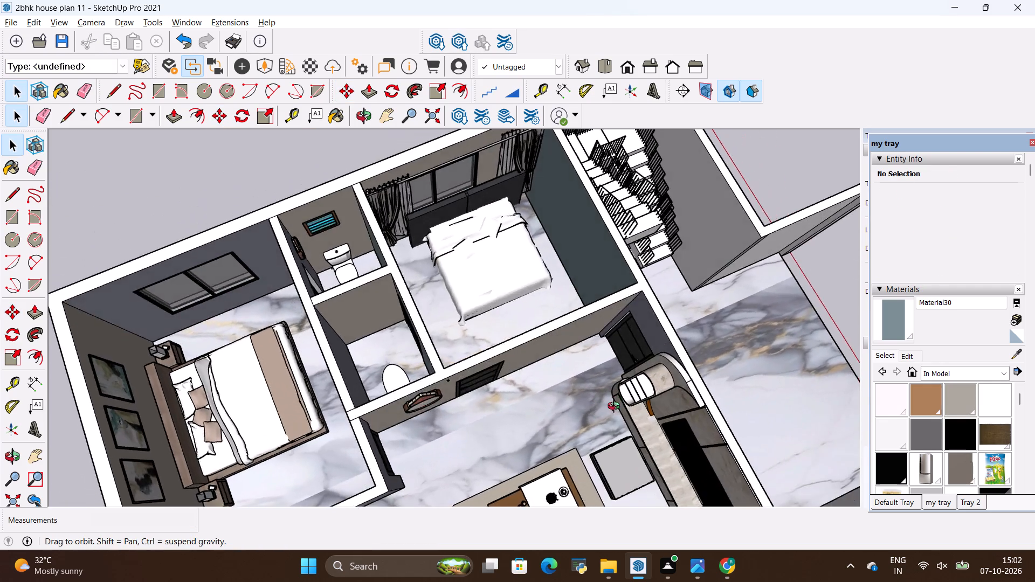
middle_click_drag(616, 407, 409, 225)
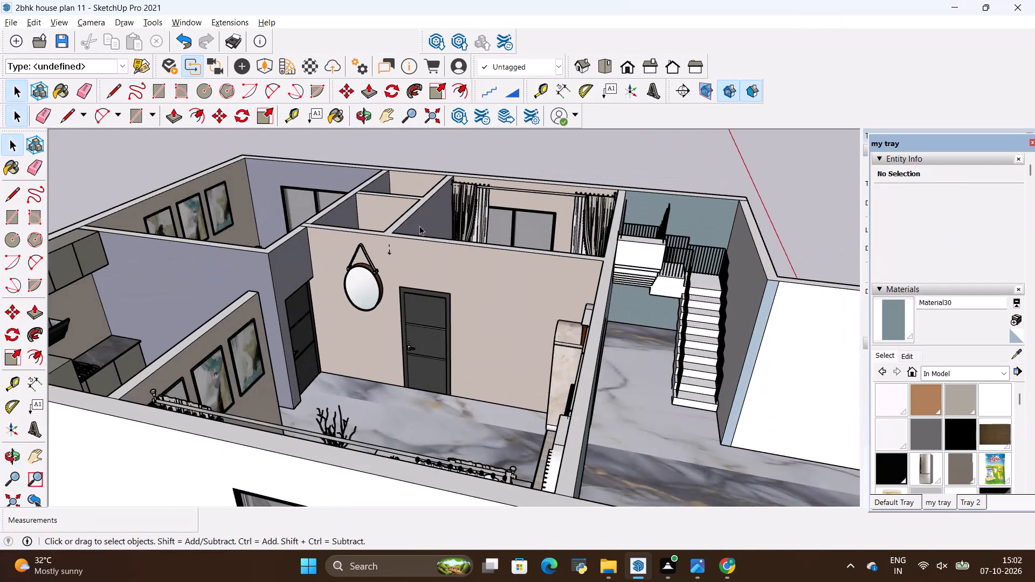
scroll(588, 150, "up", 4)
scroll(514, 242, "down", 3)
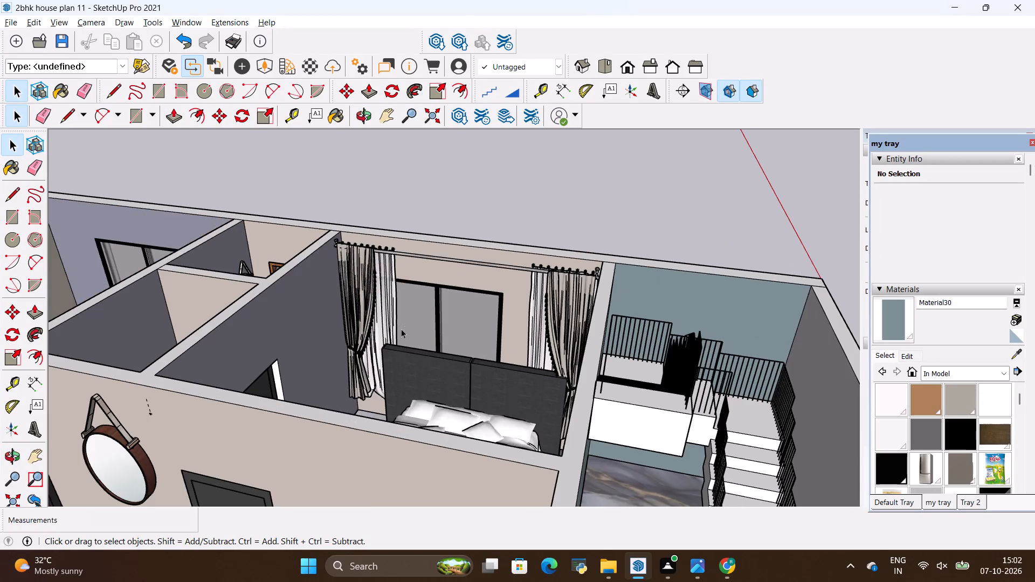
middle_click_drag(401, 329, 503, 369)
scroll(550, 286, "up", 3)
double_click(535, 290)
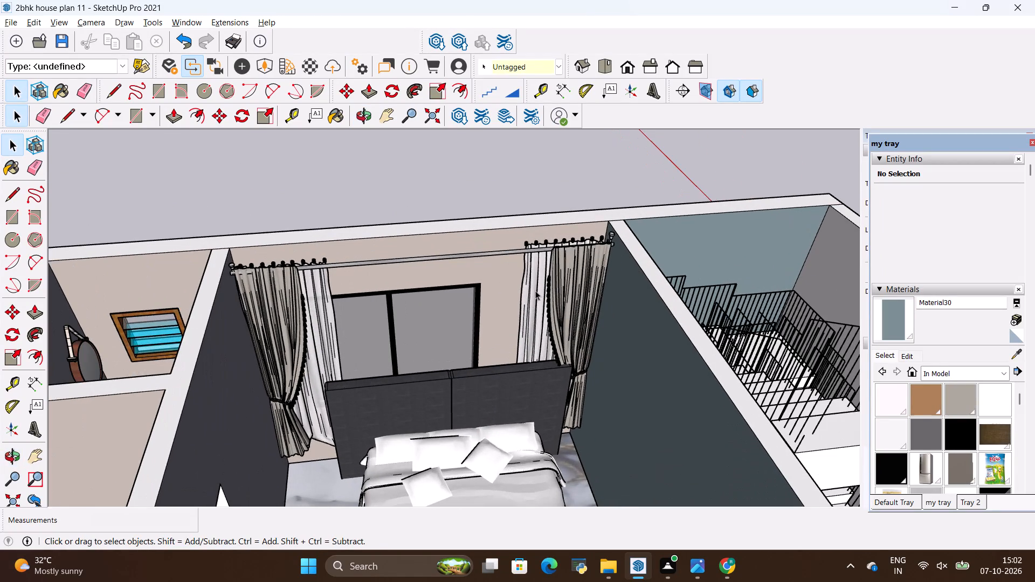
left_click(535, 290)
double_click(535, 290)
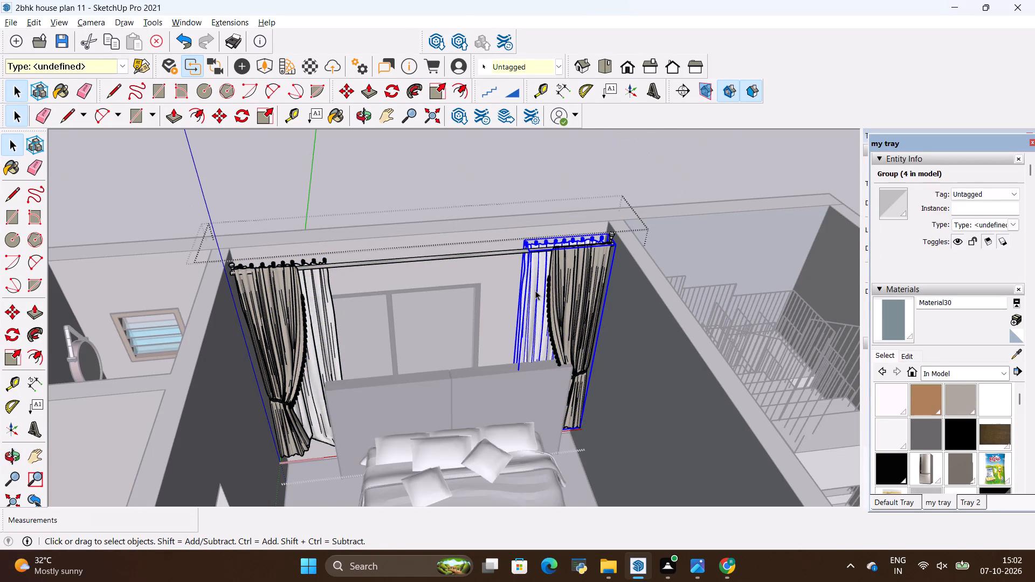
key("s")
scroll(508, 301, "up", 1)
scroll(506, 352, "up", 2)
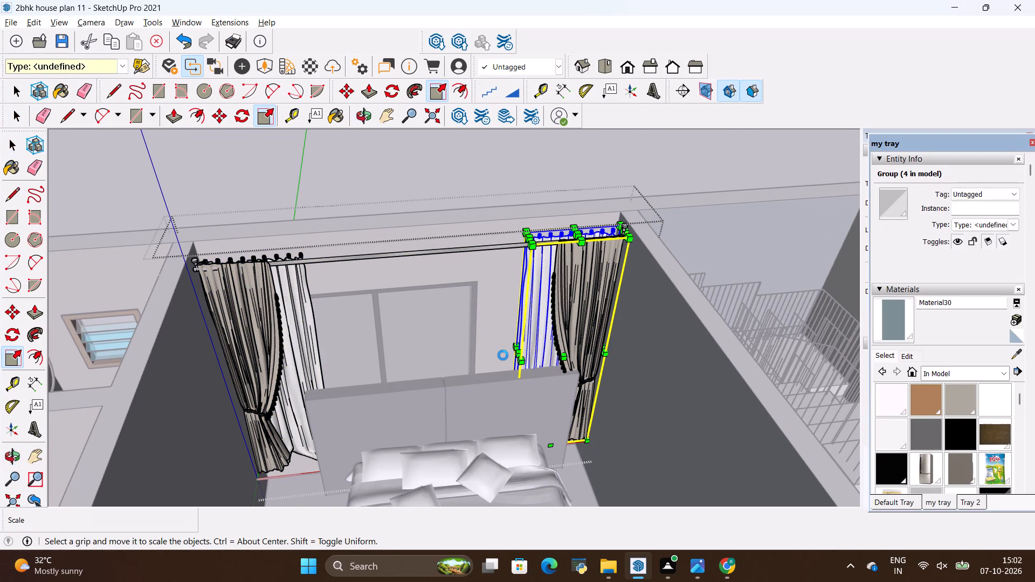
scroll(503, 355, "up", 1)
scroll(467, 356, "down", 3)
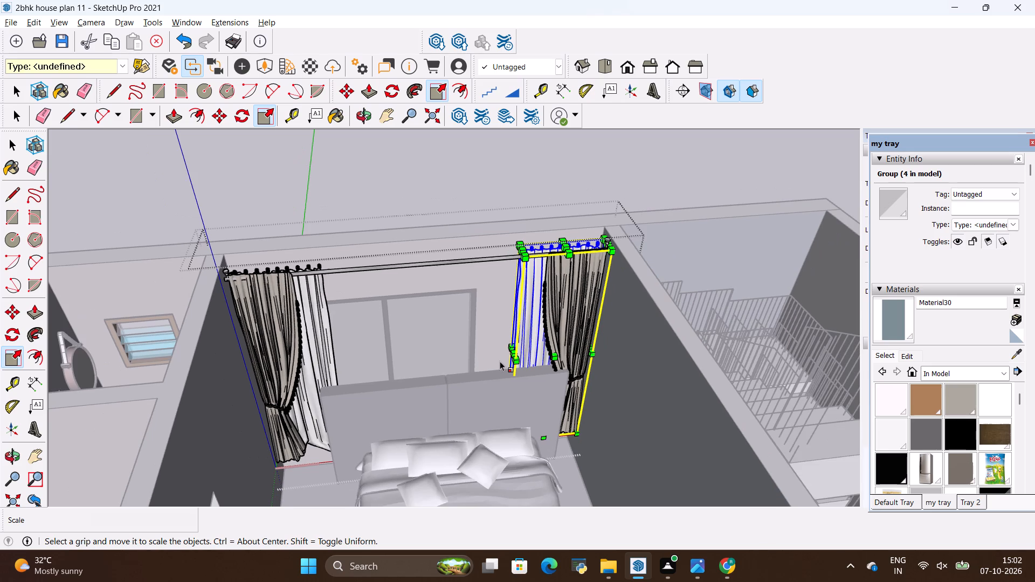
middle_click_drag(469, 379, 590, 397)
scroll(590, 396, "down", 1)
scroll(541, 365, "up", 2)
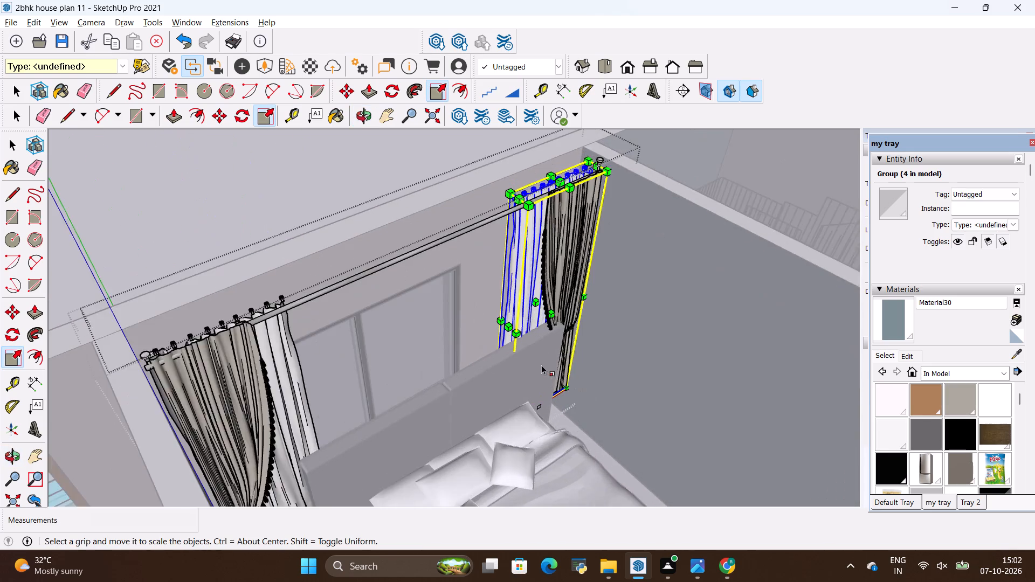
scroll(541, 365, "up", 3)
left_click(507, 321)
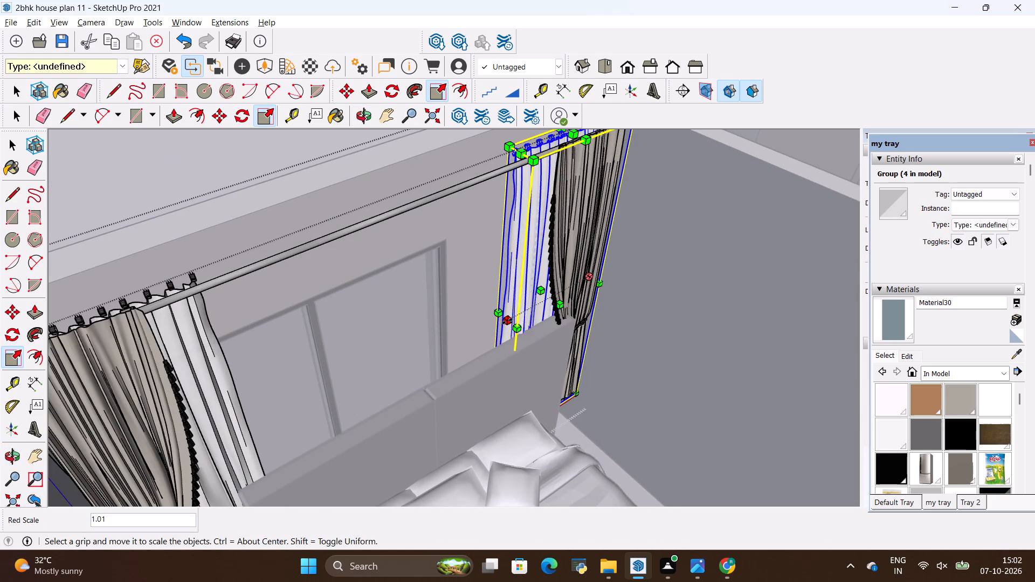
left_click(450, 347)
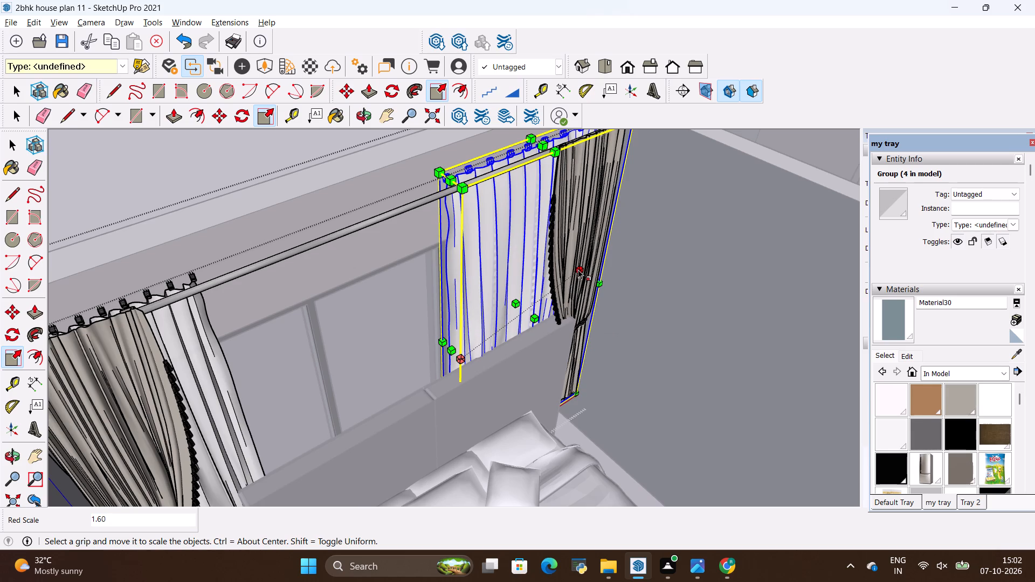
key("space")
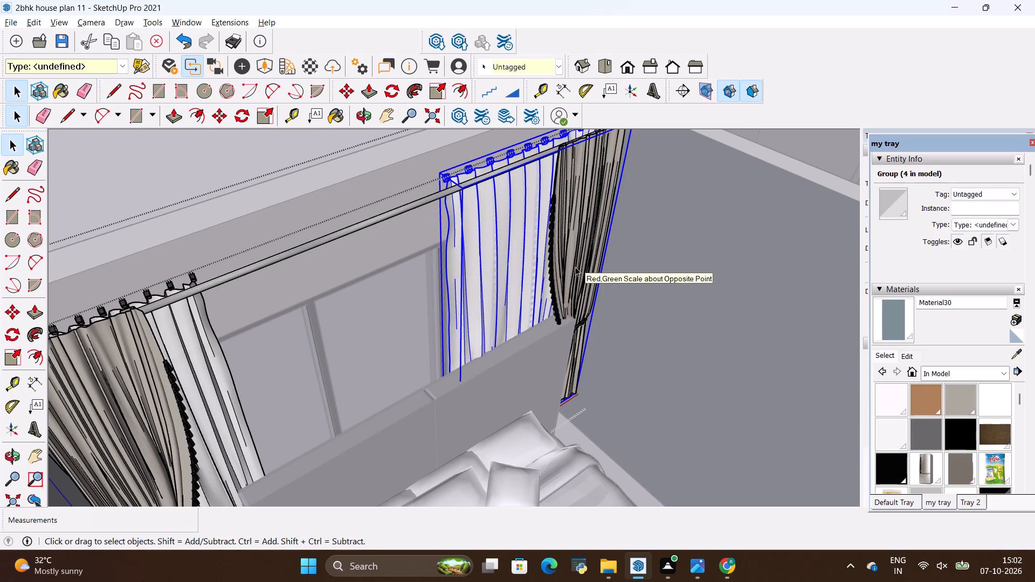
Widen the staircase-side tied drape toward the window to cover most of the sheer curtain, and leave the curtain component.
double_click(575, 267)
left_click(575, 267)
double_click(575, 267)
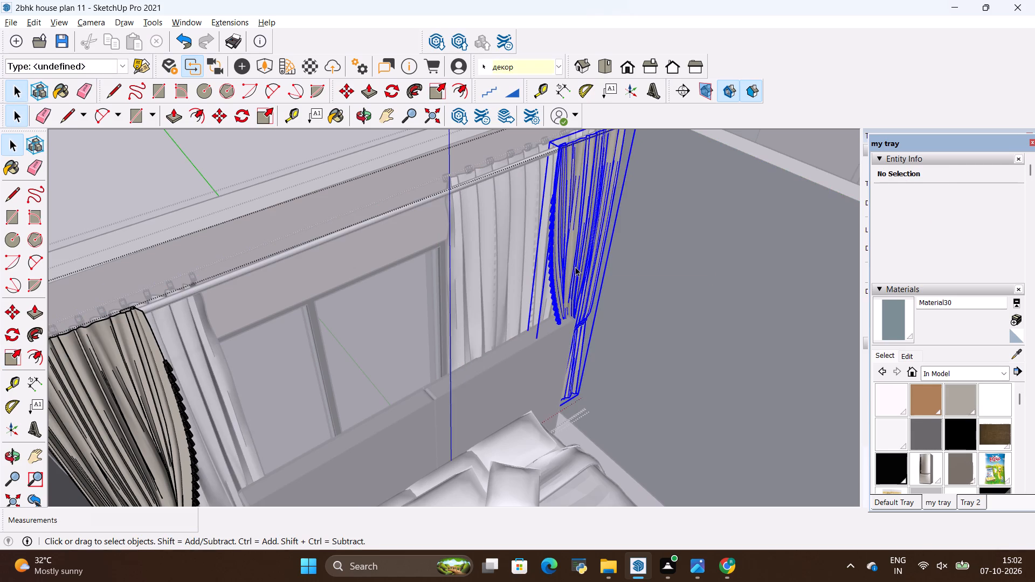
key("s")
scroll(530, 318, "up", 2)
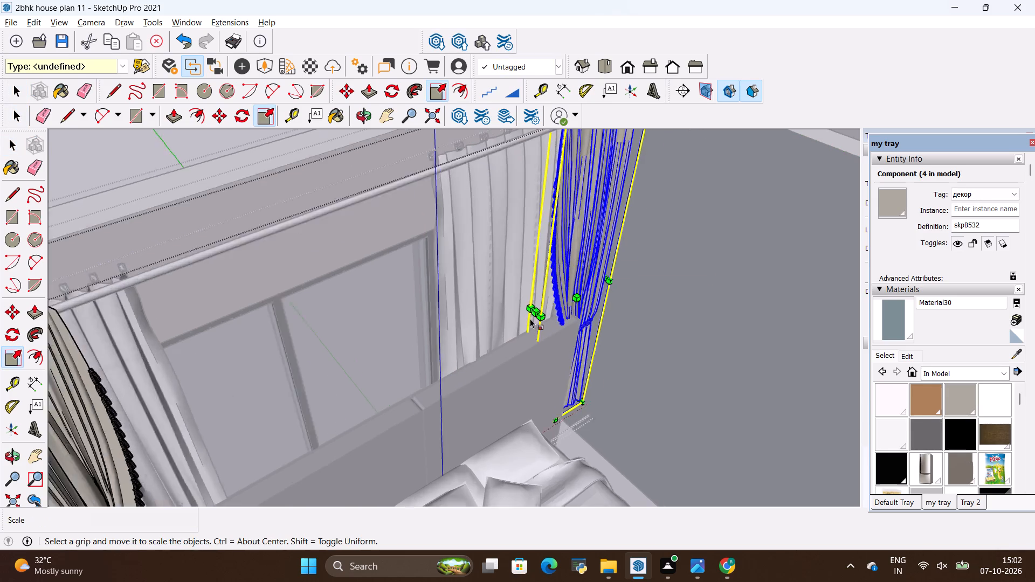
scroll(530, 318, "up", 3)
left_click(539, 306)
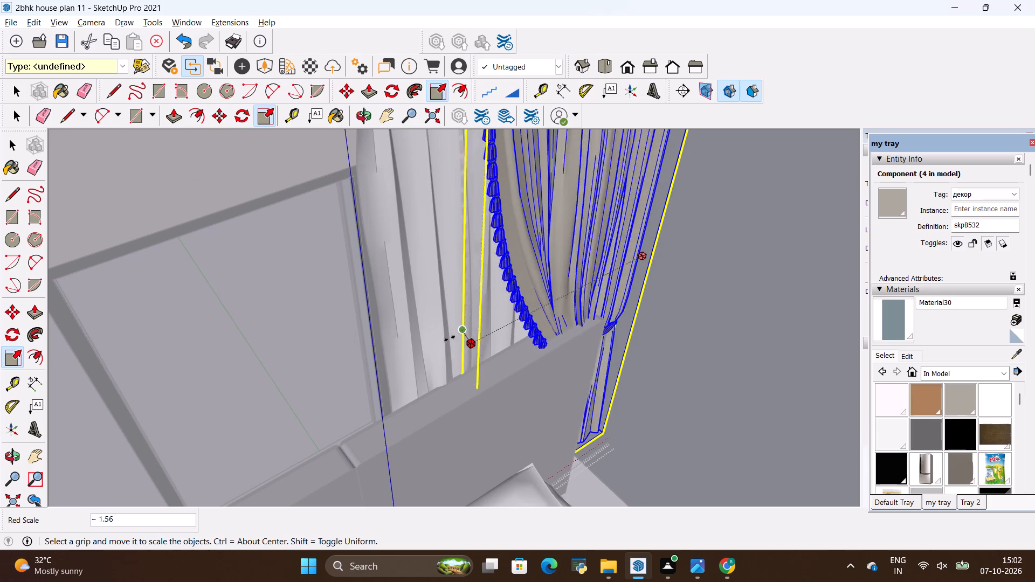
left_click(385, 359)
scroll(449, 390, "down", 3)
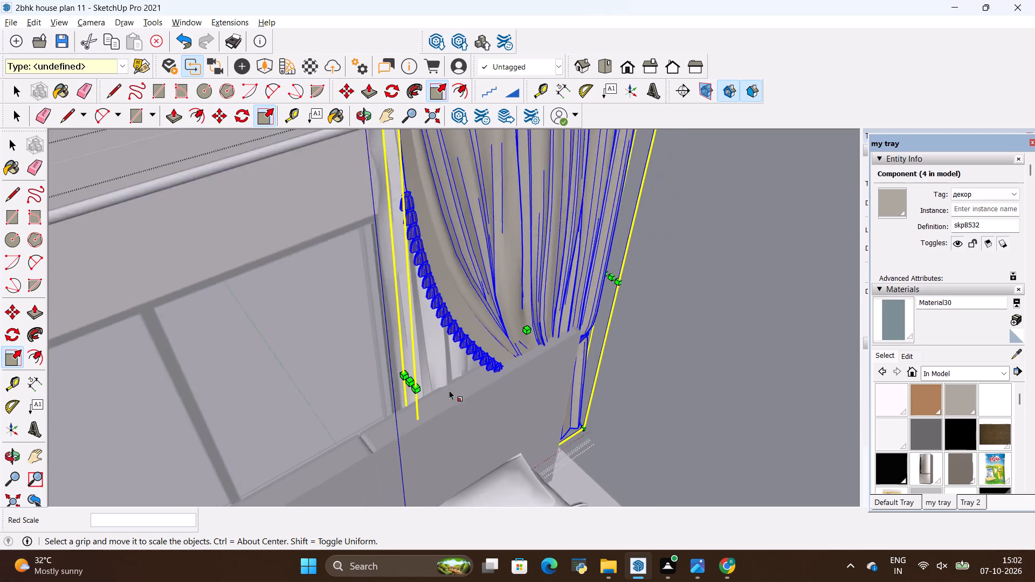
scroll(449, 390, "down", 19)
key("space")
left_click(748, 237)
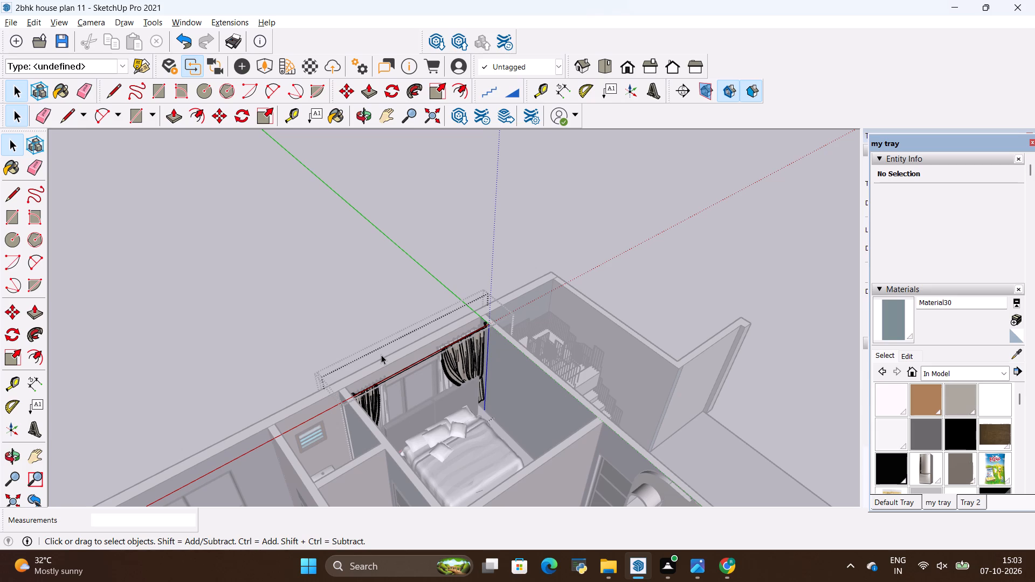
key("space")
left_click(272, 308)
scroll(444, 397, "up", 9)
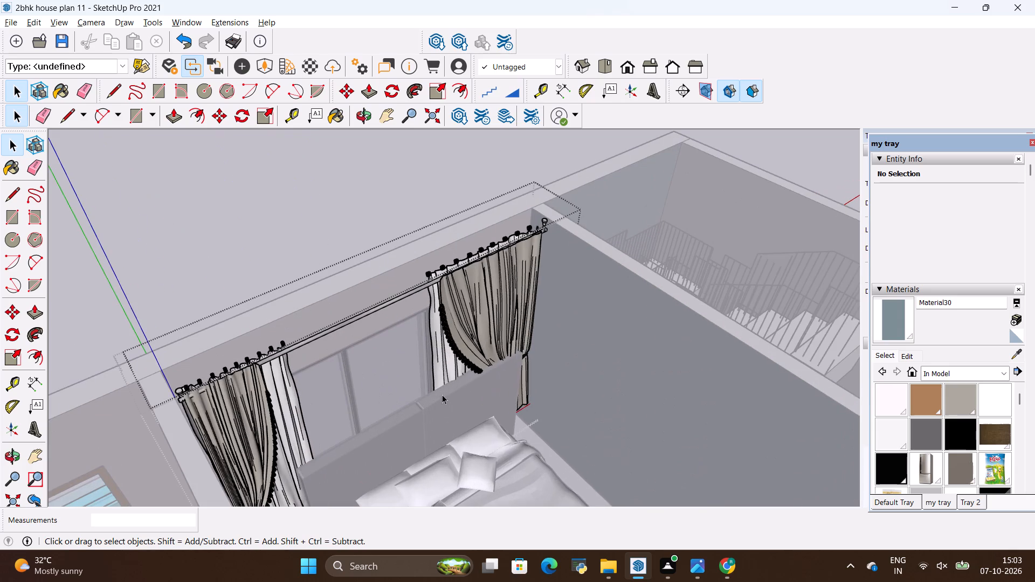
scroll(426, 266, "down", 5)
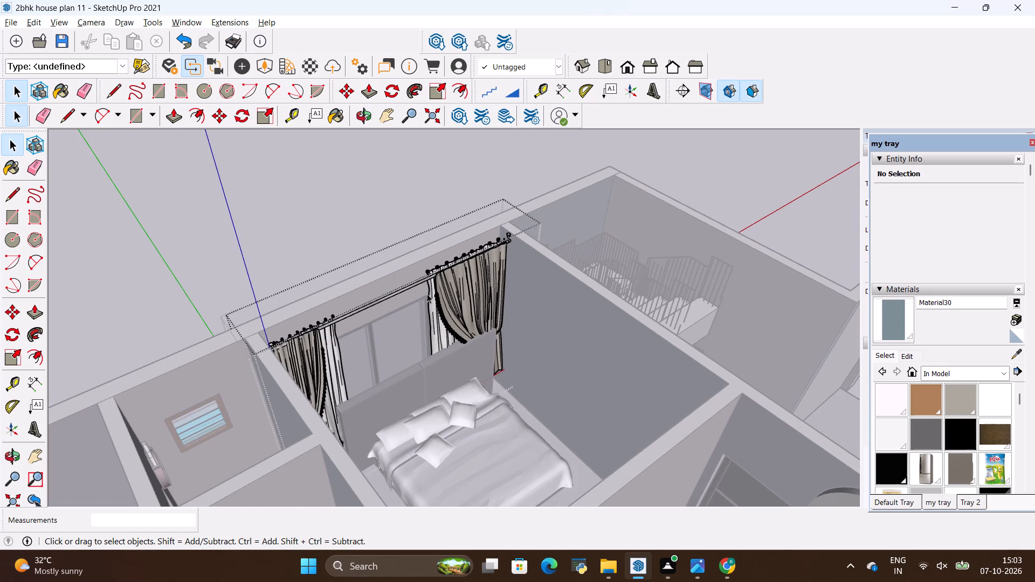
left_click(286, 240)
key("space")
left_click(329, 204)
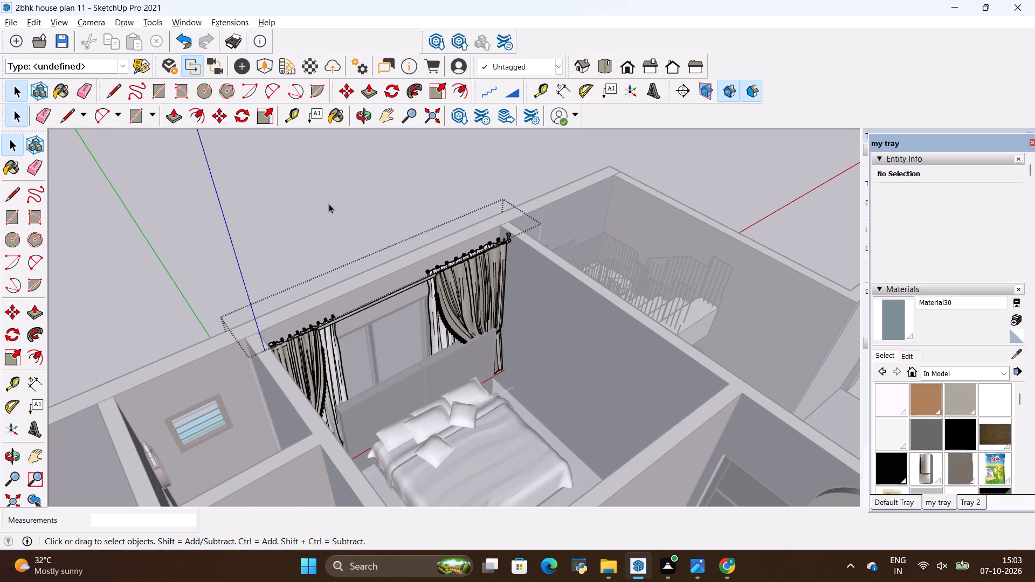
Examine the second bedroom's curtains and bed placement from above within the whole house.
scroll(368, 220, "down", 5)
middle_click_drag(443, 310, 344, 383)
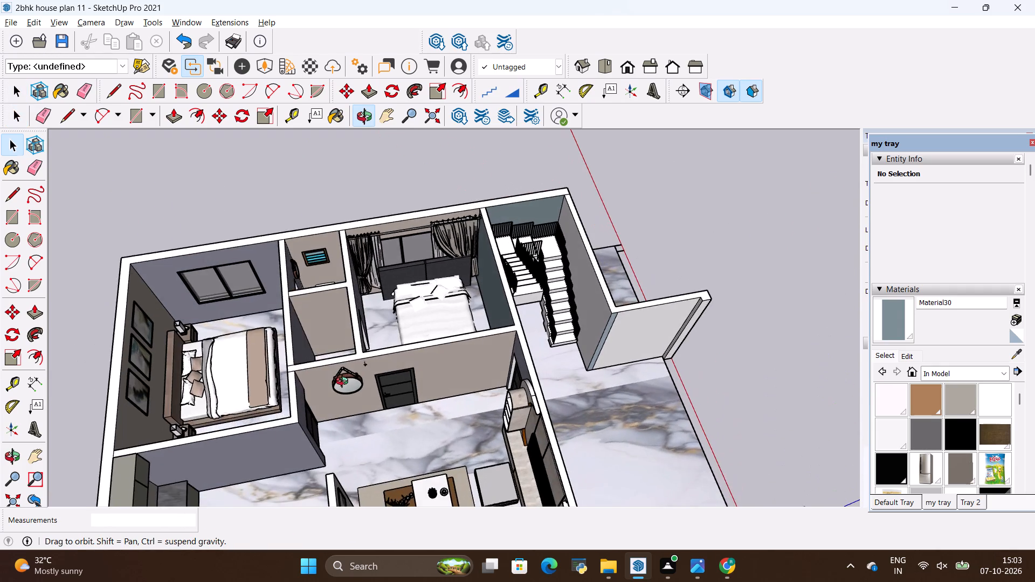
middle_click_drag(344, 383, 425, 347)
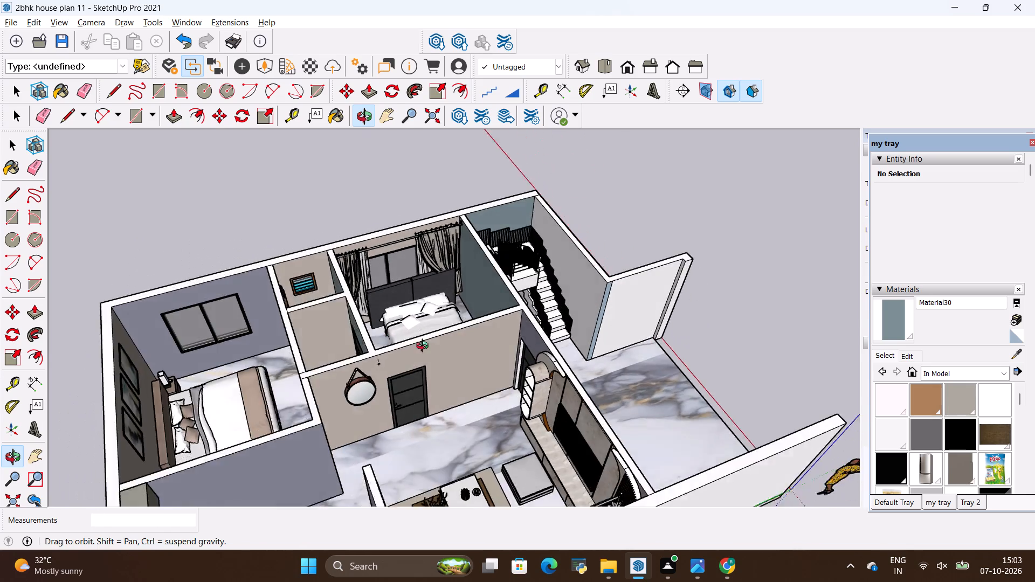
middle_click_drag(425, 347, 451, 349)
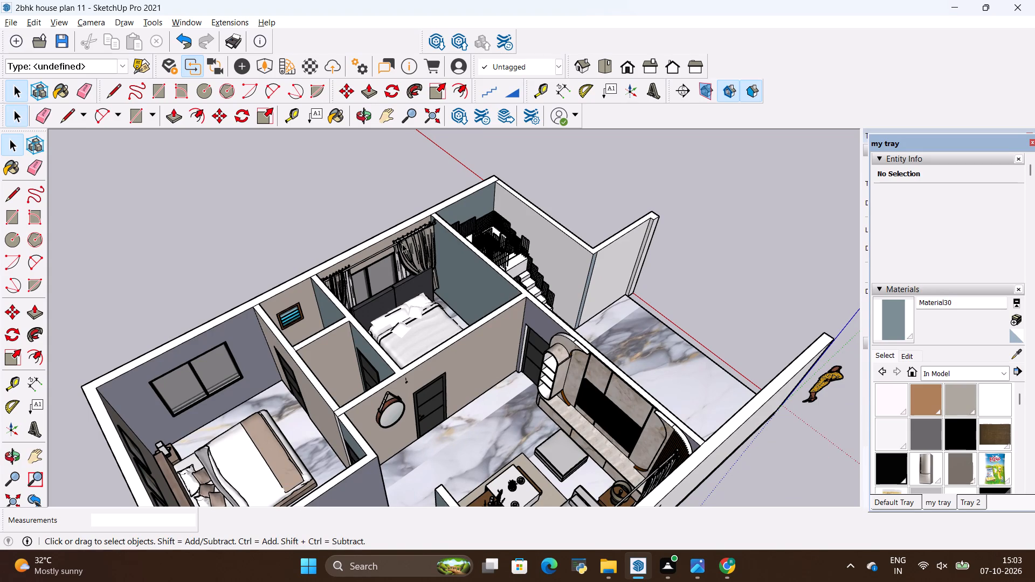
key("space")
left_click(365, 184)
scroll(390, 210, "up", 3)
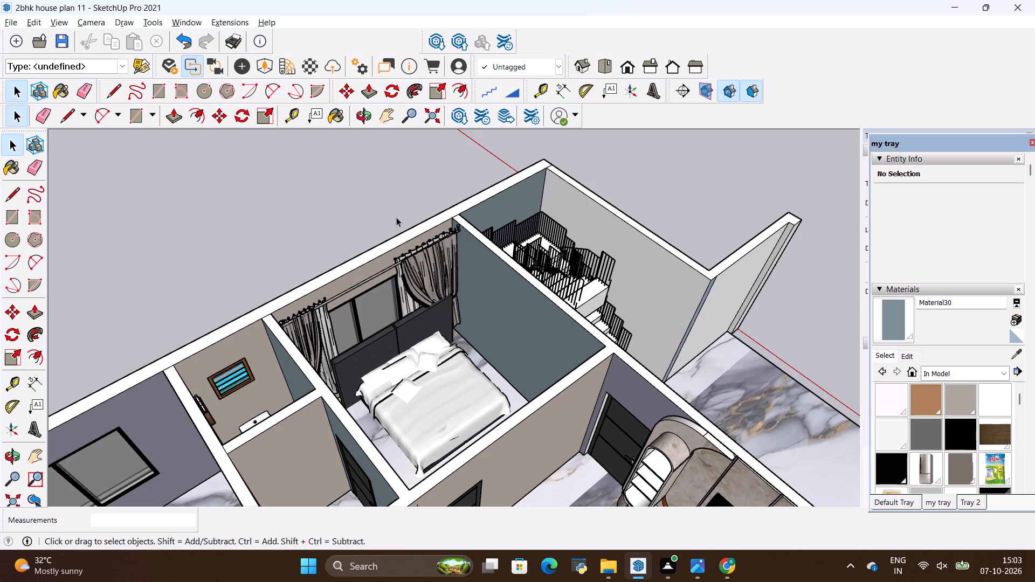
scroll(417, 244, "up", 2)
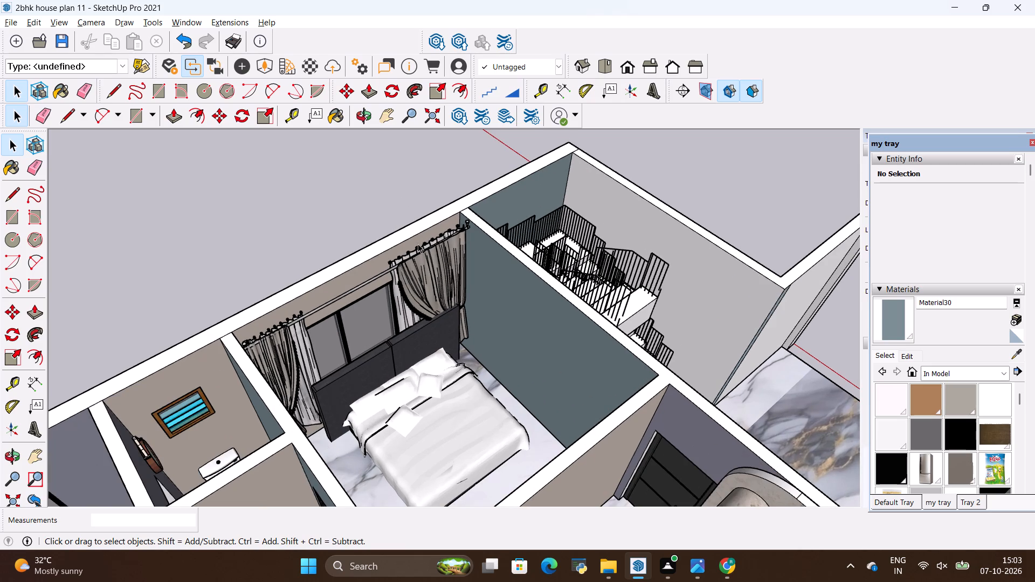
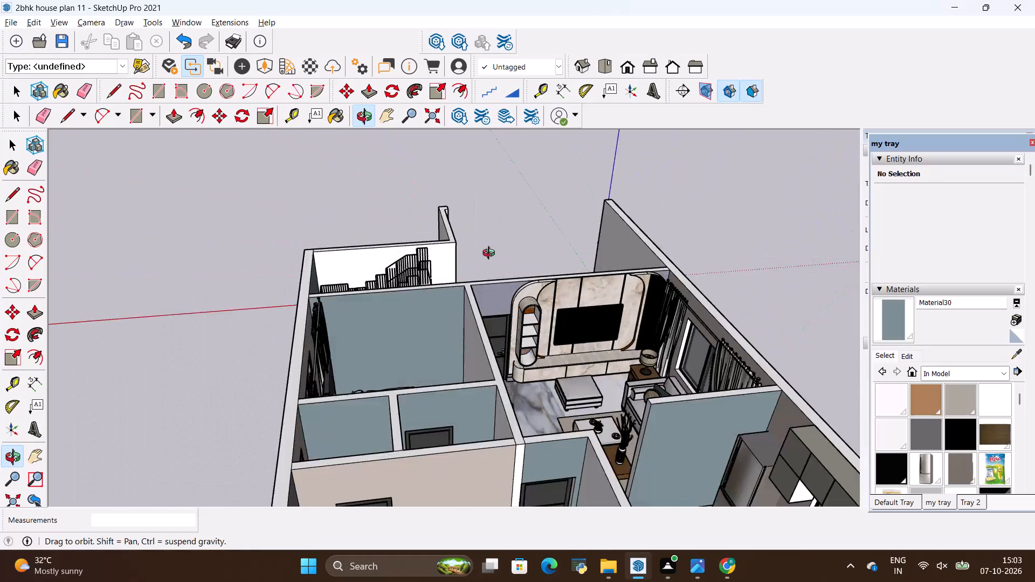
Examine the whole furnished house from its outer sides and from above.
scroll(388, 272, "down", 1)
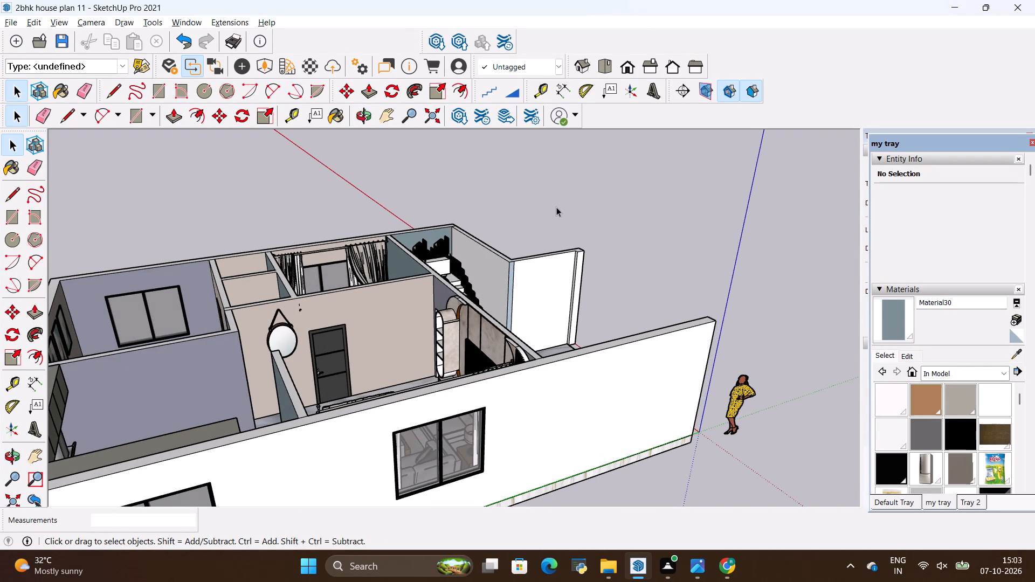
middle_click_drag(565, 207, 254, 239)
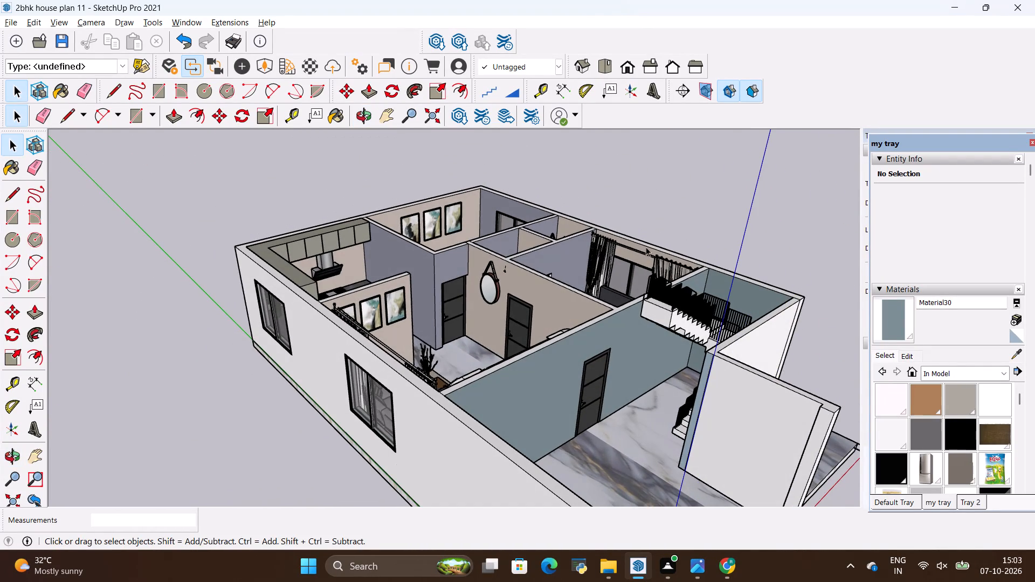
middle_click_drag(646, 247, 321, 294)
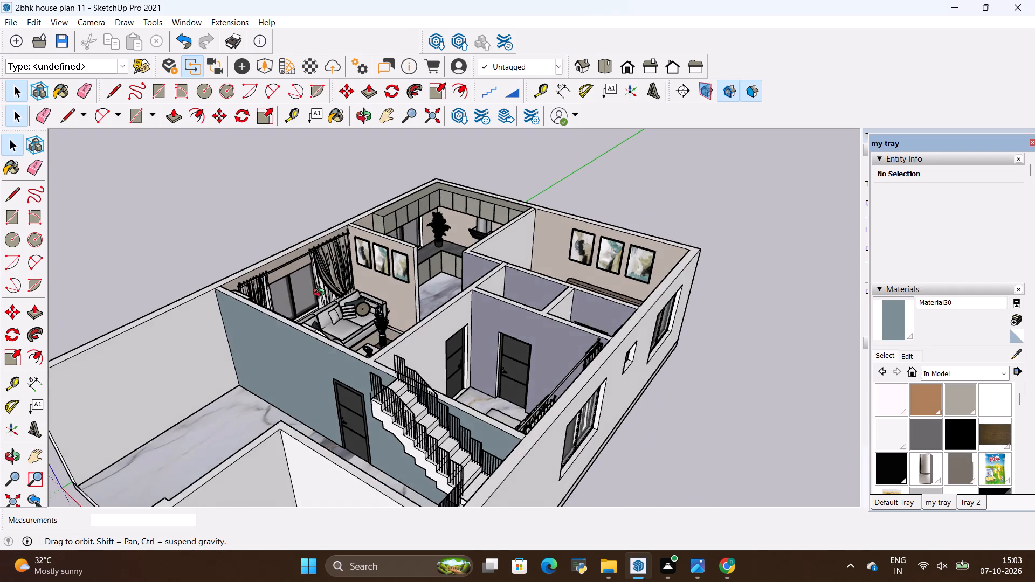
middle_click_drag(321, 294, 552, 359)
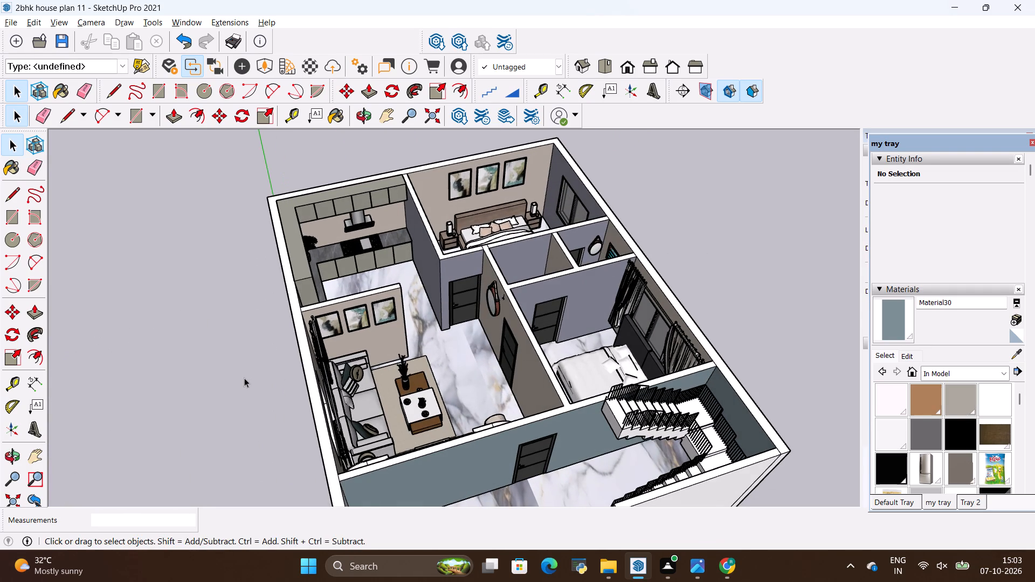
middle_click_drag(250, 383, 670, 308)
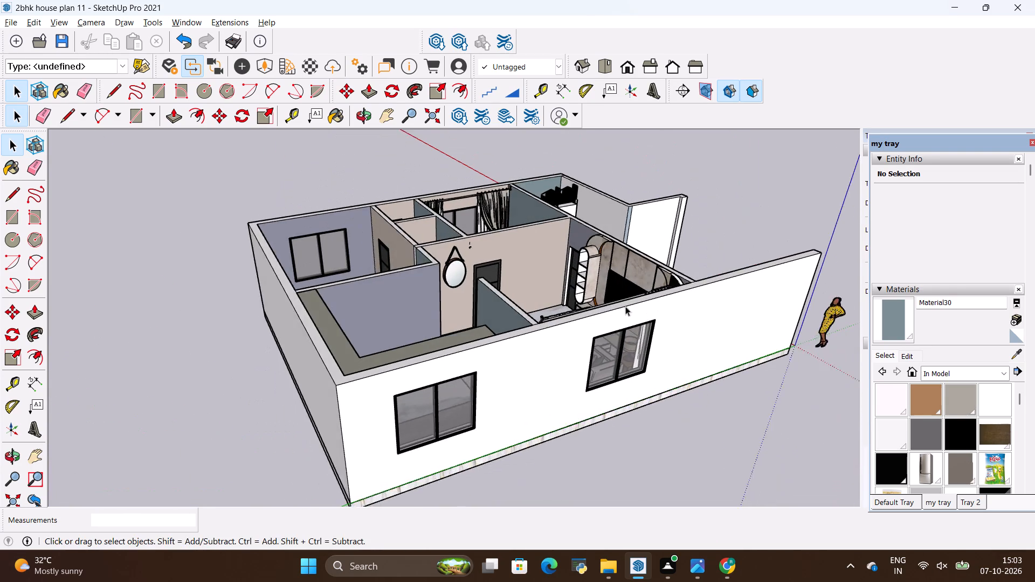
scroll(622, 306, "up", 1)
middle_click_drag(386, 275, 677, 354)
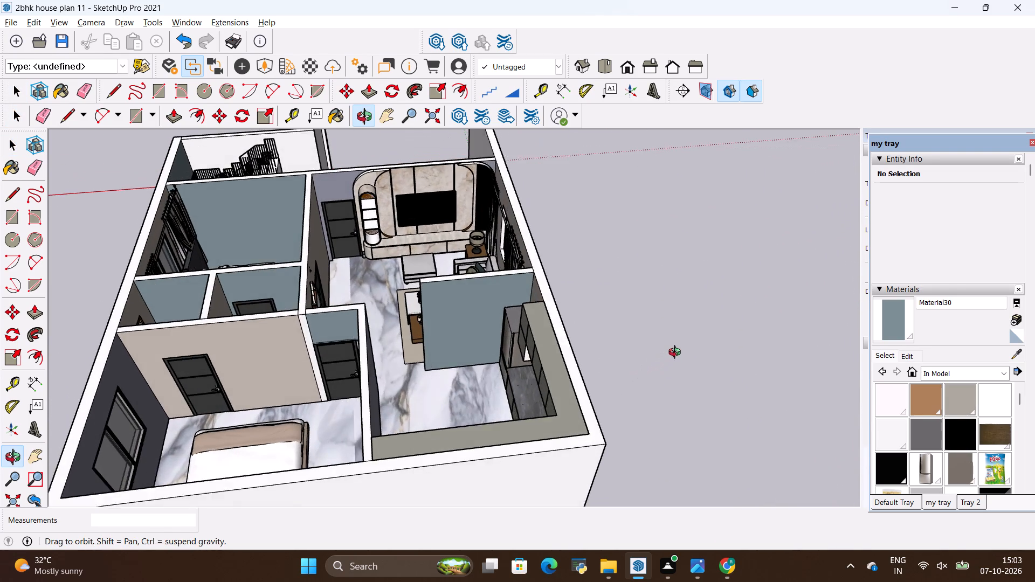
middle_click_drag(677, 354, 683, 445)
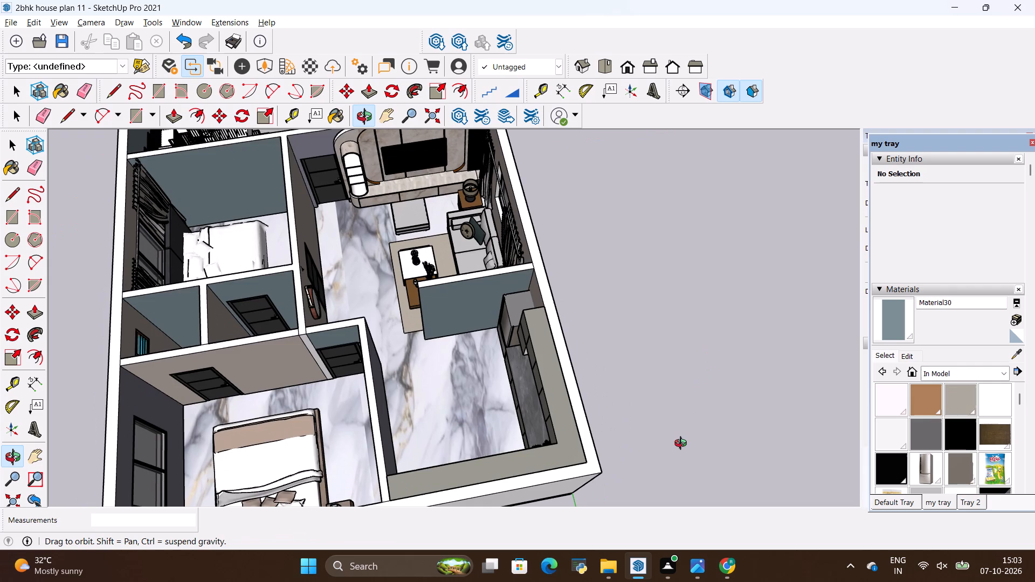
middle_click_drag(683, 445, 569, 310)
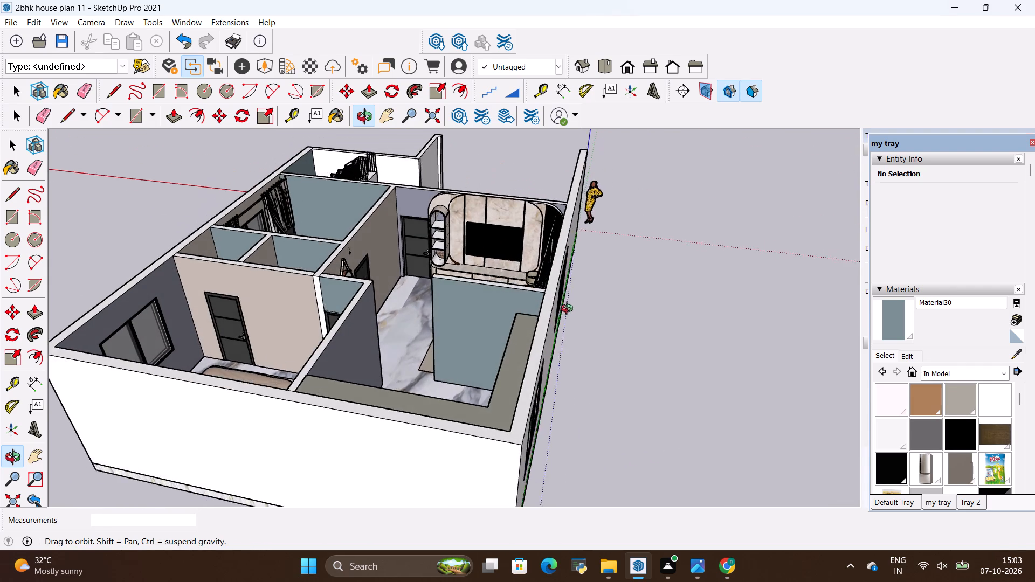
Examine the second bedroom, staircase and living room TV wall from above, looking from the kitchen end of the house.
middle_click_drag(569, 310, 579, 297)
scroll(410, 162, "up", 4)
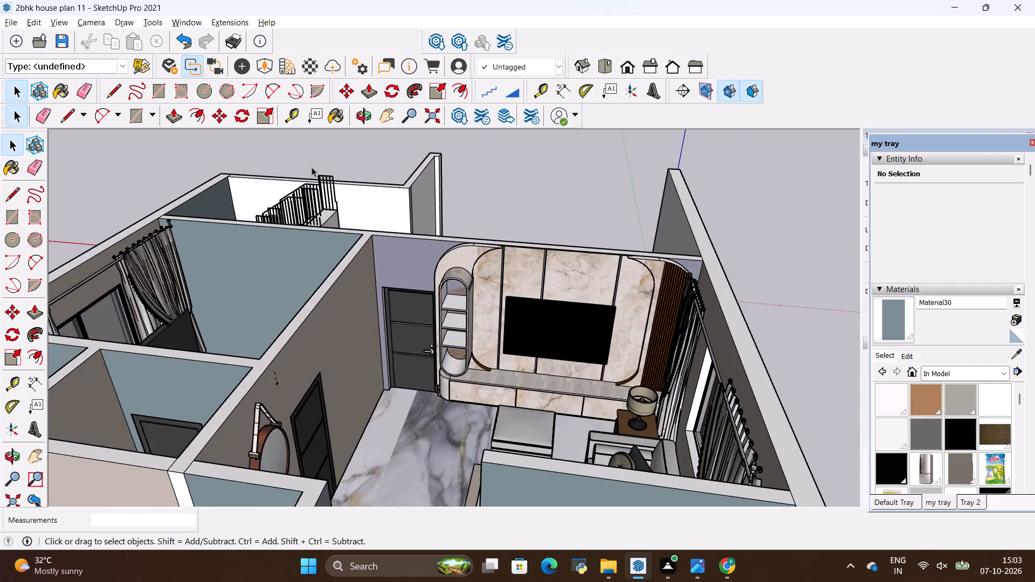
scroll(312, 167, "up", 2)
scroll(312, 167, "down", 4)
middle_click_drag(225, 206, 300, 279)
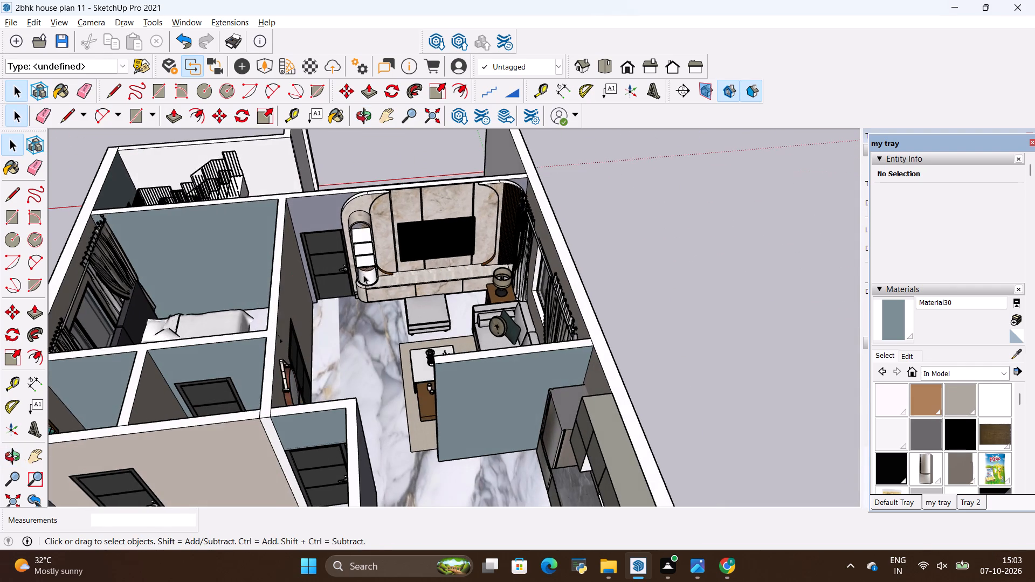
scroll(720, 280, "down", 4)
middle_click_drag(778, 262, 747, 327)
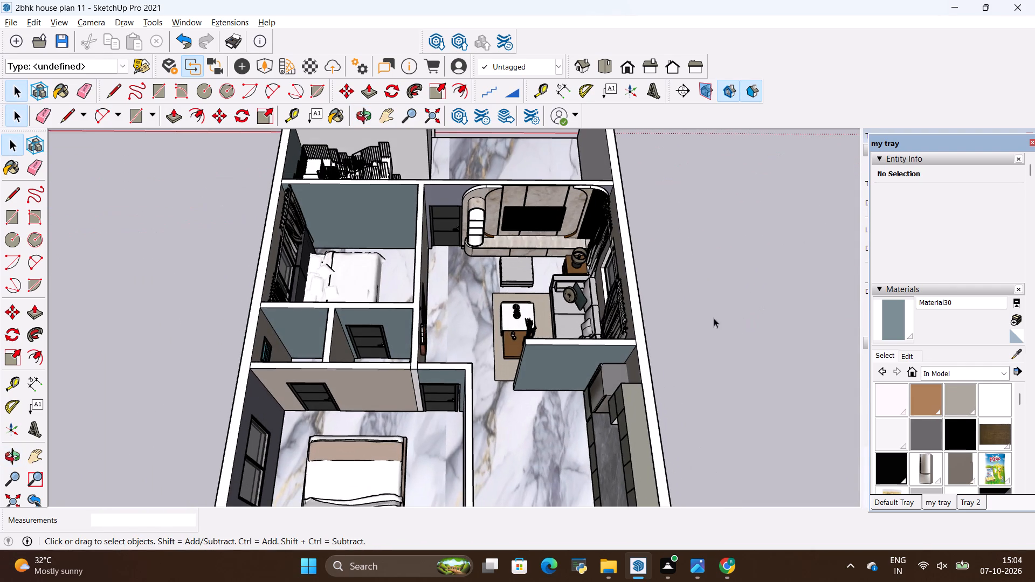
scroll(714, 318, "down", 12)
scroll(630, 265, "down", 6)
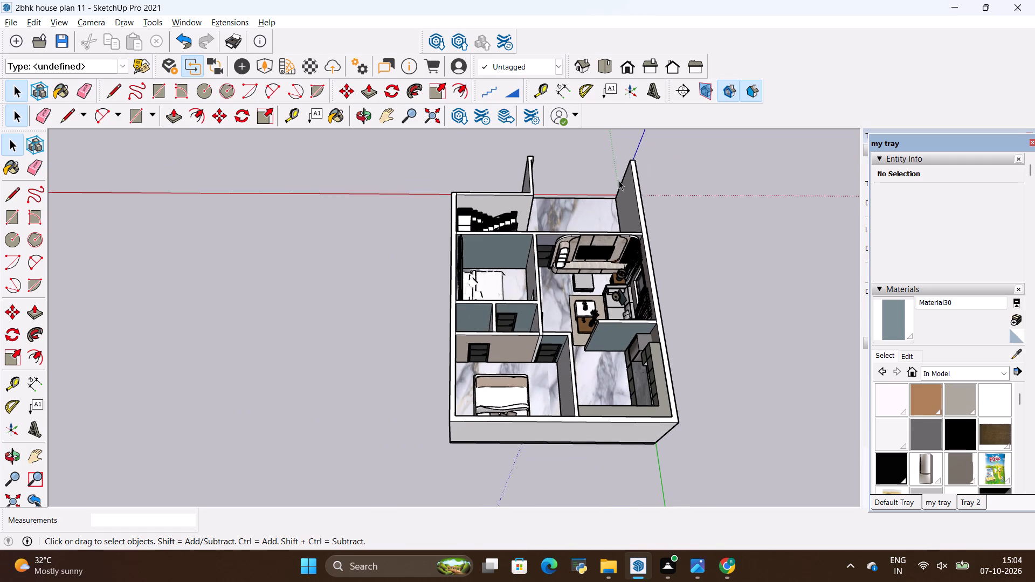
scroll(604, 136, "up", 7)
scroll(594, 191, "up", 9)
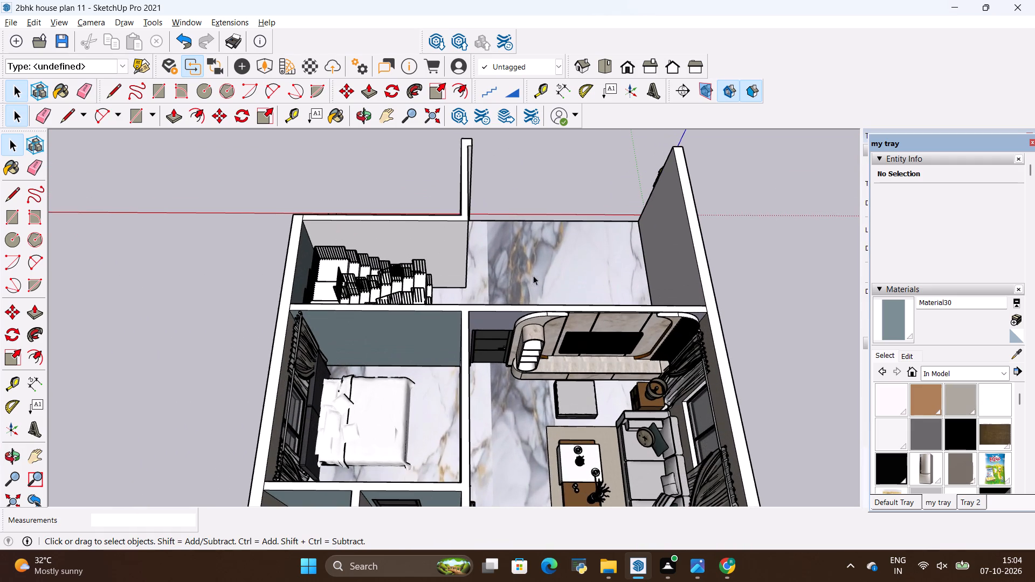
middle_click_drag(530, 282, 520, 204)
scroll(520, 206, "up", 1)
scroll(376, 301, "up", 4)
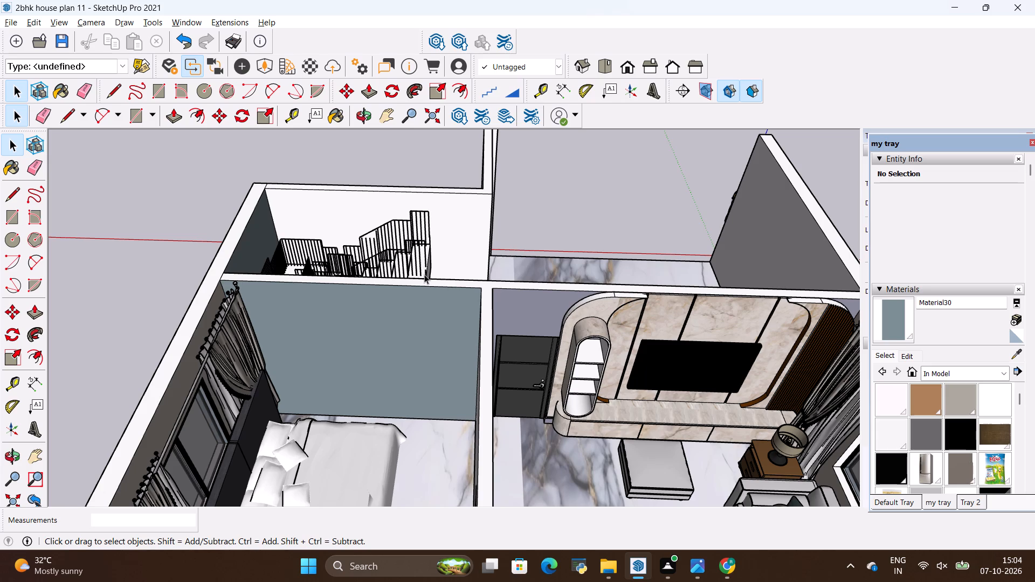
scroll(316, 352, "down", 5)
scroll(120, 363, "down", 2)
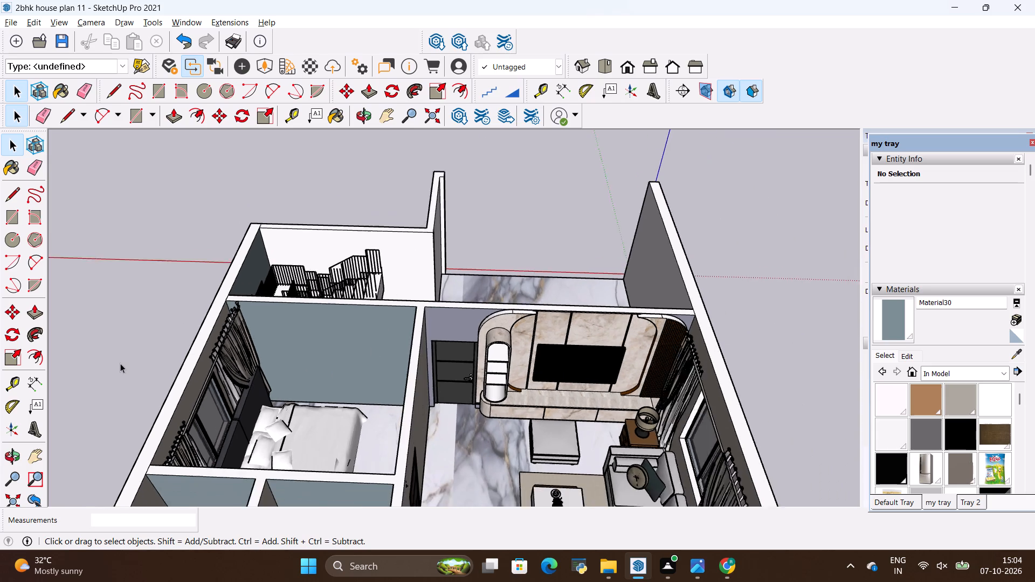
scroll(120, 363, "down", 2)
key("space")
left_click(161, 219)
scroll(482, 273, "down", 4)
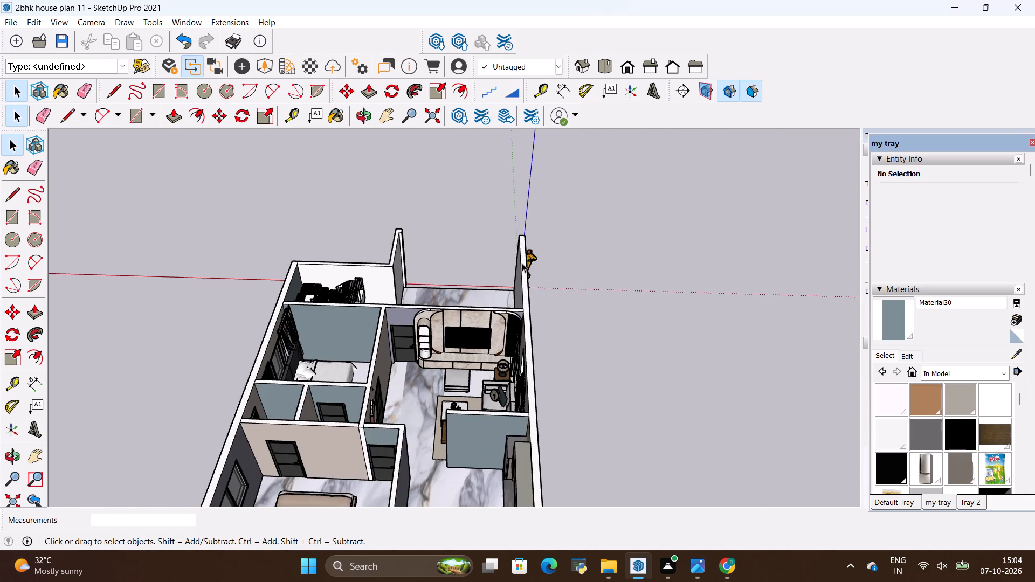
scroll(522, 263, "down", 5)
middle_click_drag(723, 316, 663, 392)
scroll(723, 316, "down", 1)
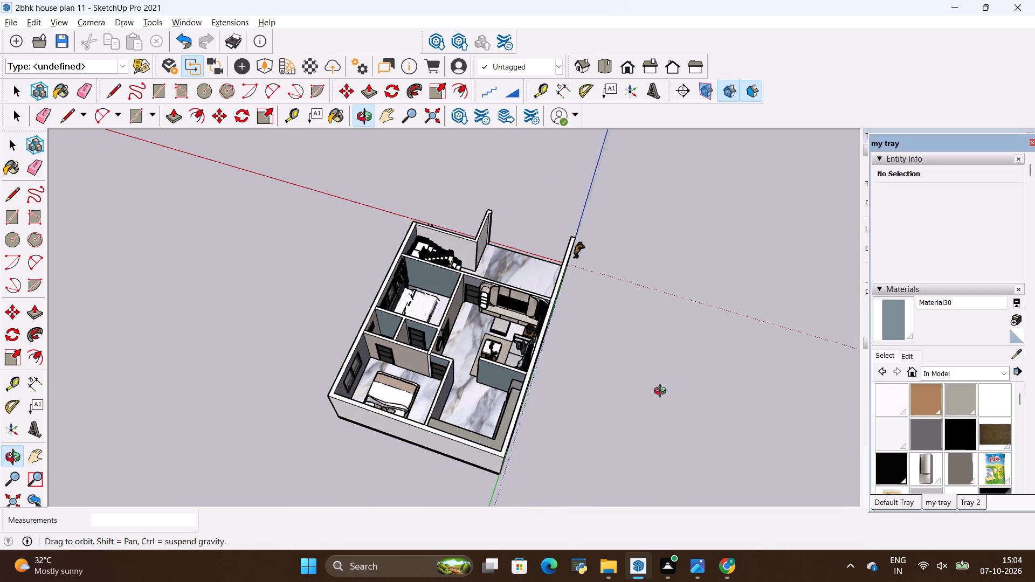
middle_click_drag(663, 392, 416, 351)
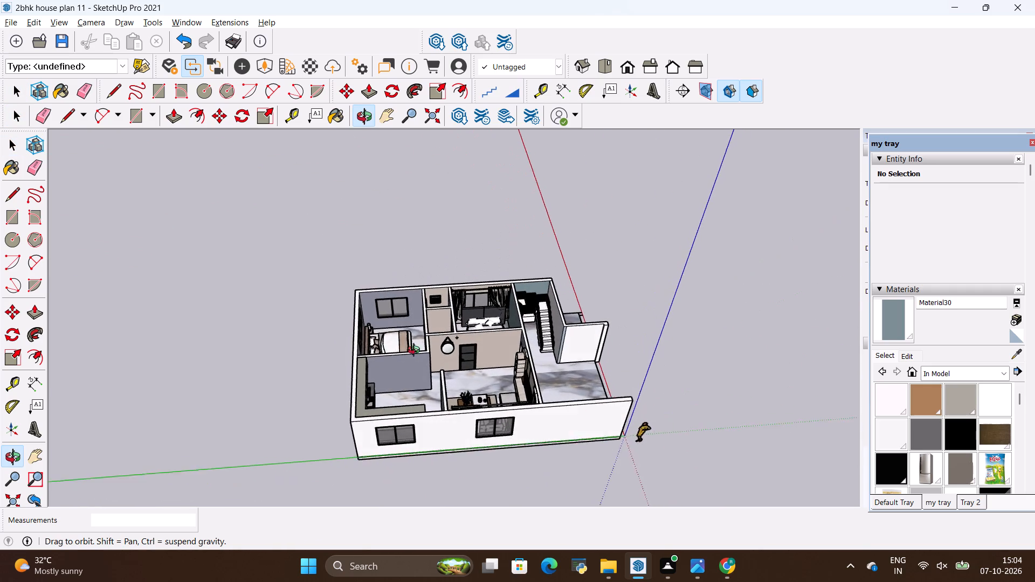
middle_click_drag(416, 351, 694, 355)
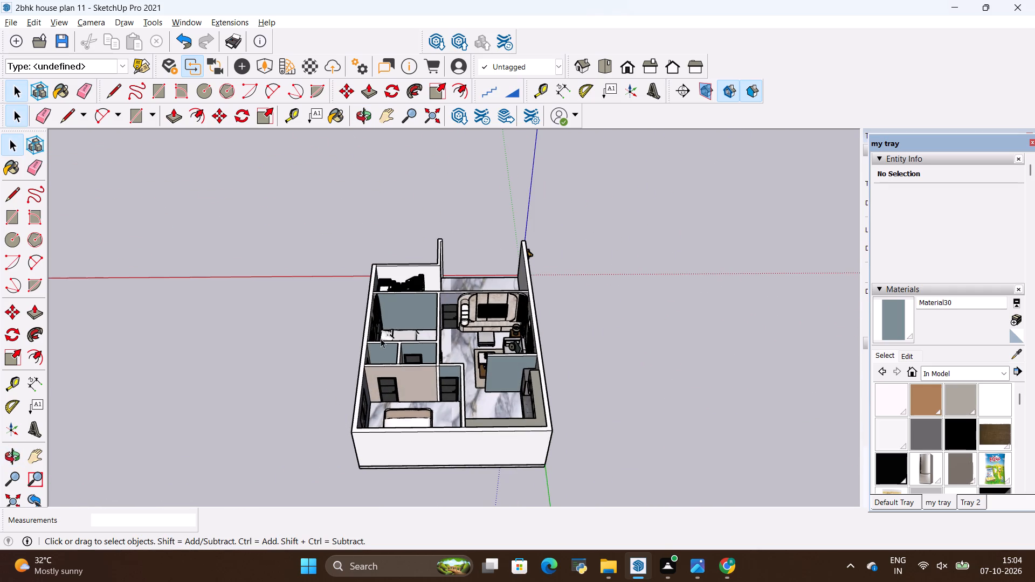
scroll(446, 337, "down", 6)
scroll(427, 331, "up", 20)
scroll(427, 331, "up", 5)
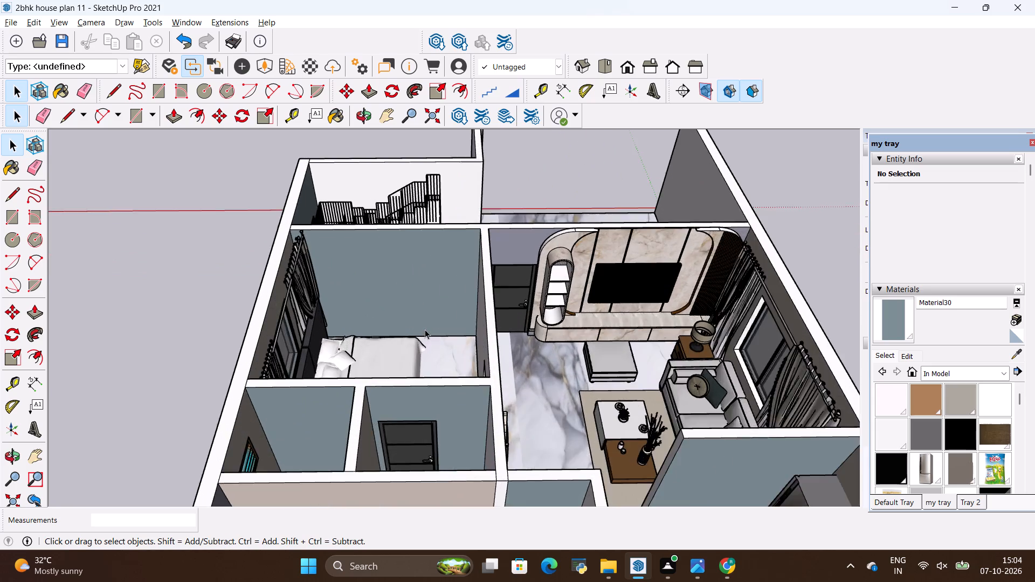
scroll(425, 329, "up", 3)
scroll(432, 324, "down", 9)
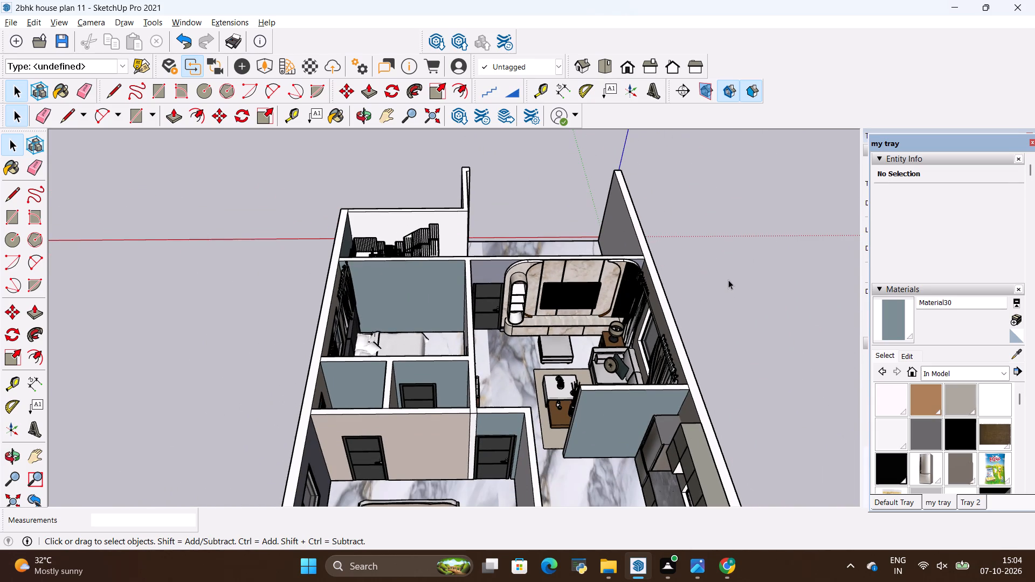
middle_click_drag(730, 264, 728, 196)
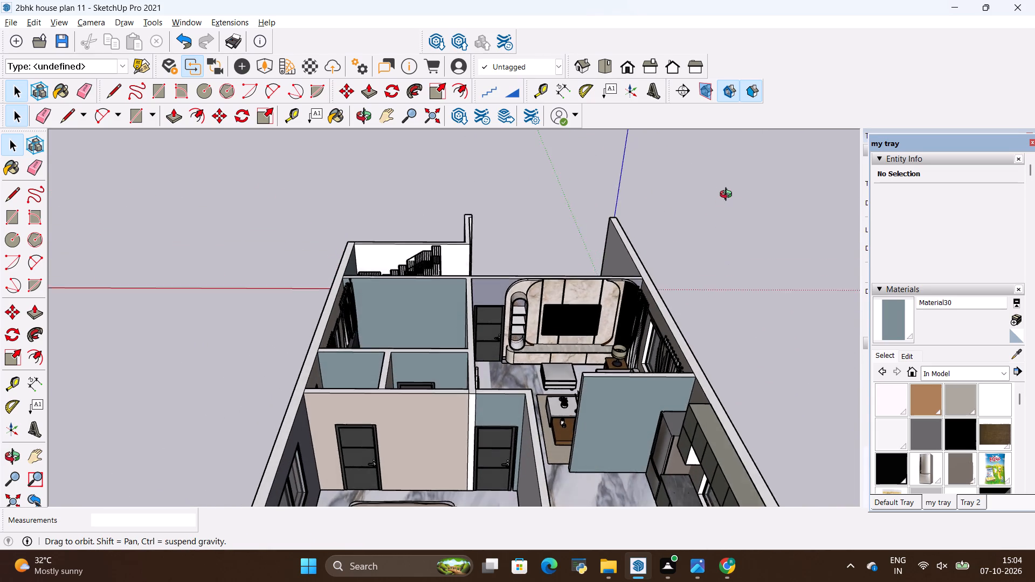
middle_click_drag(728, 196, 774, 264)
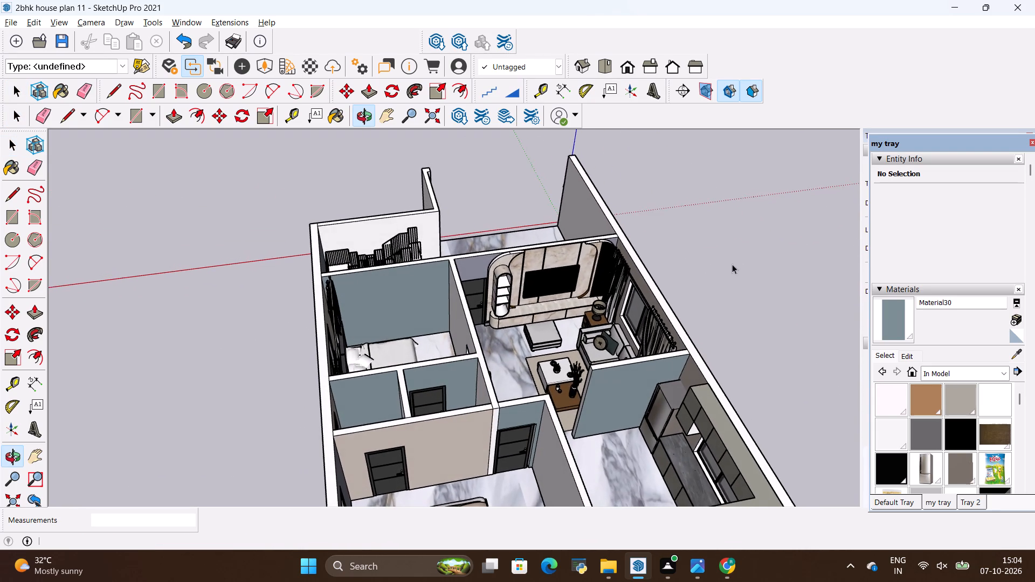
scroll(437, 292, "down", 6)
scroll(325, 311, "down", 5)
Examine the kitchen, living room and both bedrooms from the porch and staircase side of the house.
middle_click_drag(291, 319, 597, 418)
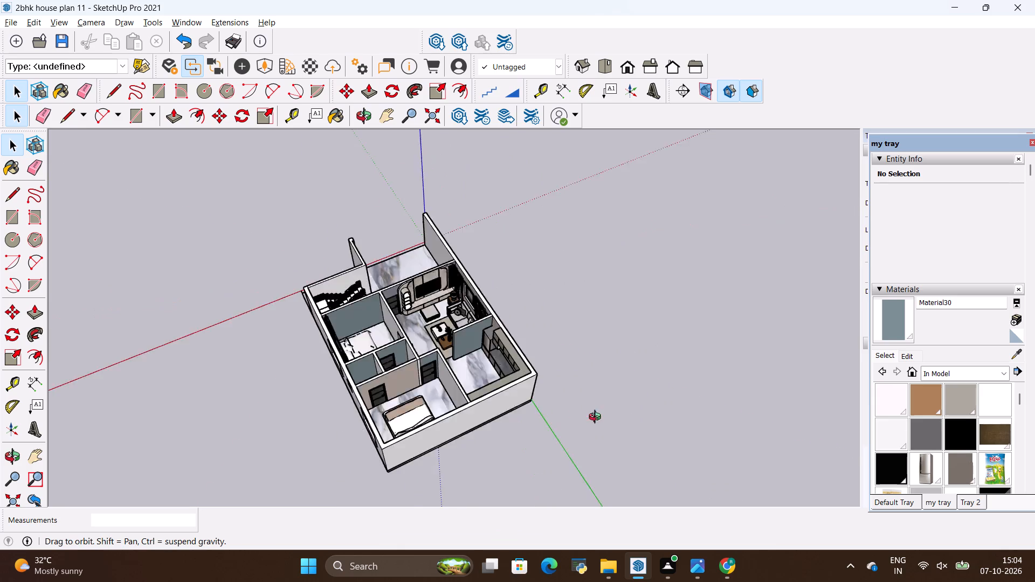
middle_click_drag(597, 418, 756, 298)
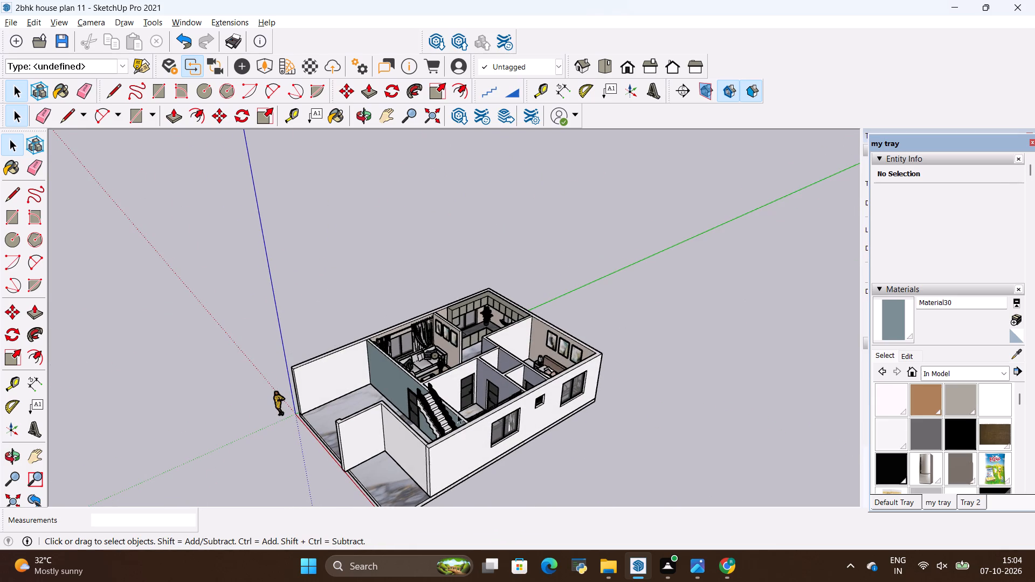
scroll(463, 354, "up", 20)
scroll(463, 354, "up", 3)
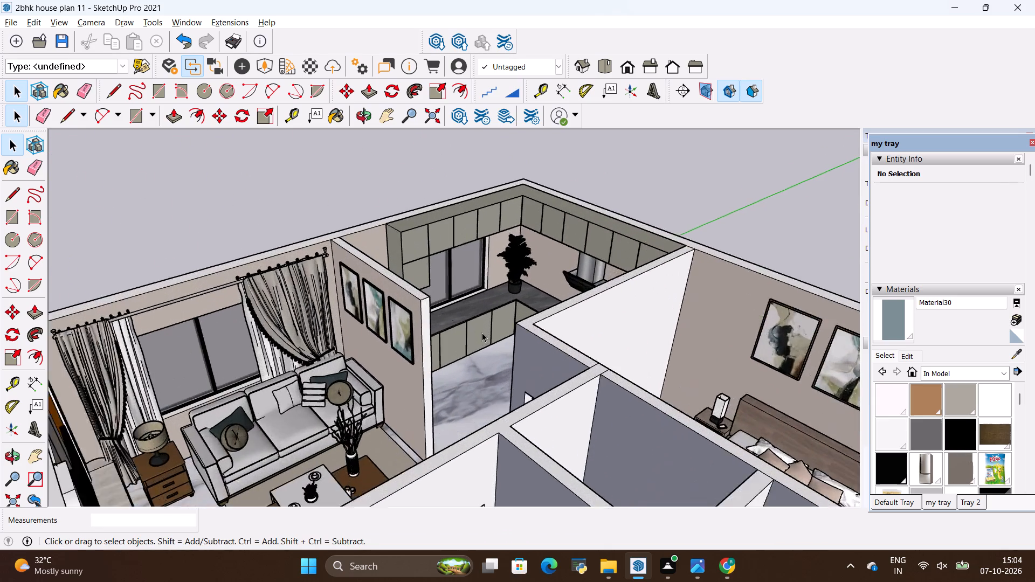
scroll(482, 332, "up", 4)
scroll(489, 344, "down", 5)
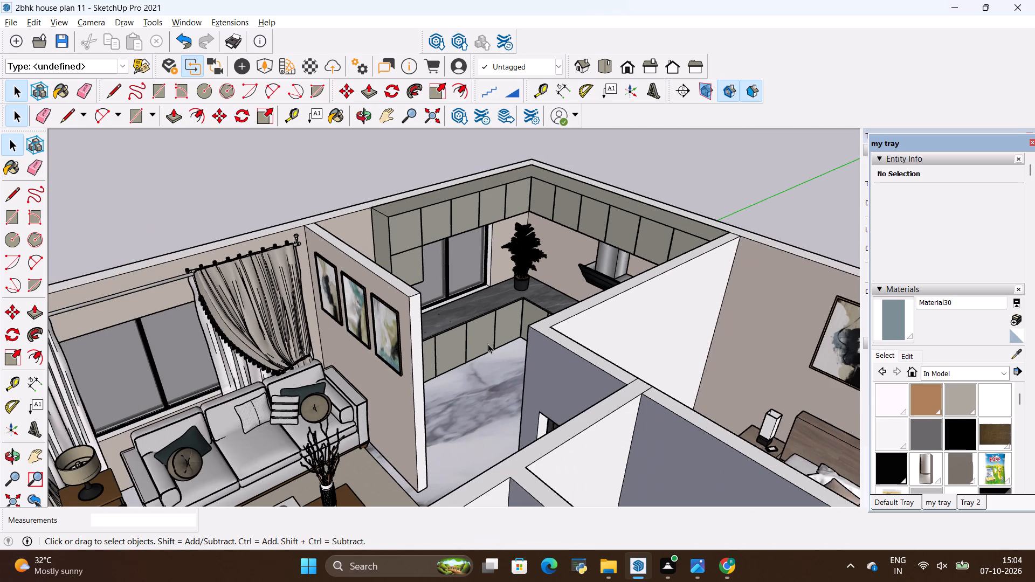
middle_click_drag(485, 341, 617, 264)
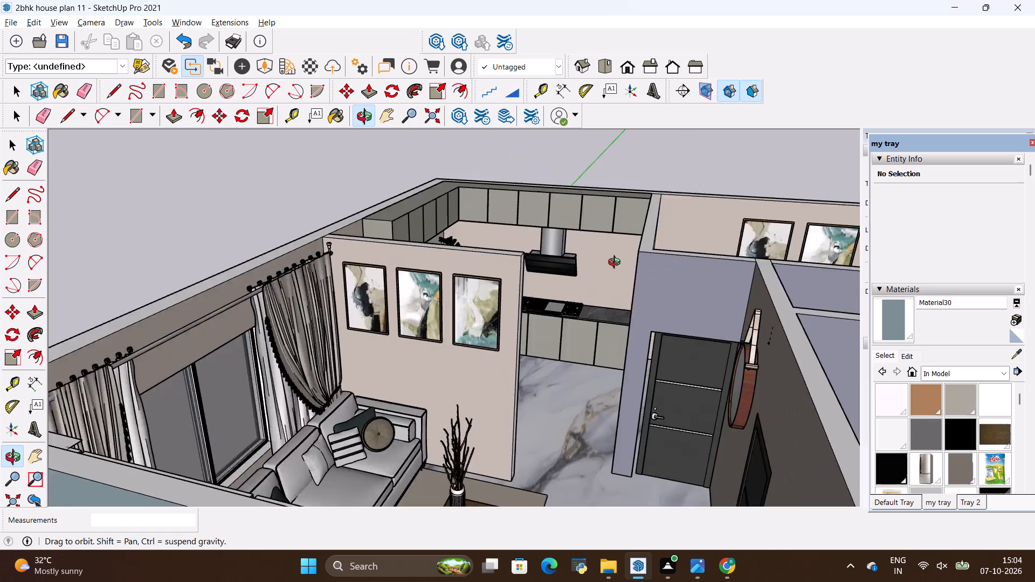
middle_click_drag(617, 264, 588, 298)
scroll(570, 278, "down", 8)
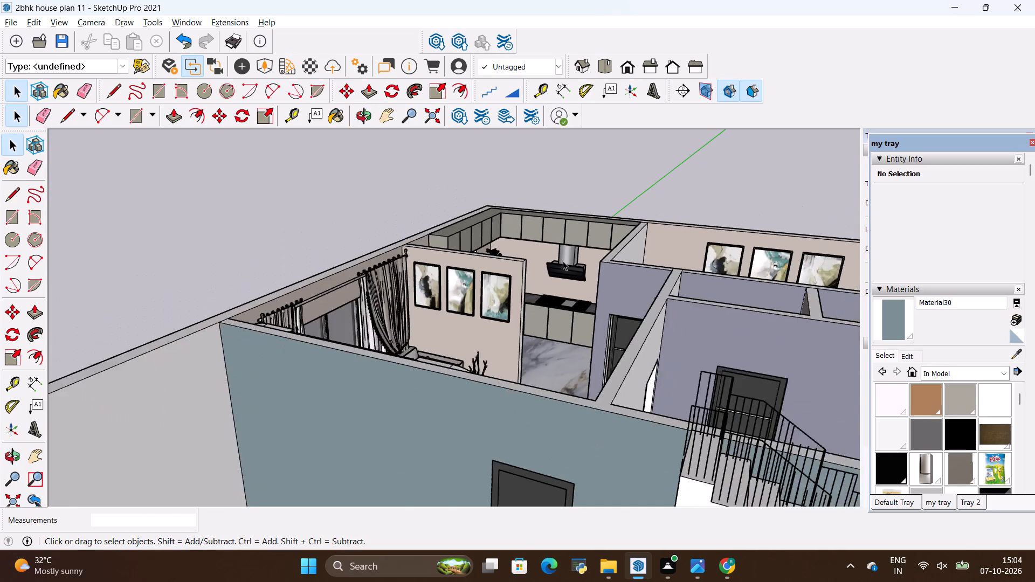
scroll(563, 261, "down", 12)
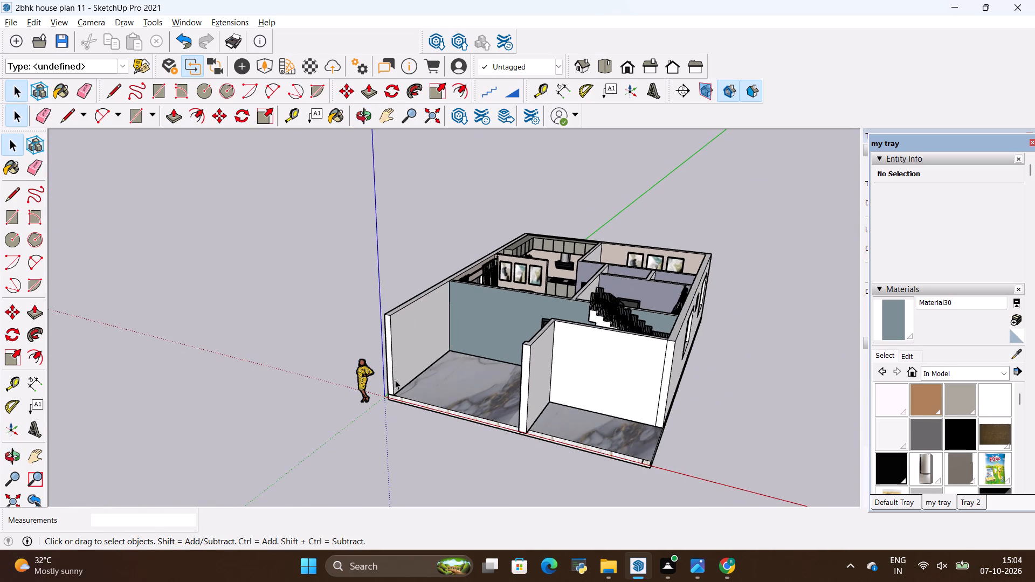
middle_click_drag(395, 380, 432, 449)
scroll(430, 404, "down", 4)
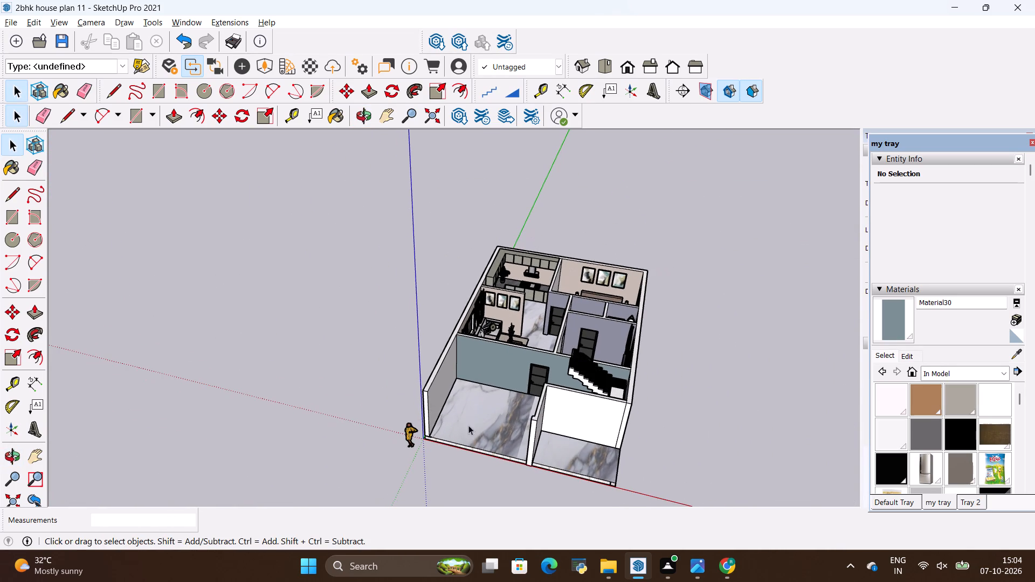
scroll(506, 466, "up", 3)
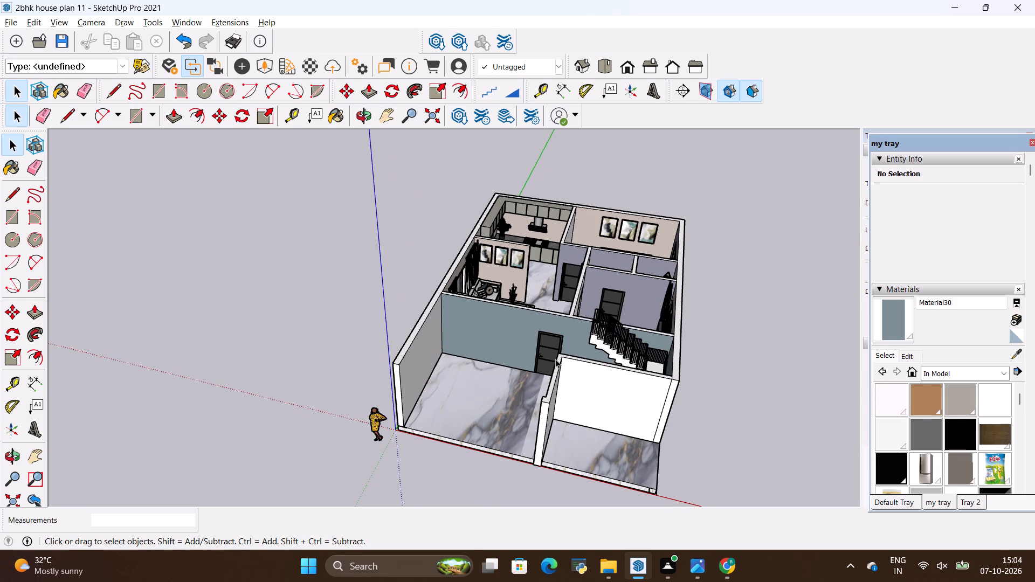
scroll(586, 220, "up", 6)
middle_click_drag(542, 268, 562, 330)
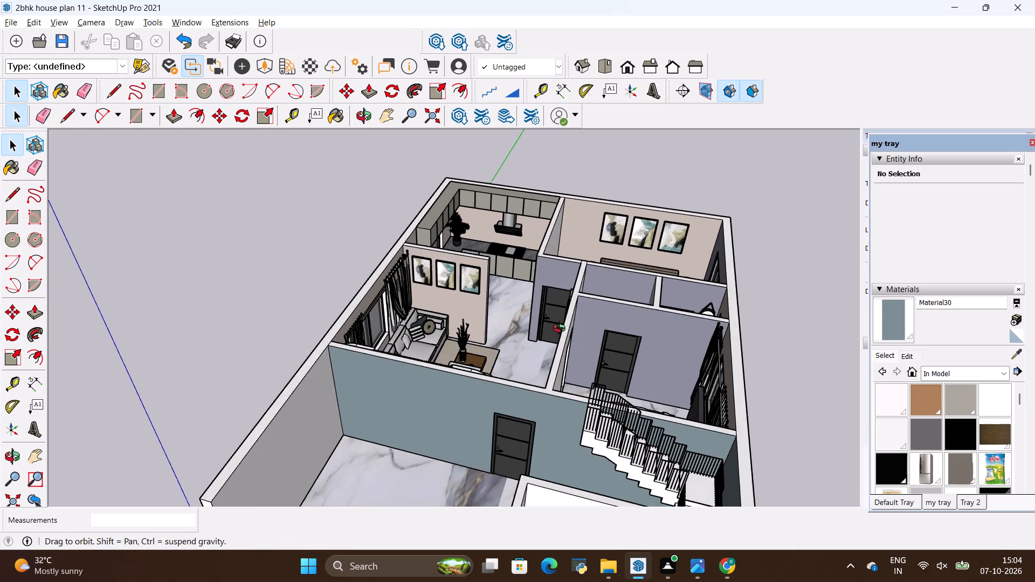
middle_click_drag(562, 330, 461, 352)
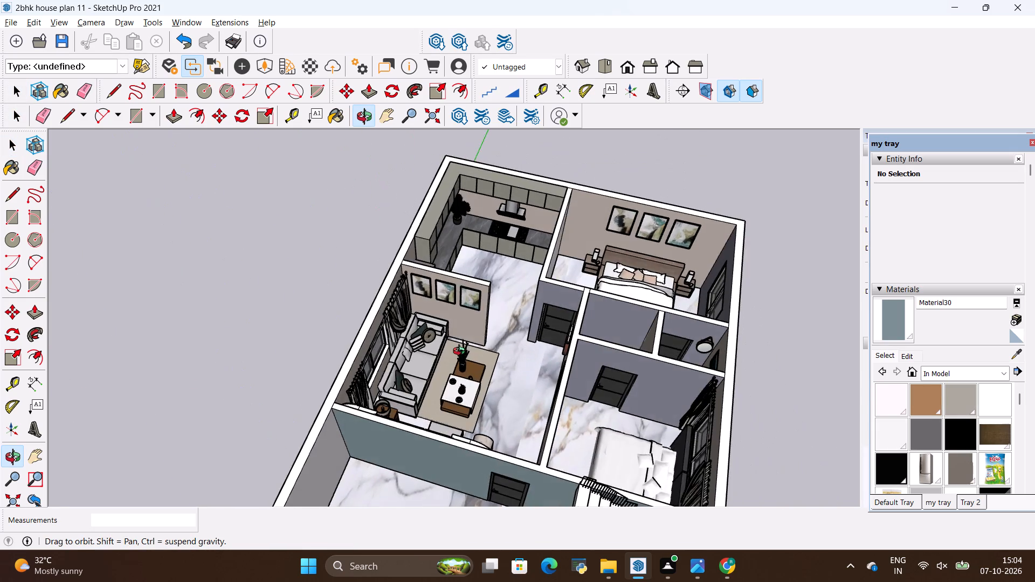
middle_click_drag(461, 352, 459, 305)
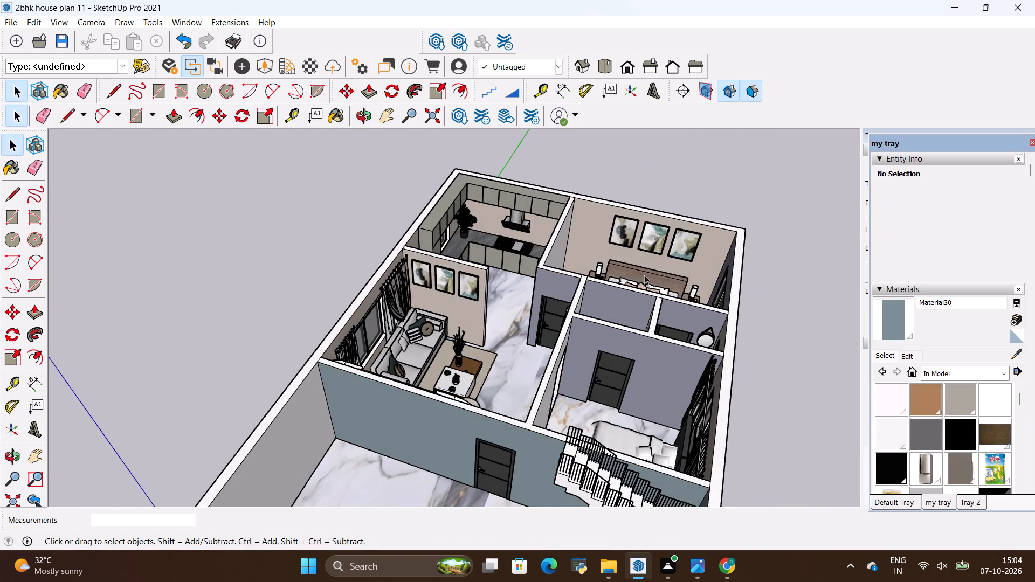
Copy the round hanging mirror from the outer bathroom onto the same wall in the adjacent inner bathroom.
scroll(700, 290, "up", 9)
left_click(707, 371)
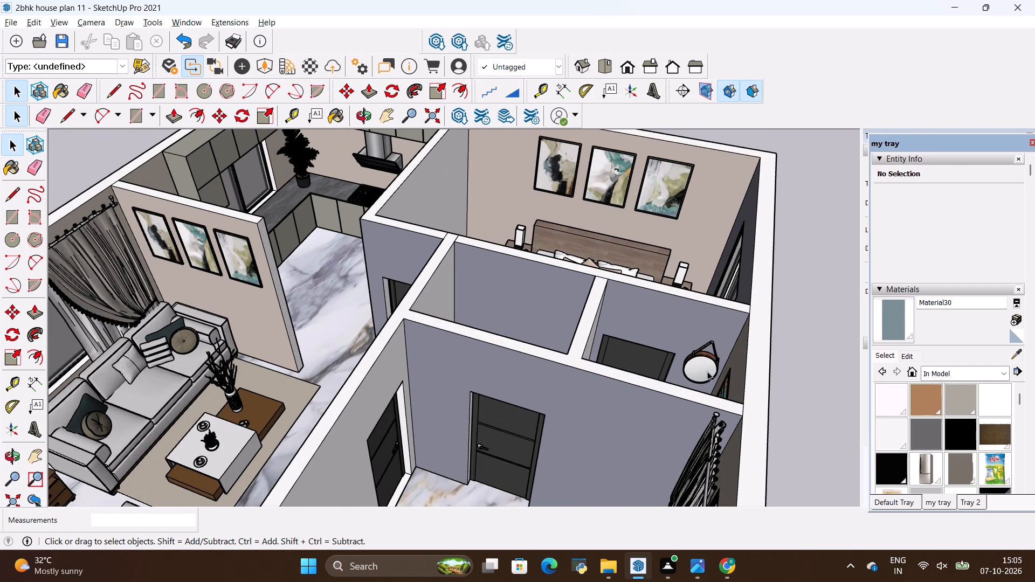
key("m")
scroll(734, 336, "up", 5)
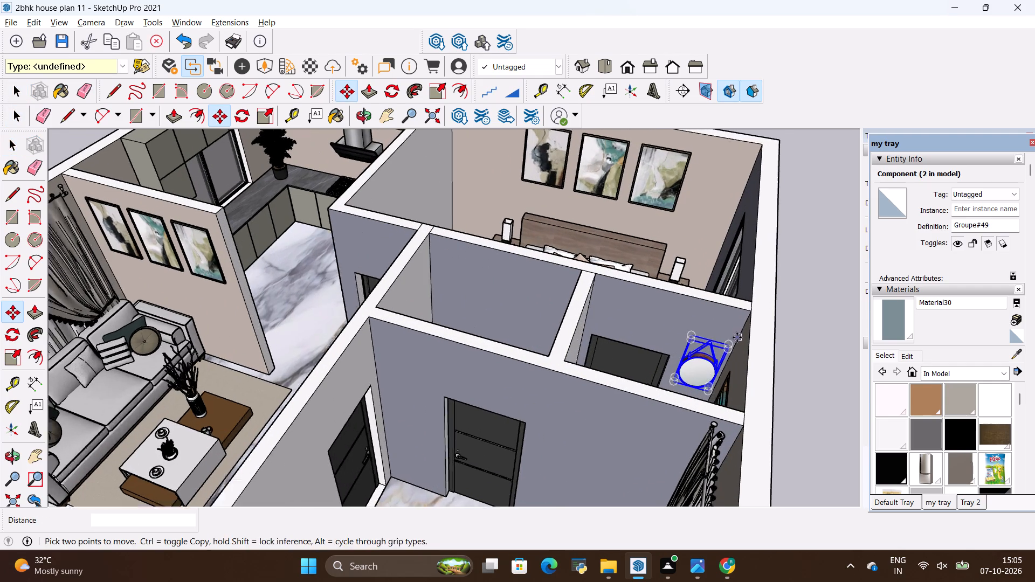
scroll(737, 337, "up", 4)
left_click(727, 348, "ctrl")
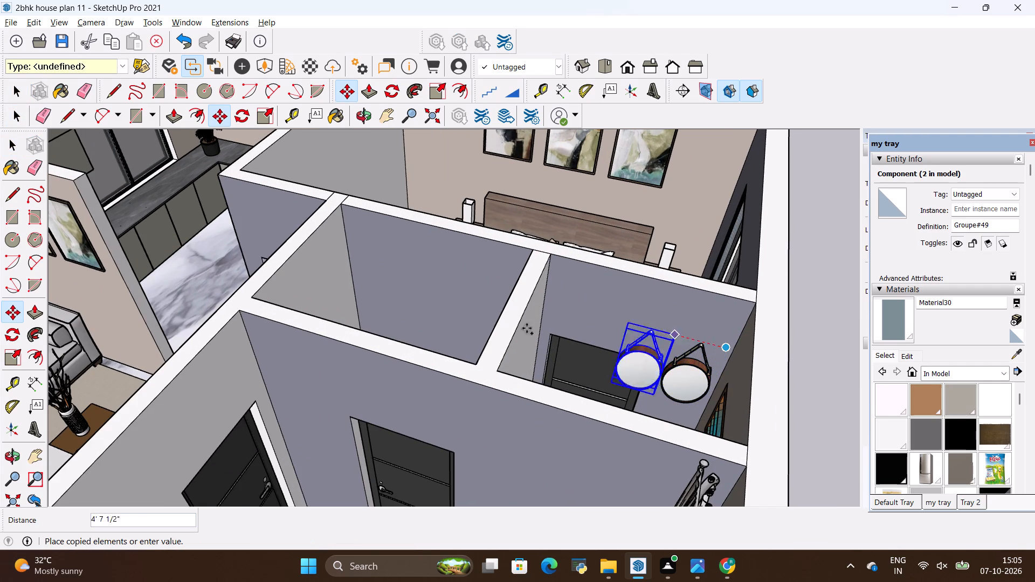
left_click(461, 282)
scroll(525, 297, "down", 4)
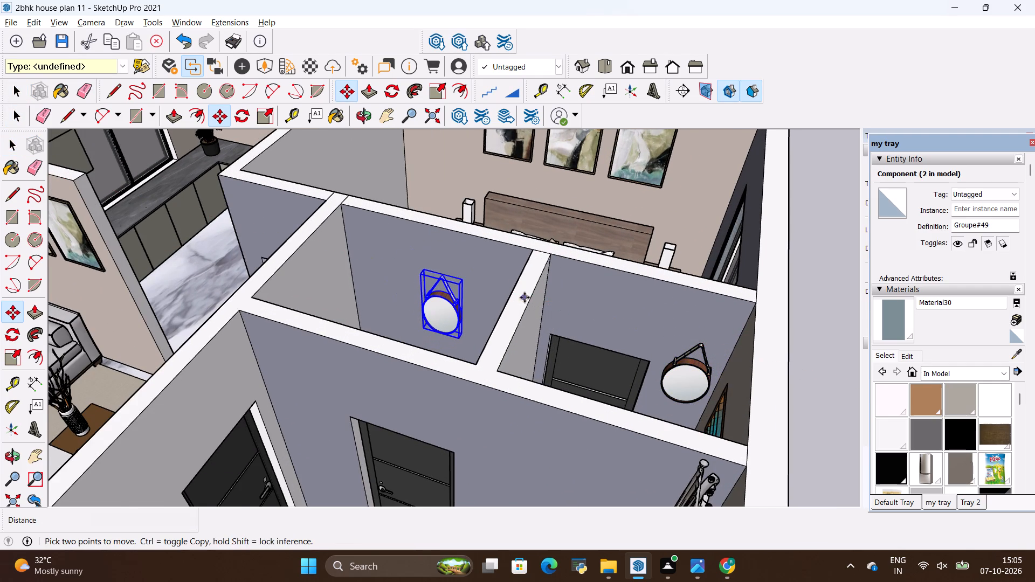
scroll(525, 297, "down", 1)
key("space")
left_click(767, 289)
Copy the inner bathroom's round mirror about 13' 2" onto the main bedroom wall, beside the three paintings on the kitchen side.
scroll(767, 289, "down", 12)
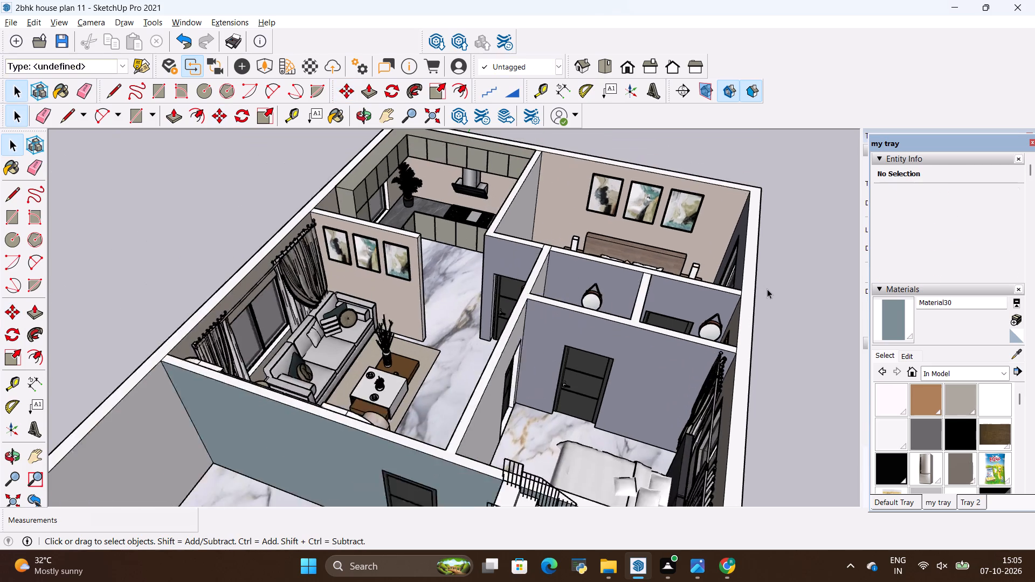
scroll(615, 253, "up", 3)
scroll(612, 170, "up", 4)
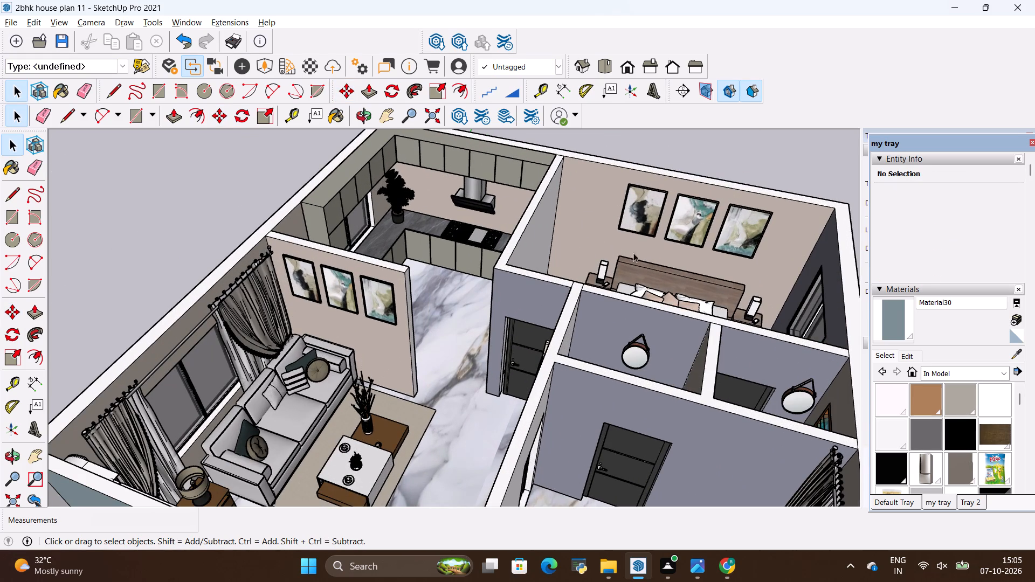
middle_click_drag(630, 294, 631, 371)
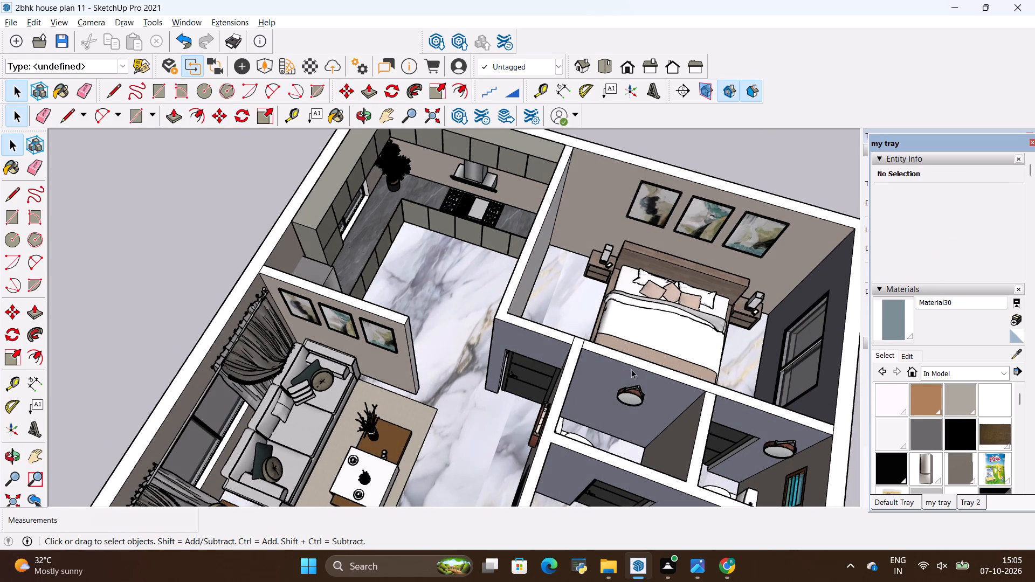
left_click(630, 395)
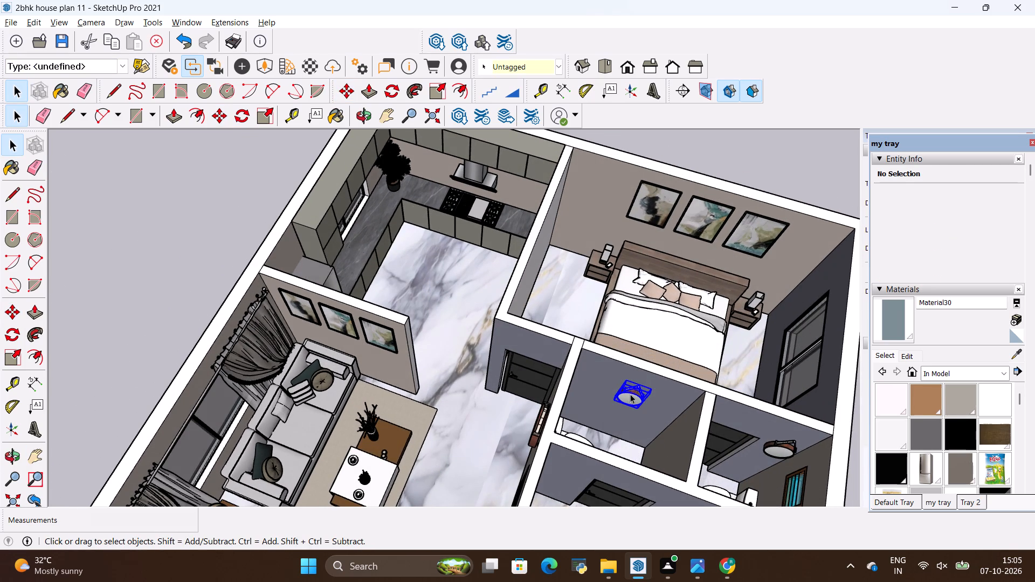
scroll(641, 387, "up", 12)
key("m")
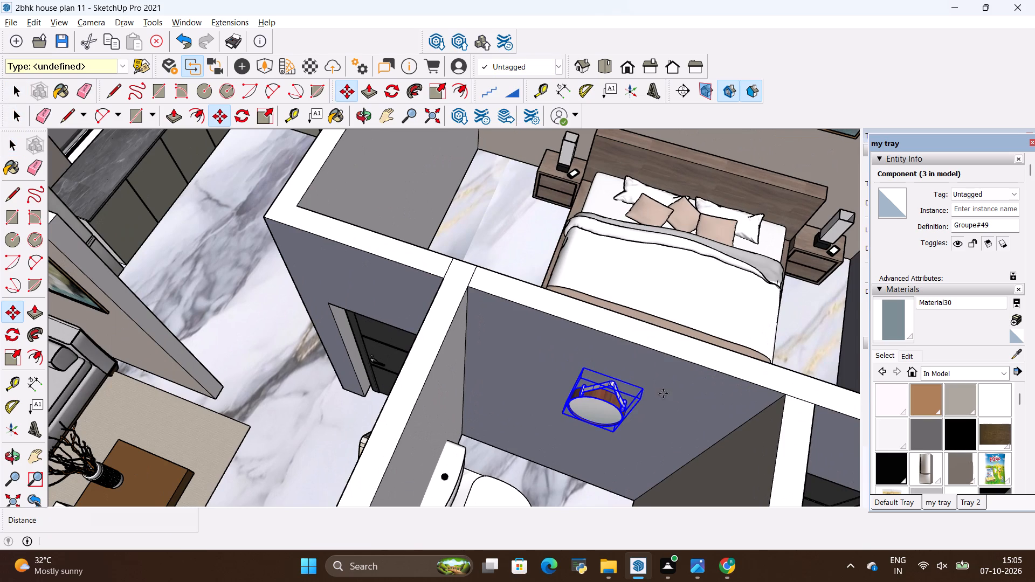
left_click(646, 393, "ctrl")
scroll(542, 421, "down", 6)
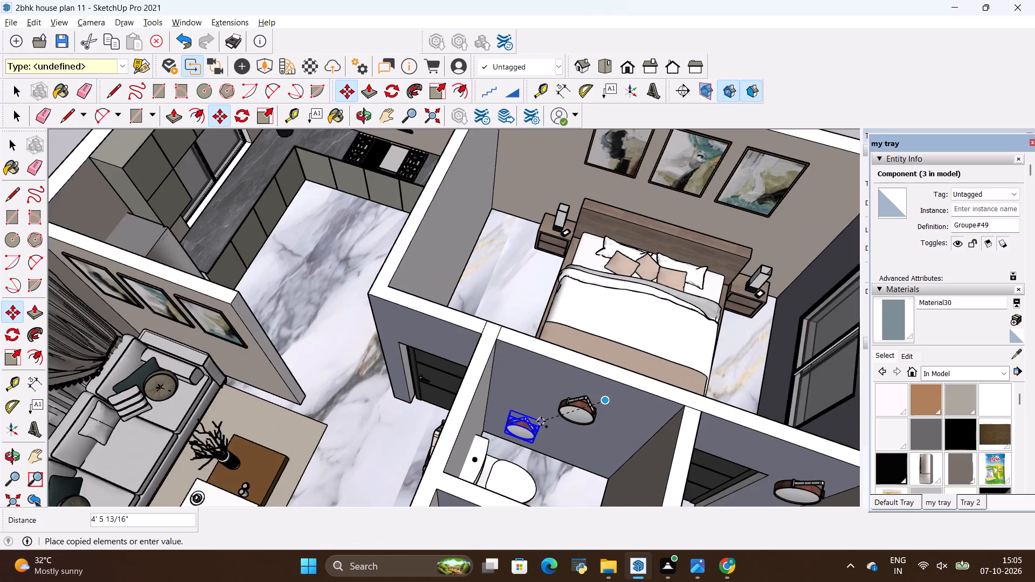
scroll(531, 307, "down", 10)
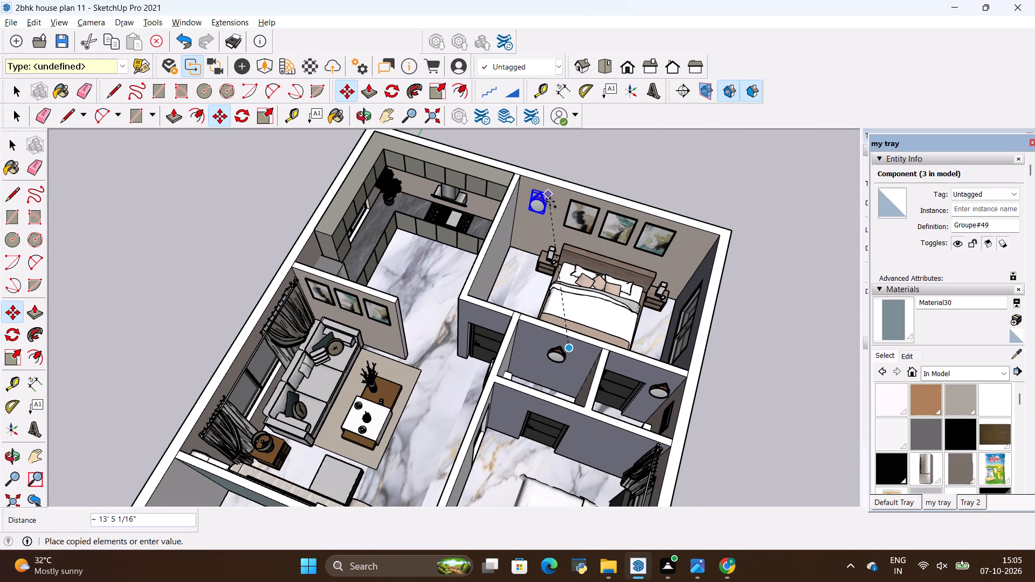
scroll(550, 202, "up", 4)
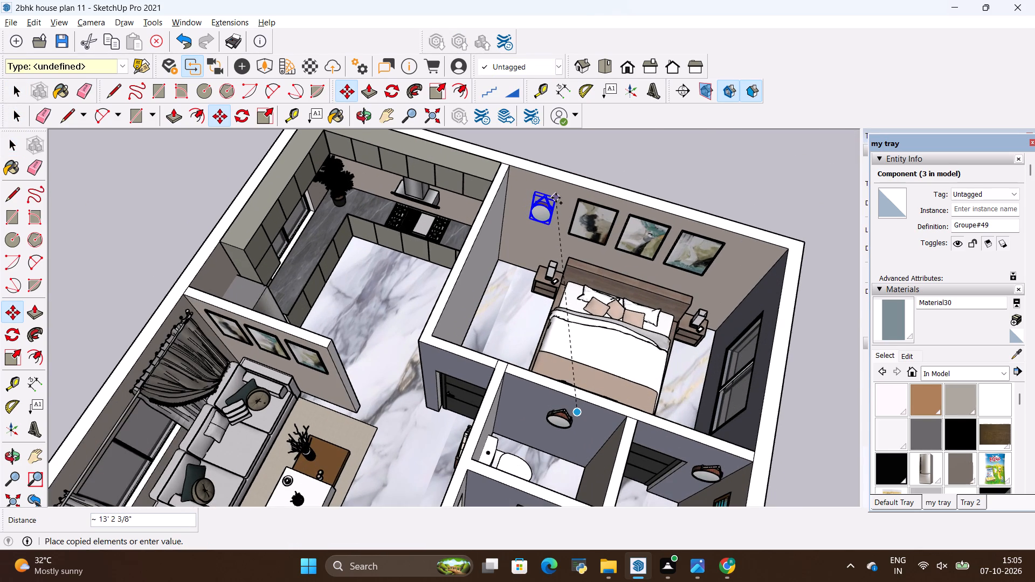
left_click(556, 198)
key("space")
left_click(693, 169)
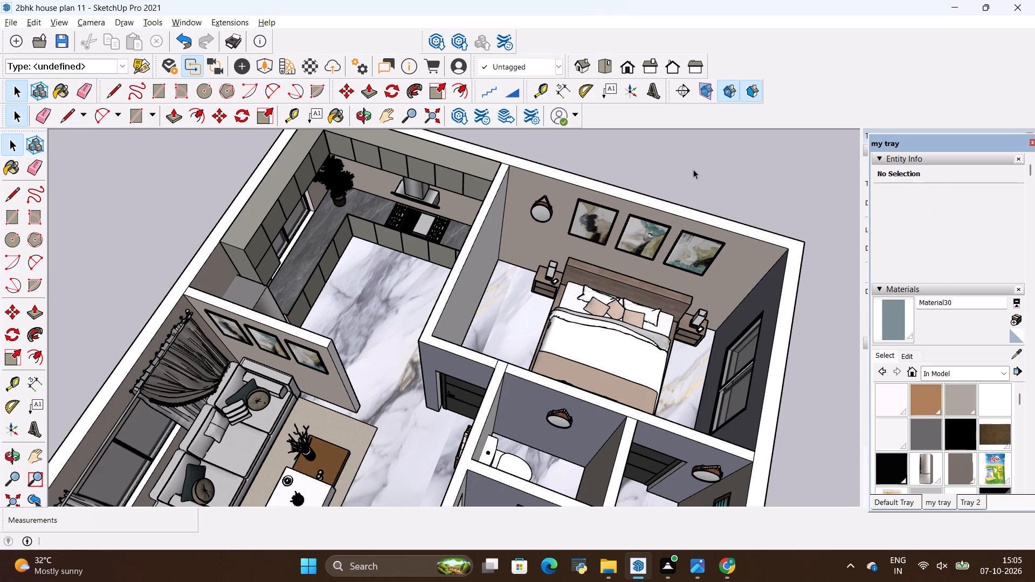
Examine the whole house with its newly placed mirrors from above and from the porch side.
scroll(693, 169, "down", 18)
middle_click_drag(560, 358, 595, 286)
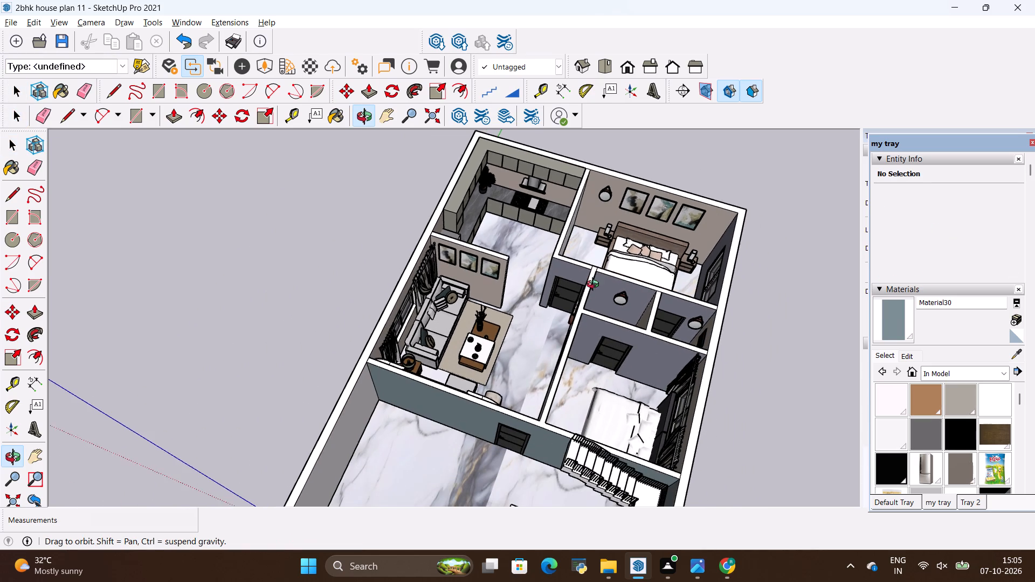
middle_click_drag(595, 286, 627, 230)
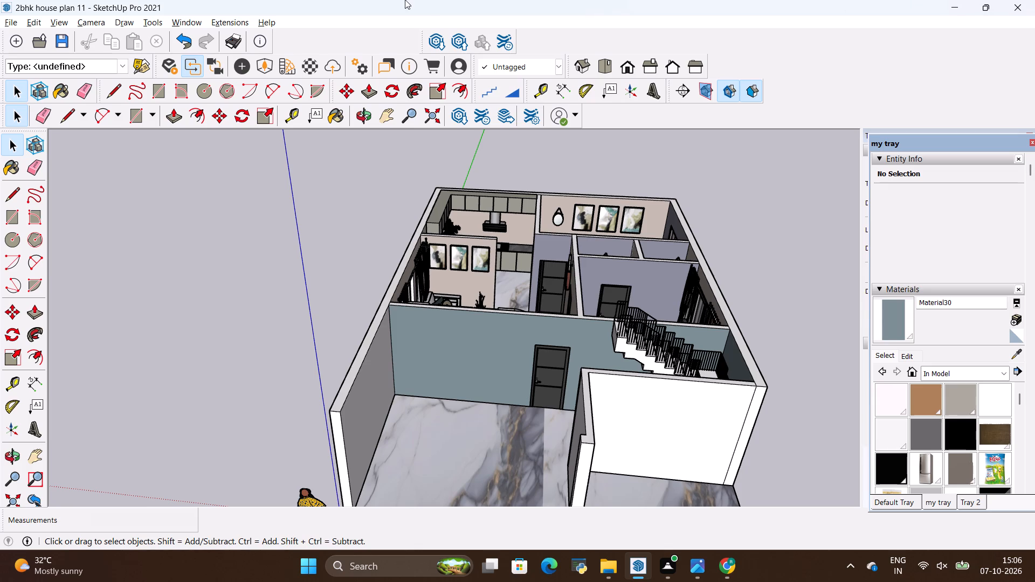
scroll(298, 53, "down", 2)
scroll(241, 44, "down", 1)
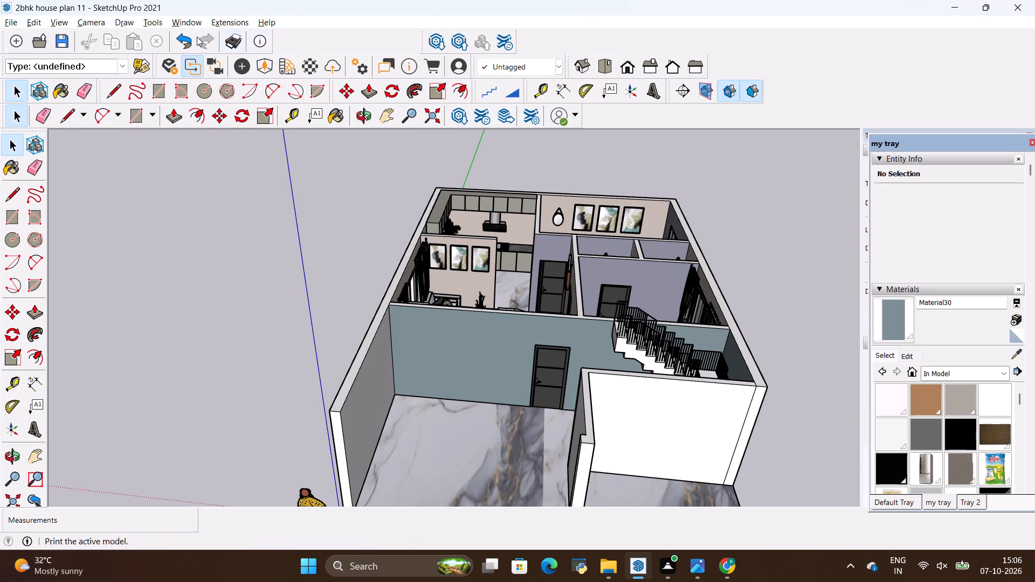
scroll(197, 37, "down", 1)
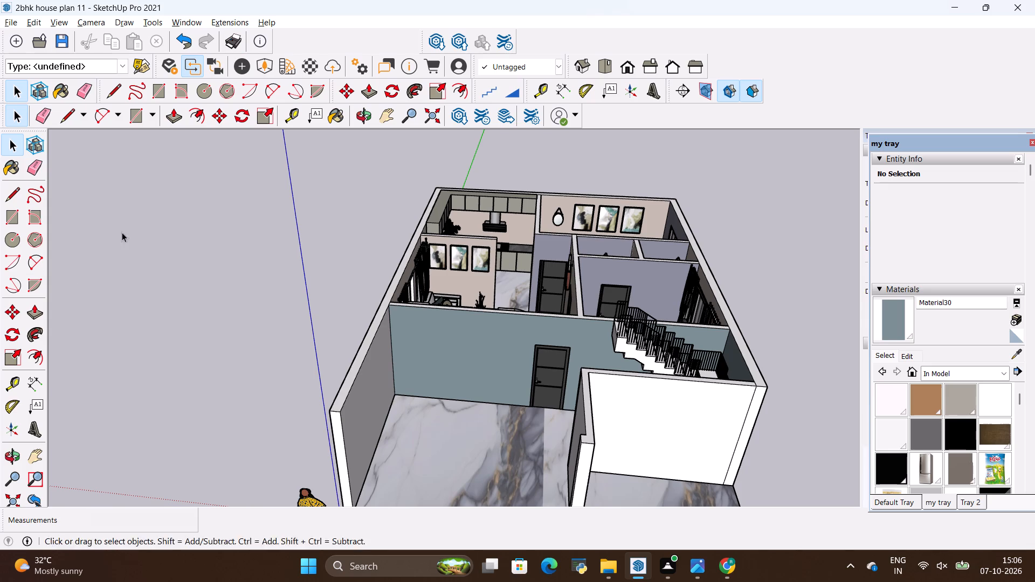
key("space")
scroll(183, 204, "down", 5)
scroll(372, 287, "up", 4)
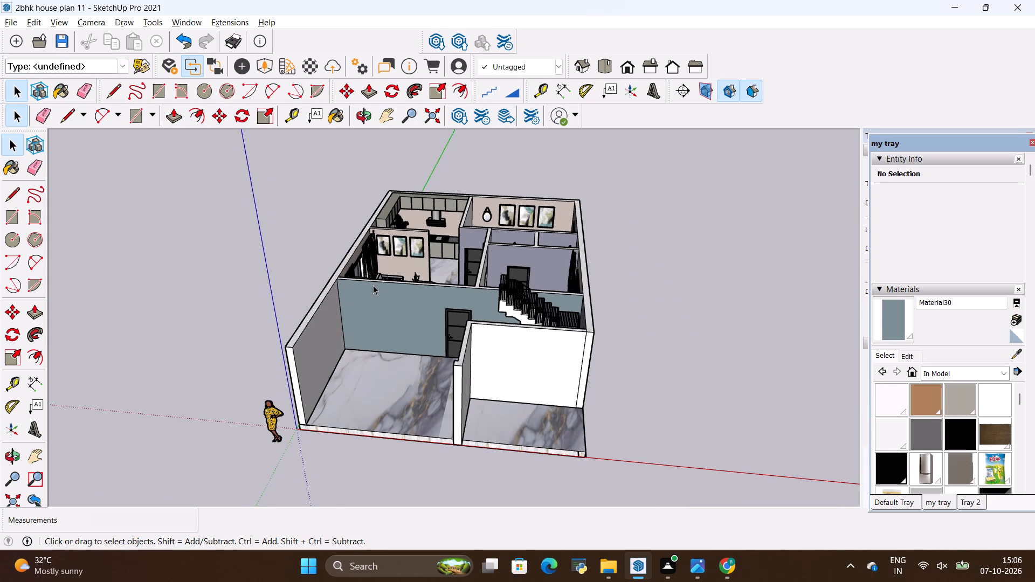
scroll(224, 258, "down", 5)
Examine the house's outer side walls, windows and furnished rooms by circling around the porch end.
middle_click_drag(134, 285, 239, 292)
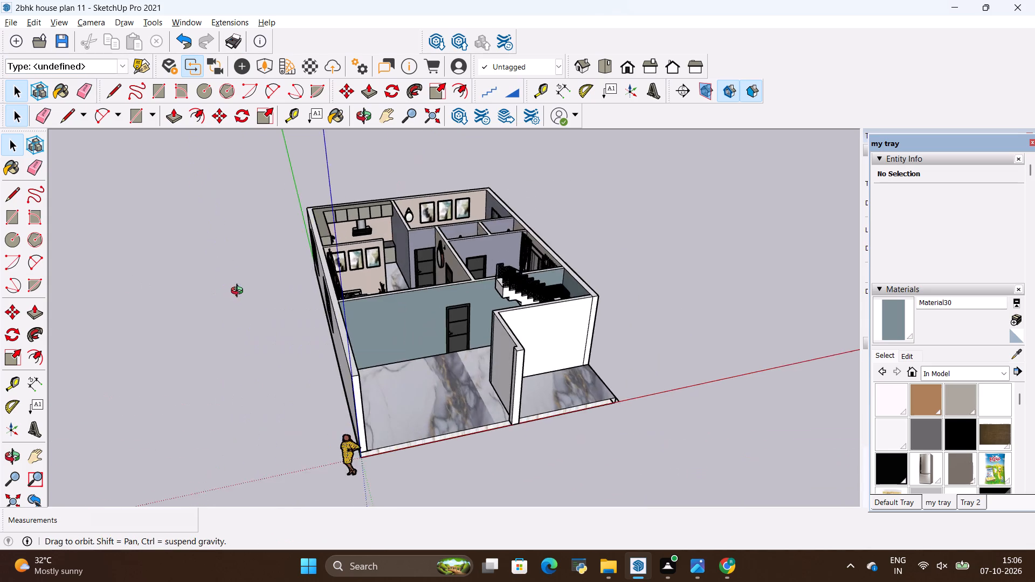
middle_click_drag(239, 292, 73, 311)
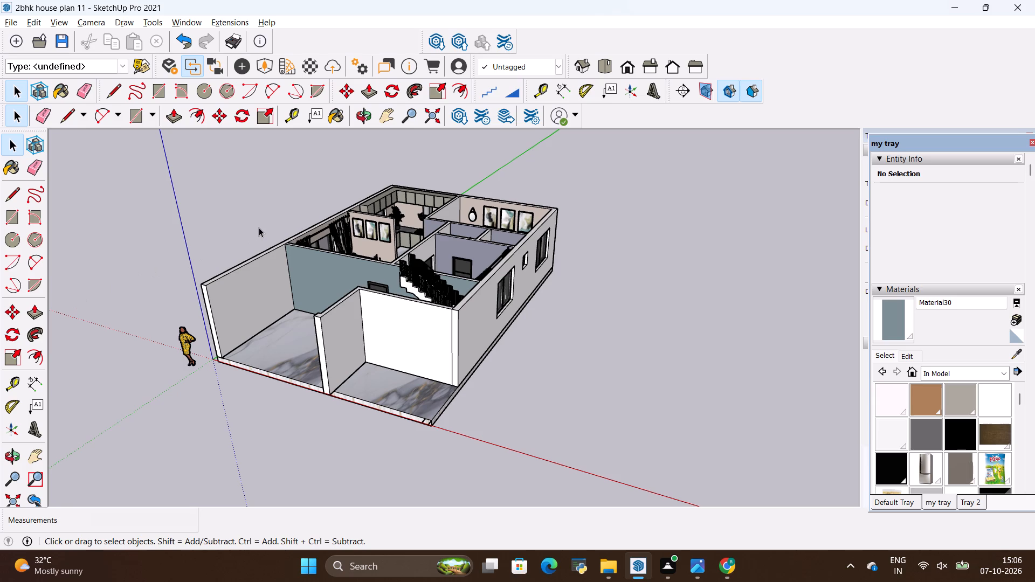
scroll(419, 205, "up", 5)
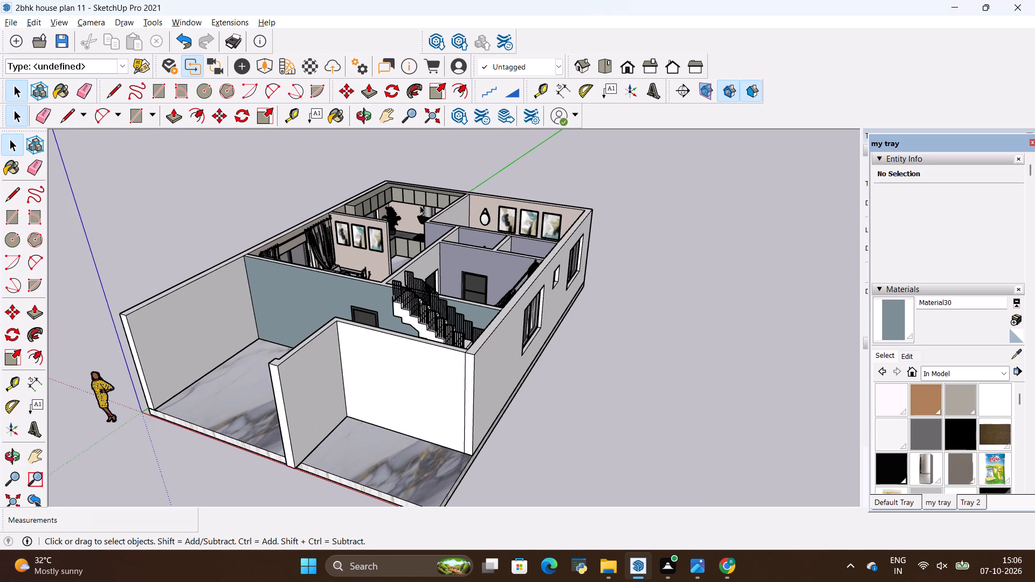
middle_click_drag(260, 261, 519, 327)
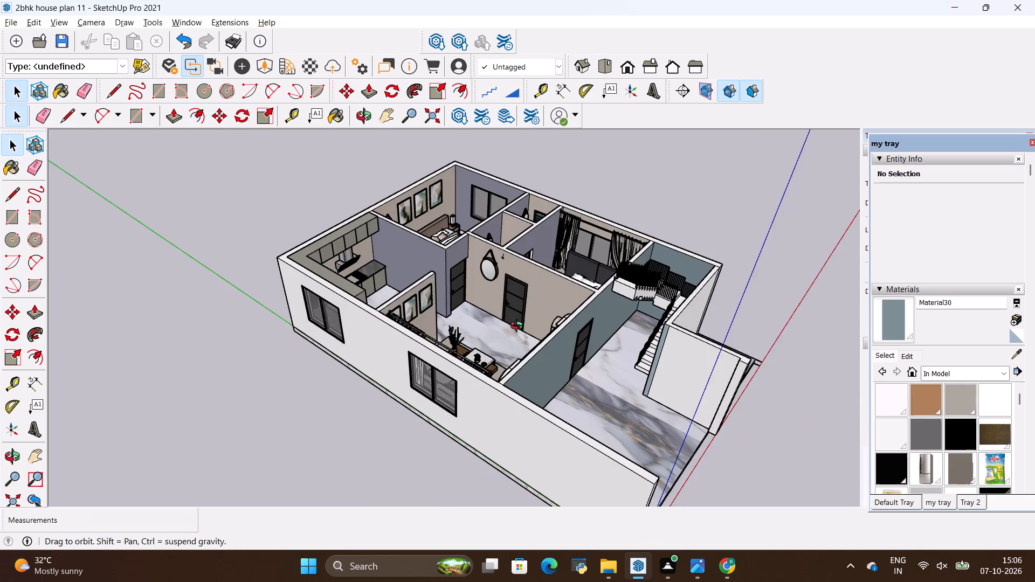
middle_click_drag(519, 327, 425, 332)
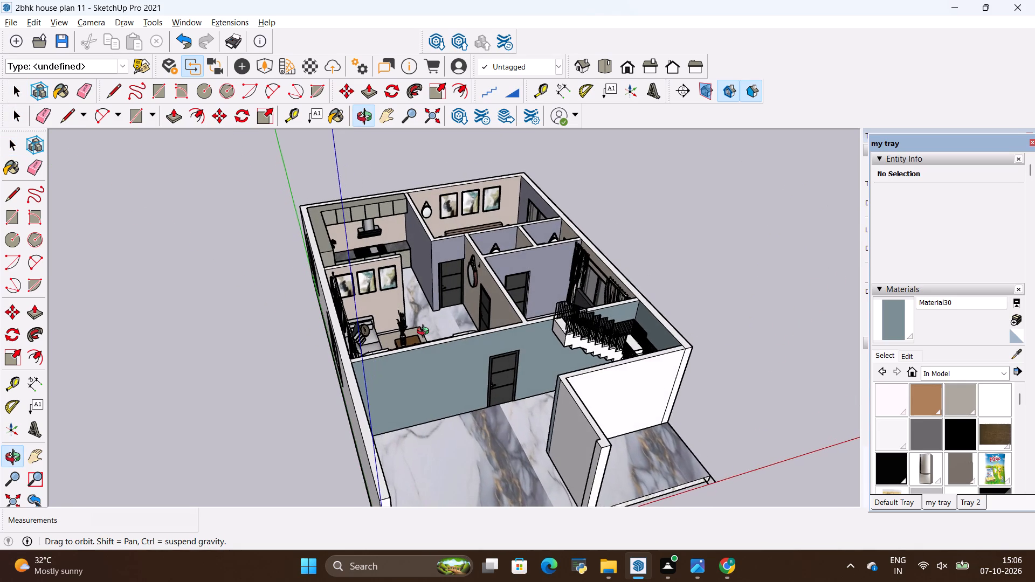
middle_click_drag(425, 332, 394, 326)
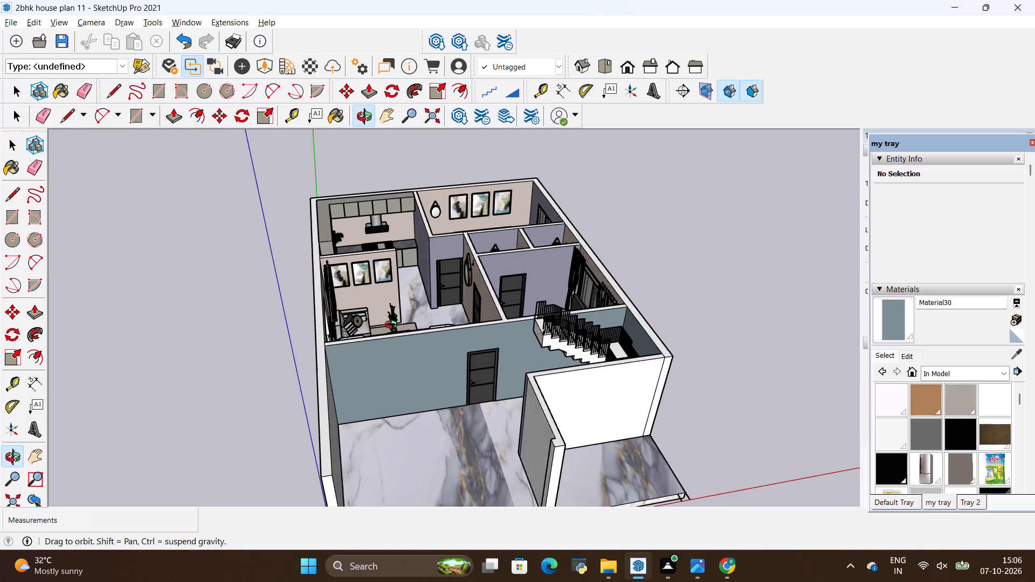
middle_click_drag(394, 326, 430, 318)
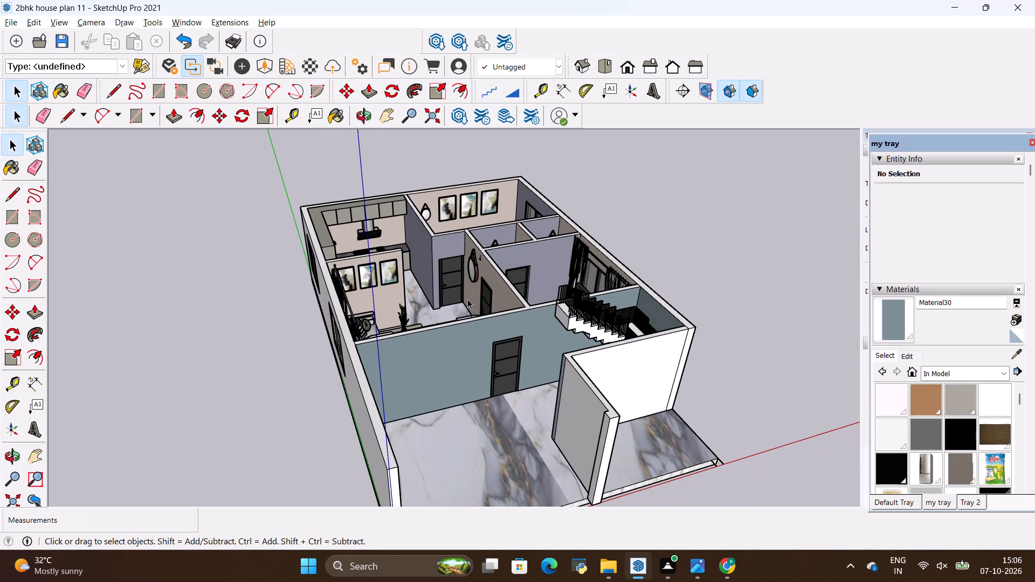
scroll(467, 299, "up", 2)
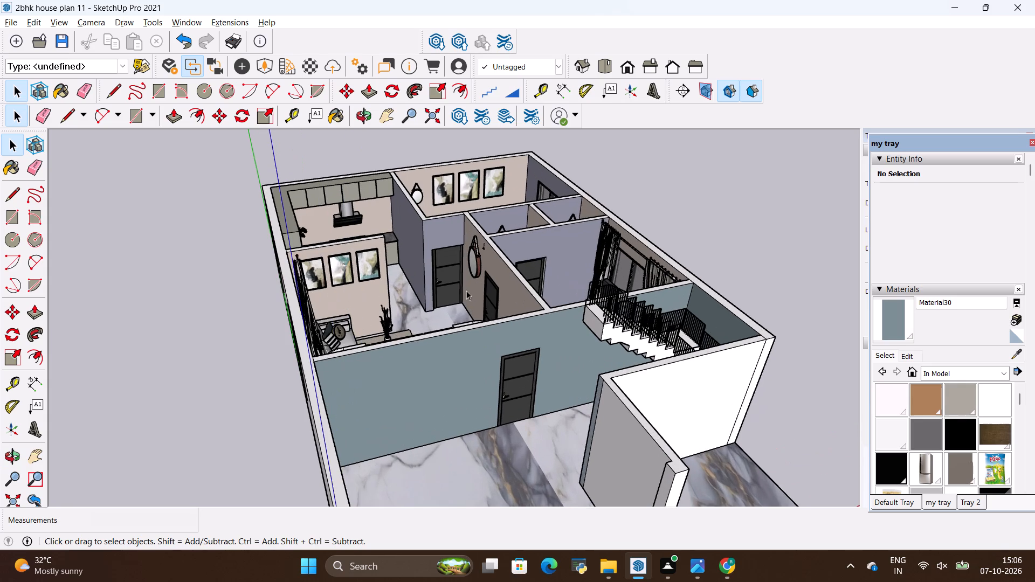
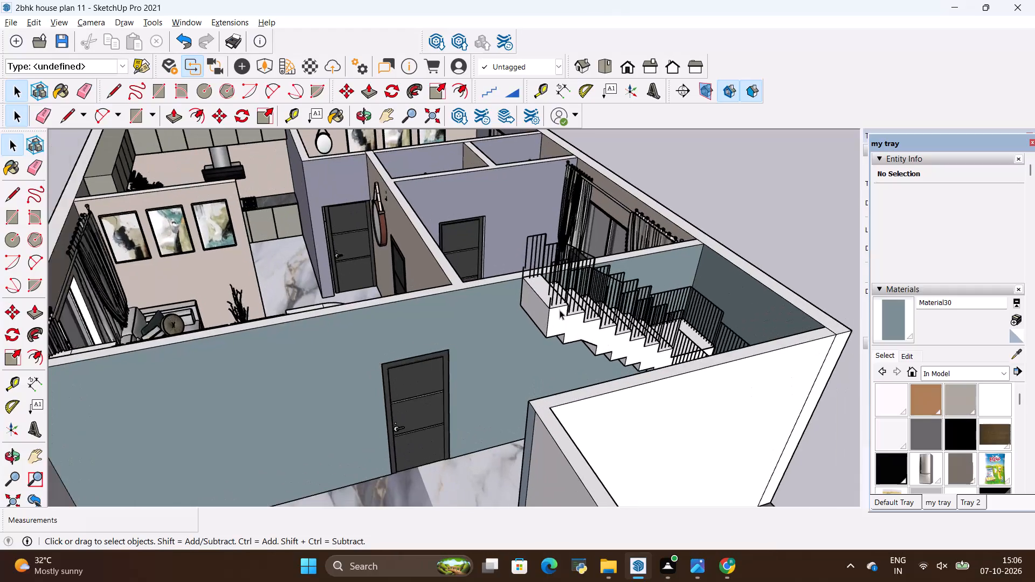
Examine the furnished rooms, wall tops and staircase of the open-topped house model from several angles.
scroll(560, 310, "down", 5)
scroll(524, 174, "up", 2)
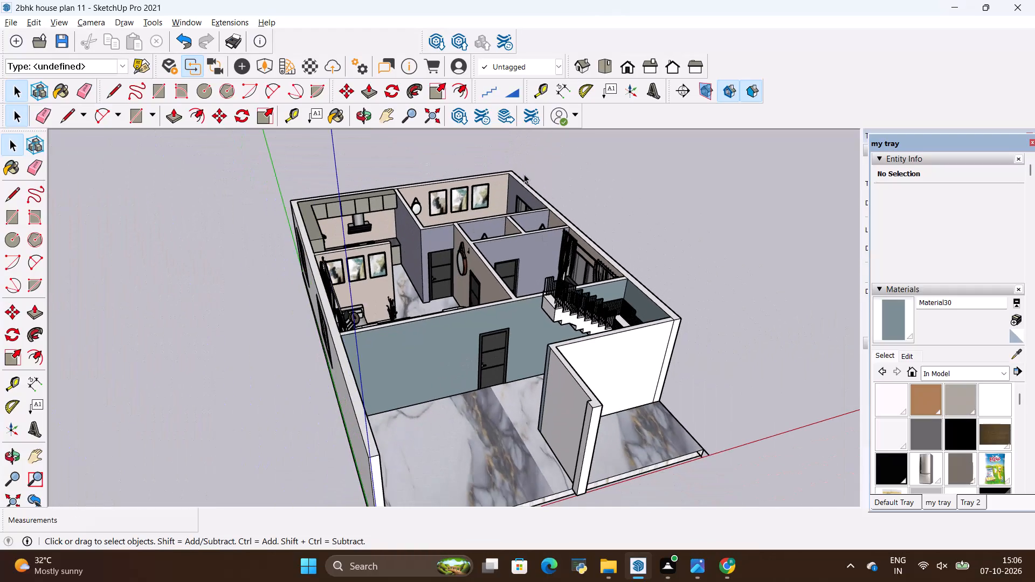
scroll(524, 174, "up", 5)
scroll(414, 261, "down", 6)
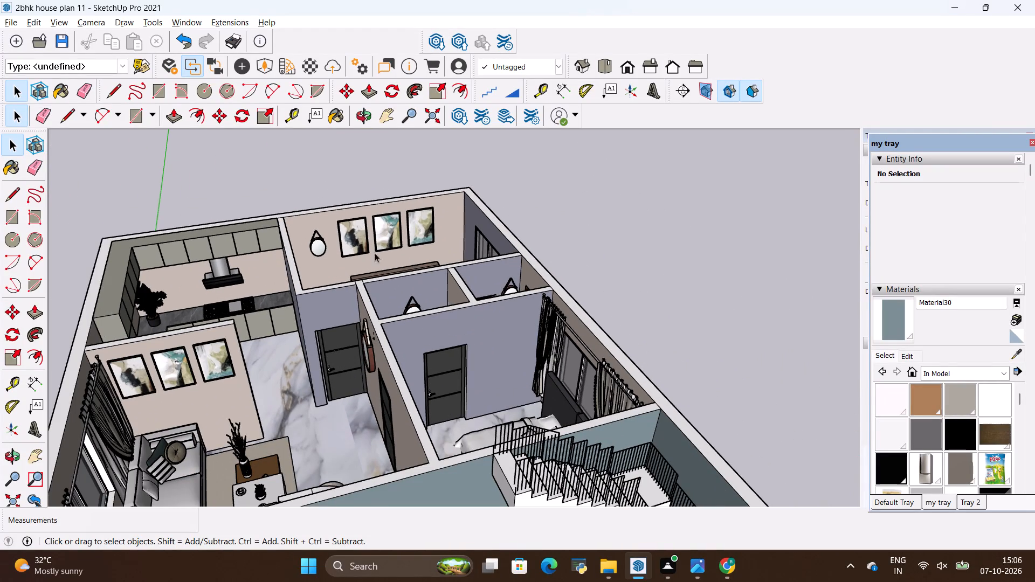
middle_click_drag(328, 260, 507, 297)
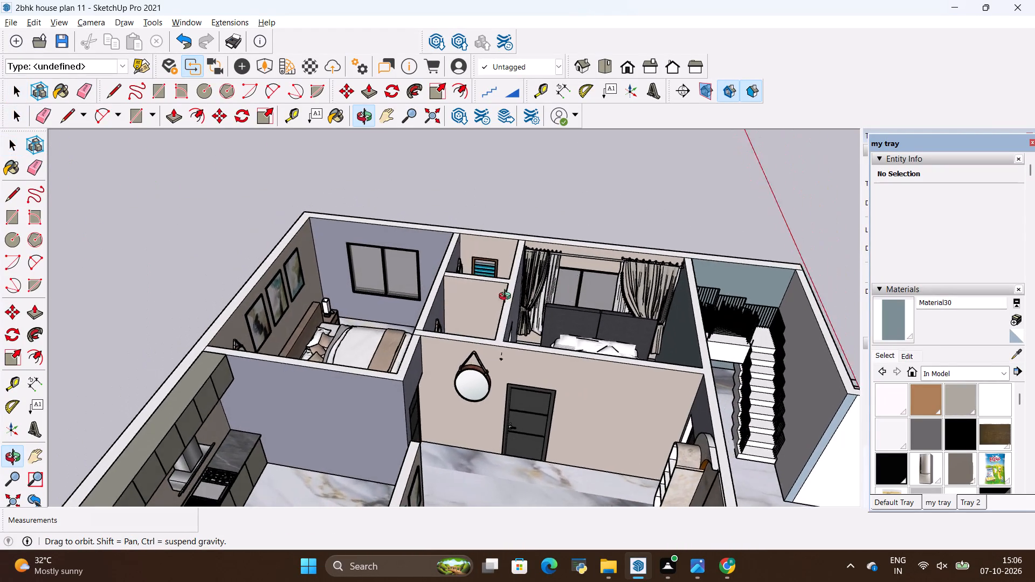
middle_click_drag(507, 297, 215, 305)
scroll(359, 259, "down", 5)
scroll(405, 242, "up", 9)
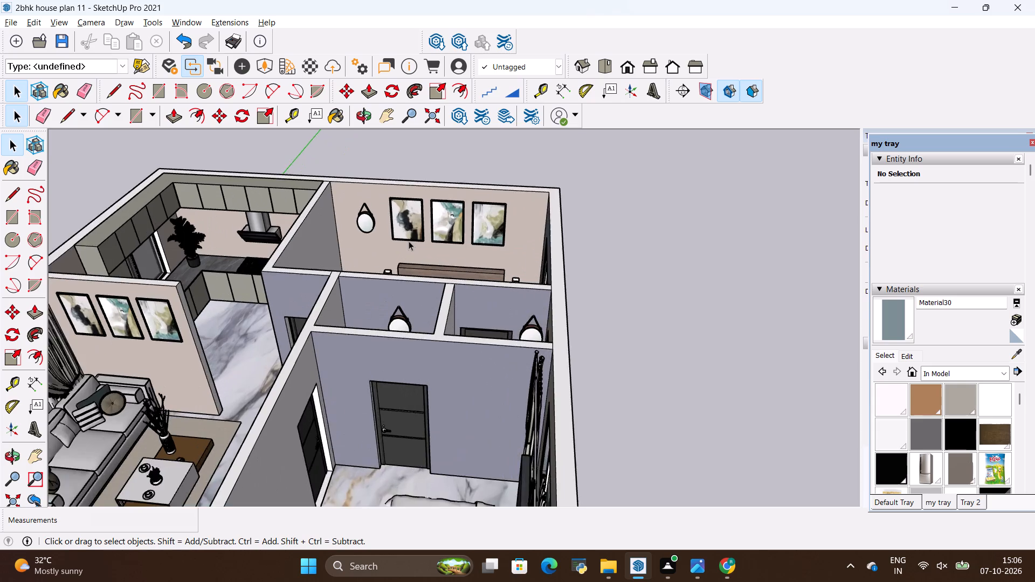
scroll(409, 241, "up", 6)
middle_click_drag(490, 232, 572, 307)
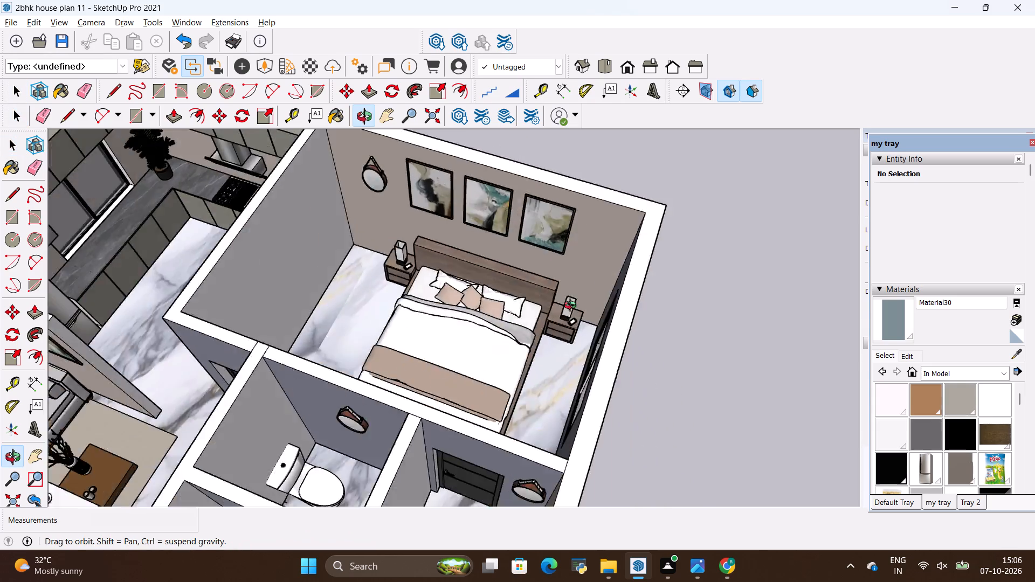
middle_click_drag(572, 307, 627, 247)
scroll(627, 247, "down", 20)
scroll(627, 247, "down", 4)
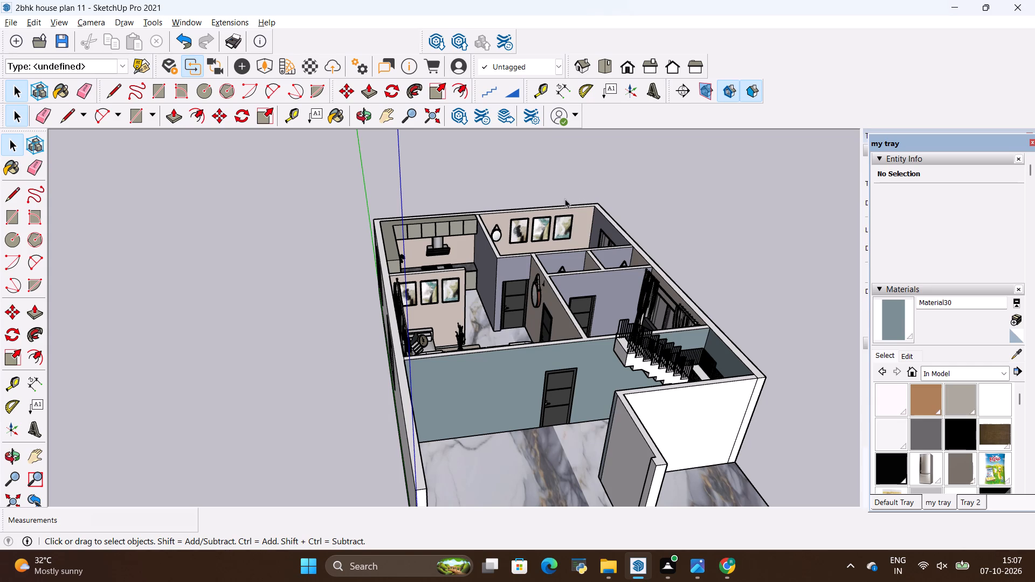
scroll(469, 145, "down", 5)
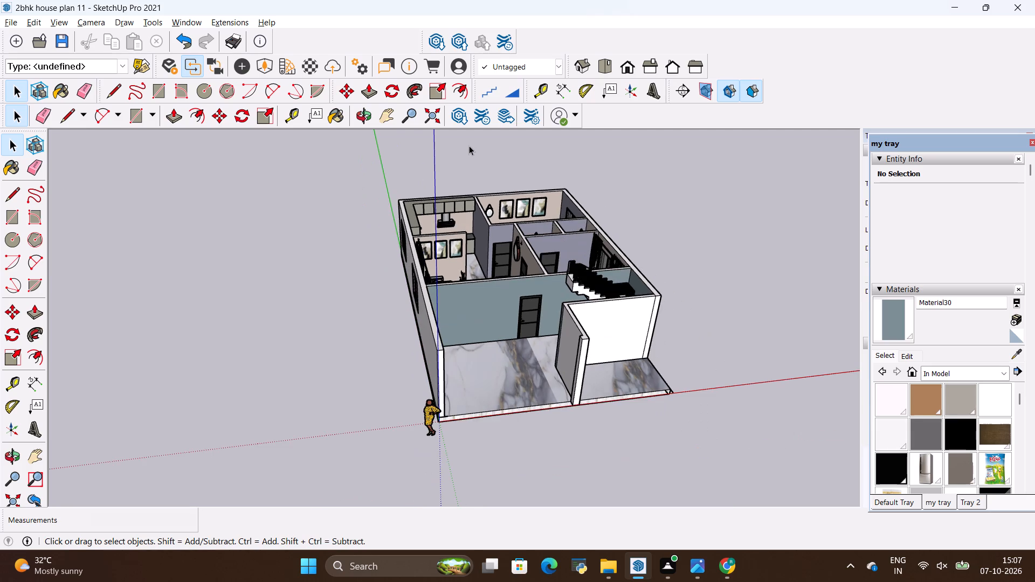
scroll(465, 164, "up", 7)
scroll(484, 202, "down", 4)
middle_click_drag(438, 348, 451, 362)
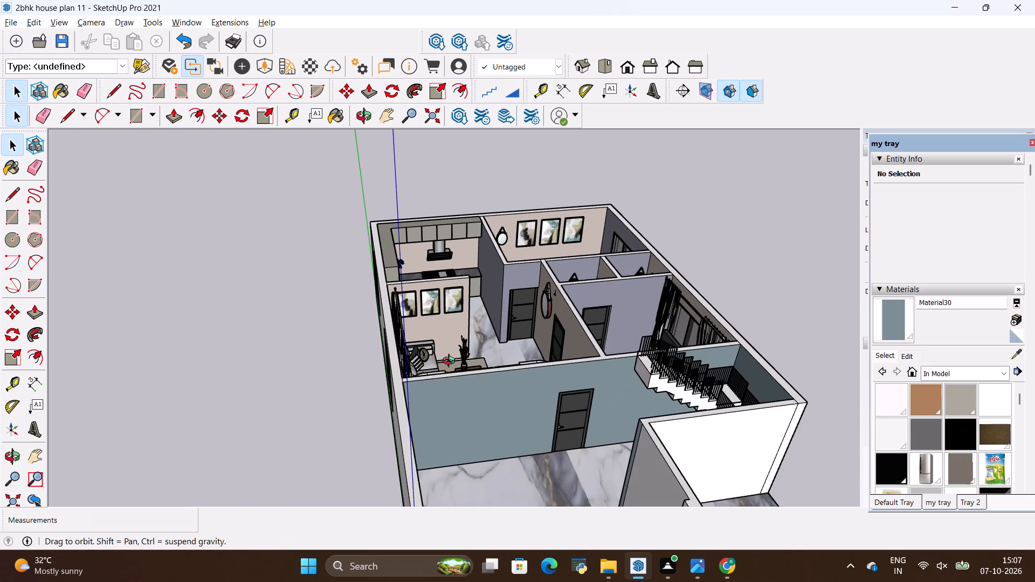
middle_click_drag(451, 362, 426, 374)
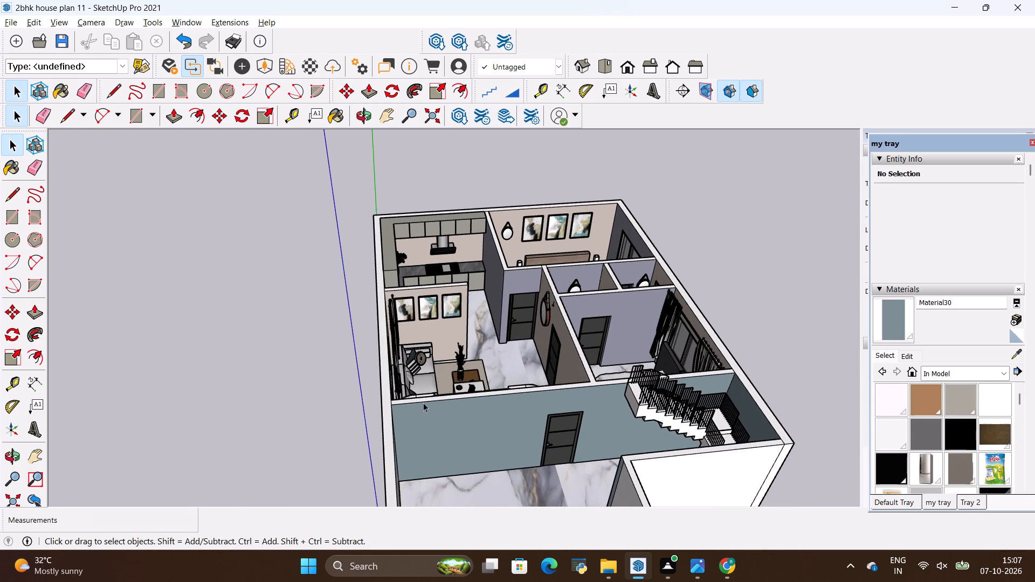
key("space")
left_click(251, 200)
middle_click_drag(575, 225, 517, 259)
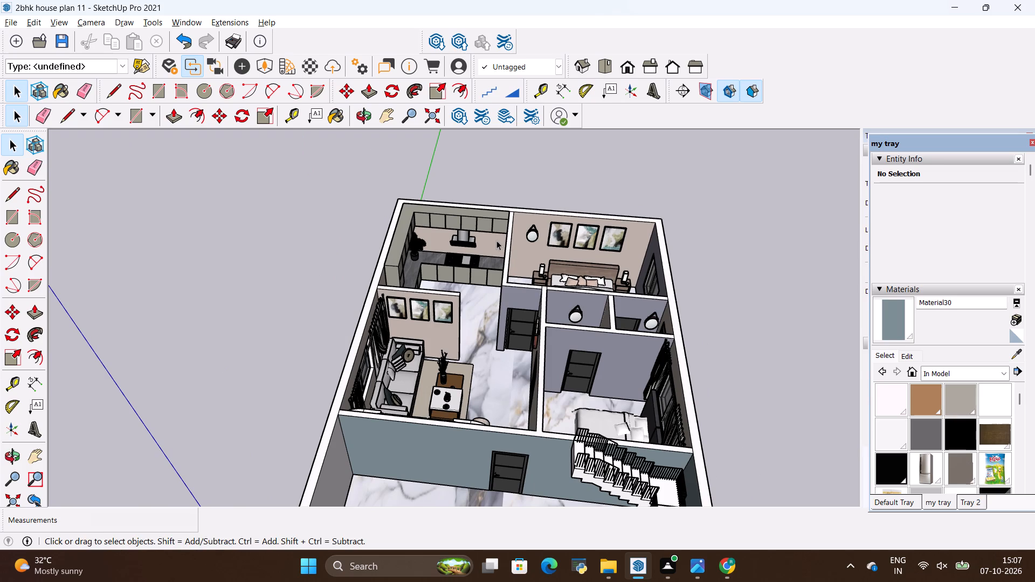
Draw a 16' 3" by 14' 6" rectangle across the wall tops, covering the living room.
key("r")
scroll(493, 242, "up", 3)
scroll(370, 278, "up", 5)
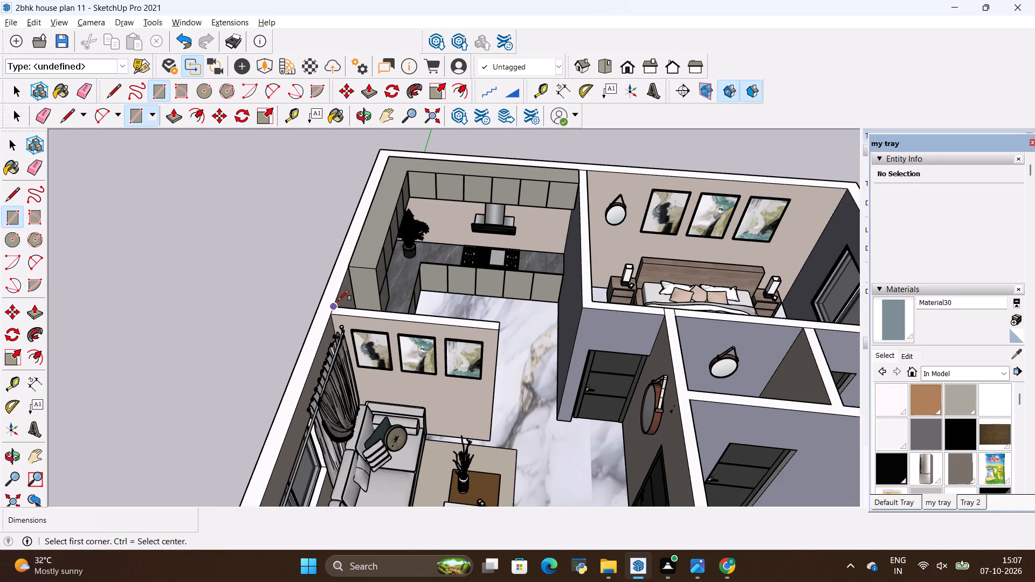
scroll(360, 239, "down", 9)
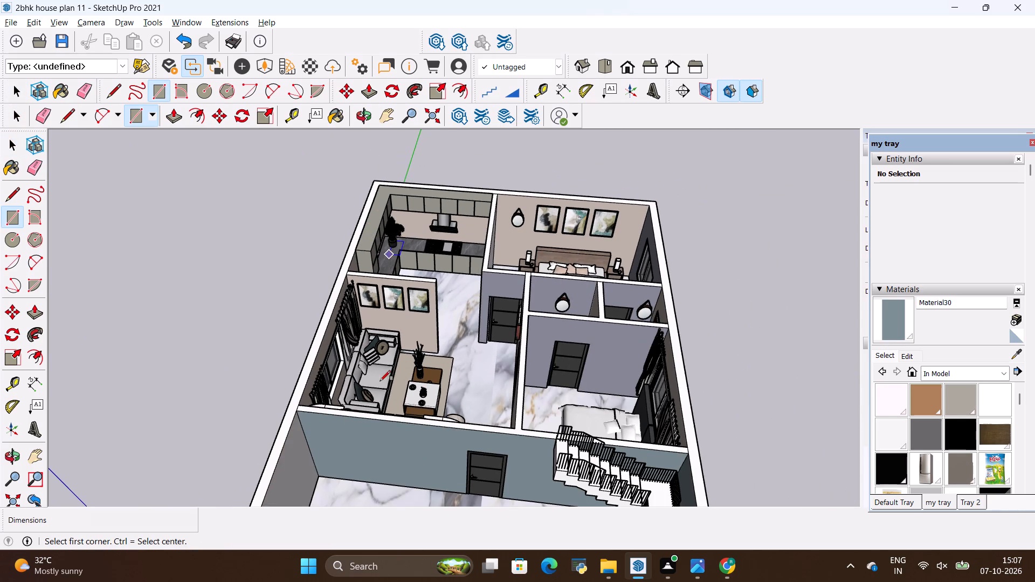
scroll(323, 390, "up", 6)
middle_click_drag(410, 248, 444, 365)
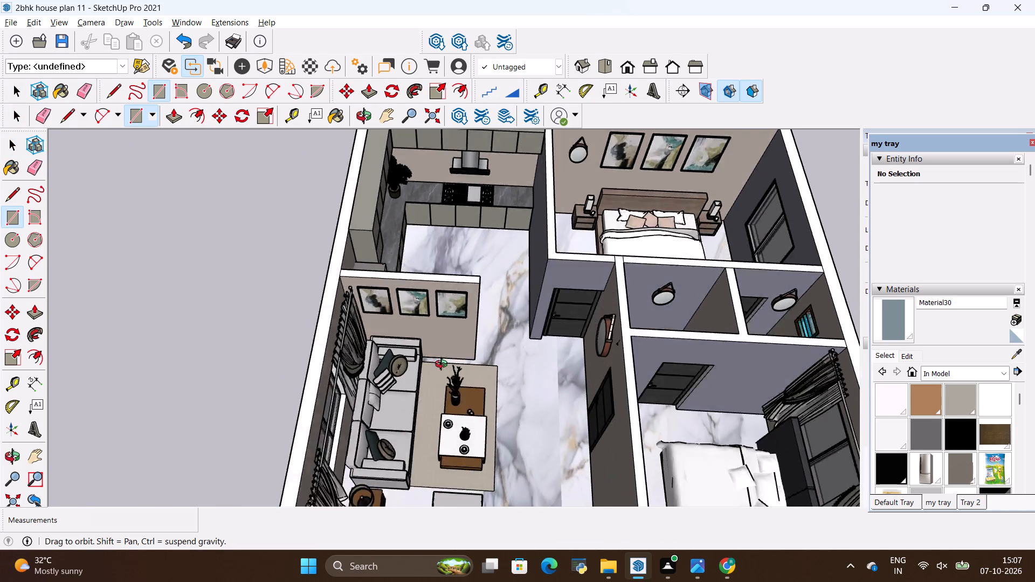
middle_click_drag(444, 365, 487, 253)
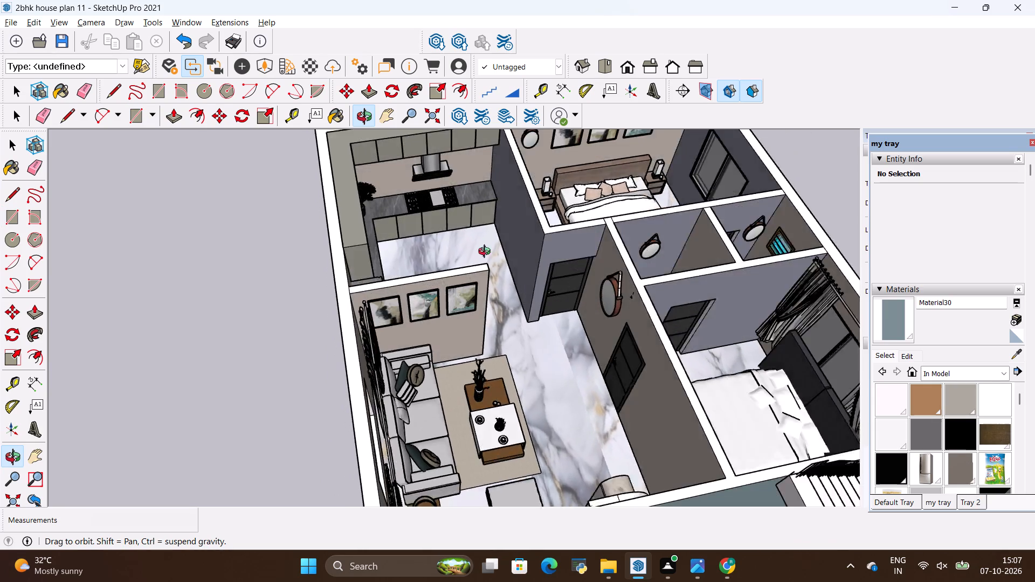
middle_click_drag(487, 253, 456, 169)
scroll(437, 264, "down", 2)
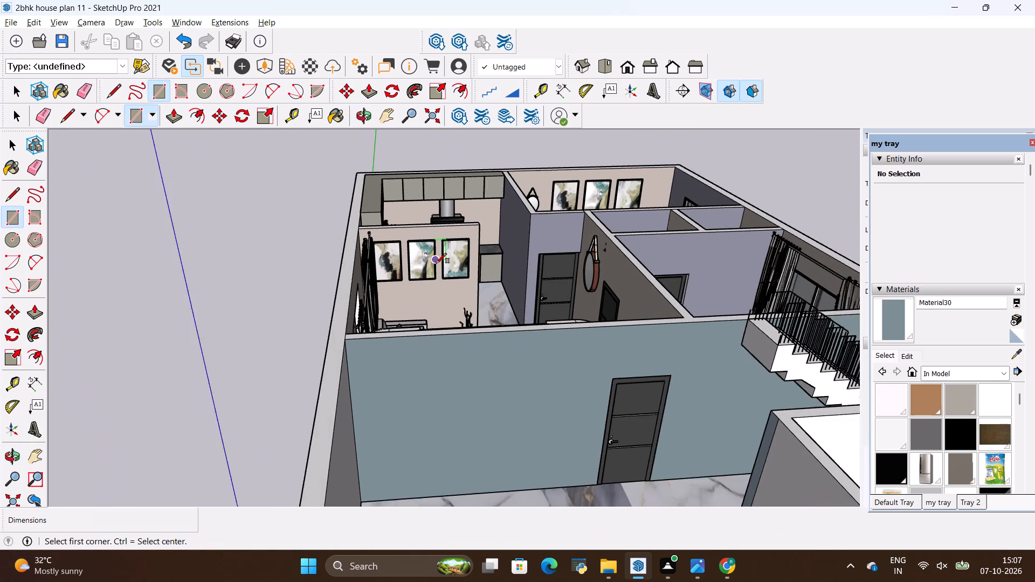
middle_click_drag(436, 217, 431, 296)
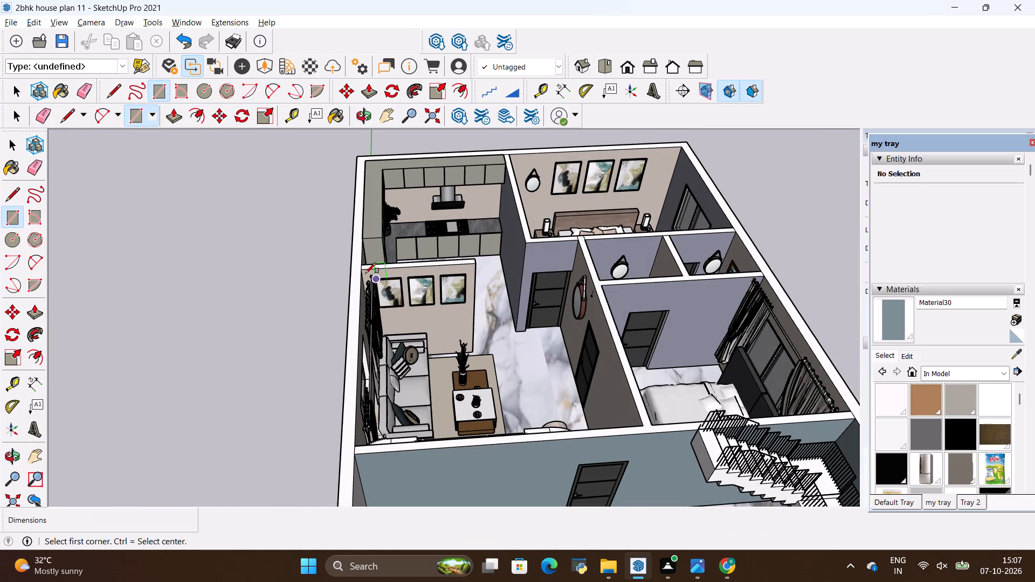
left_click(364, 273)
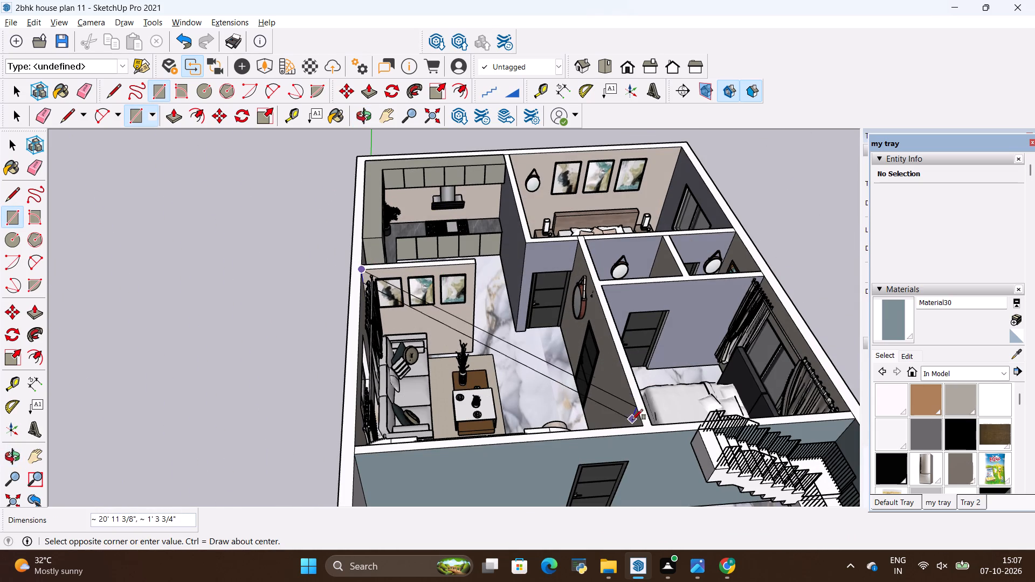
left_click(640, 424)
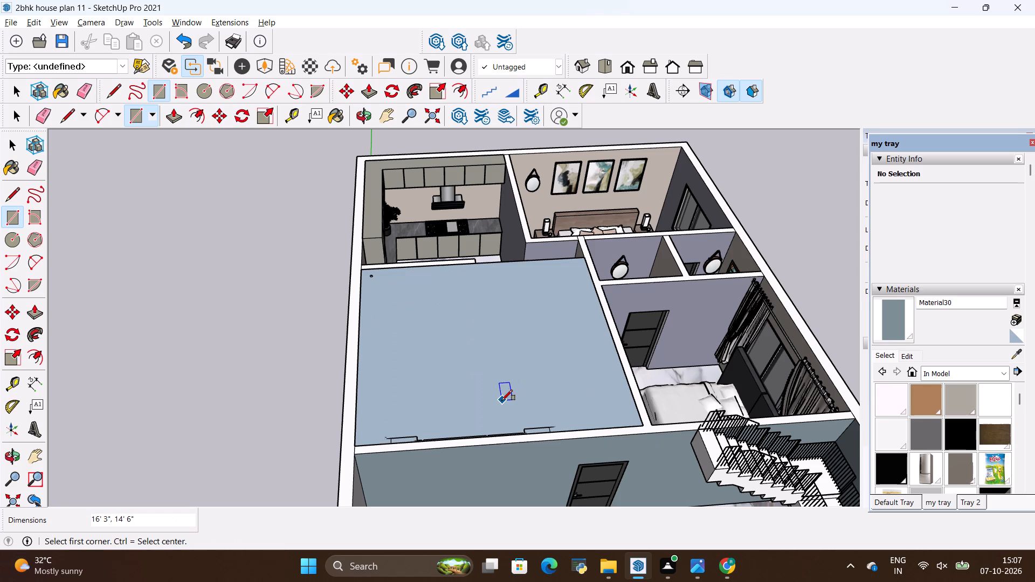
scroll(424, 497, "up", 7)
scroll(430, 446, "up", 20)
scroll(430, 446, "up", 2)
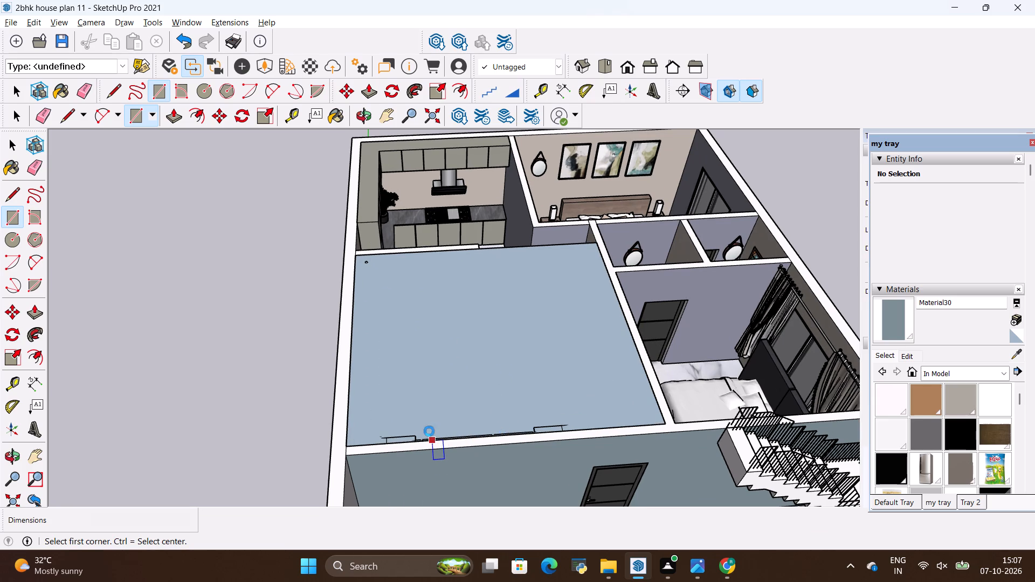
scroll(420, 422, "down", 4)
Make a group of the rectangular face over the living room together with its edges.
key("space")
scroll(429, 454, "up", 10)
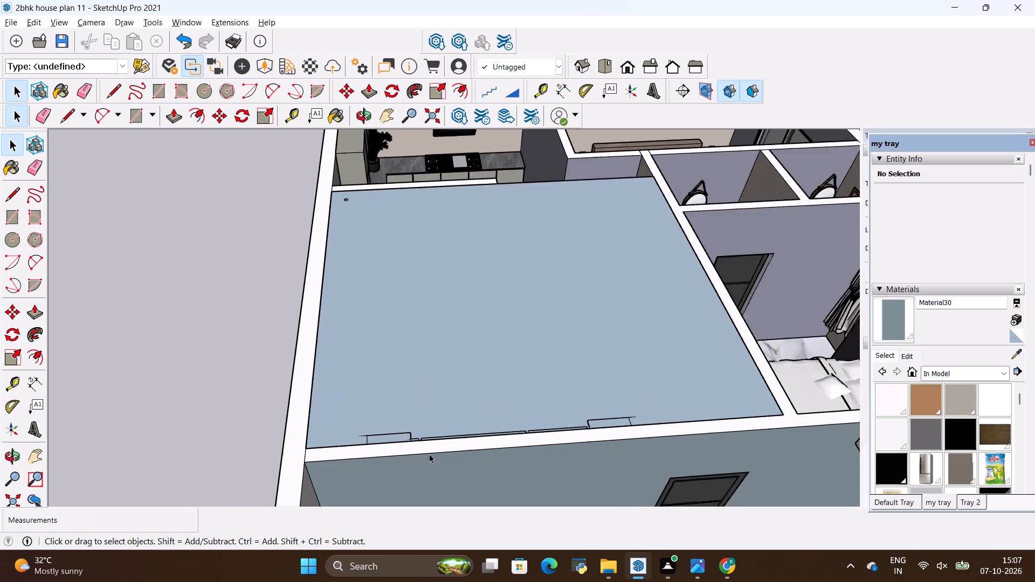
scroll(429, 454, "up", 6)
scroll(428, 454, "down", 14)
key("space")
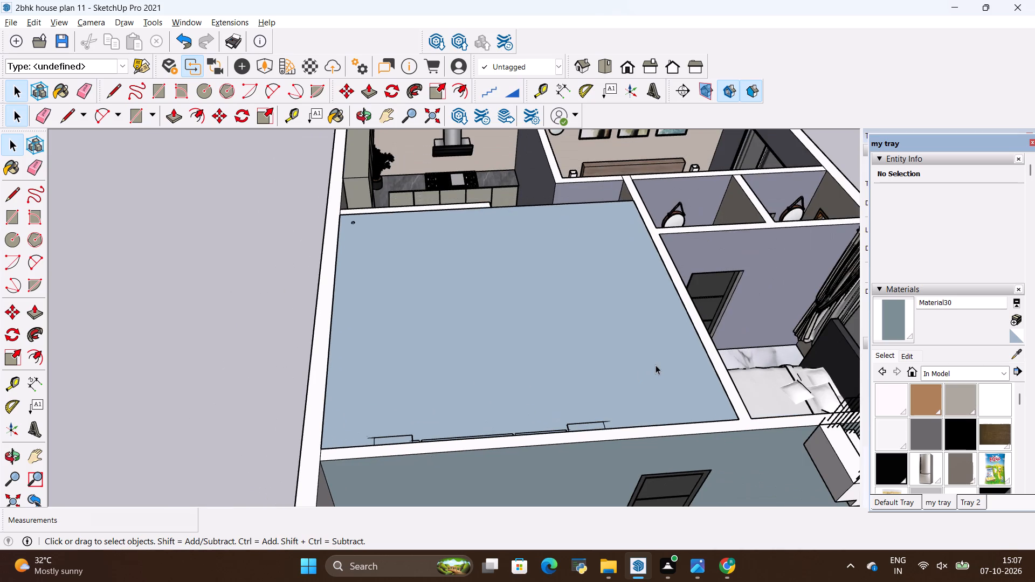
triple_click(655, 365)
right_click(655, 365)
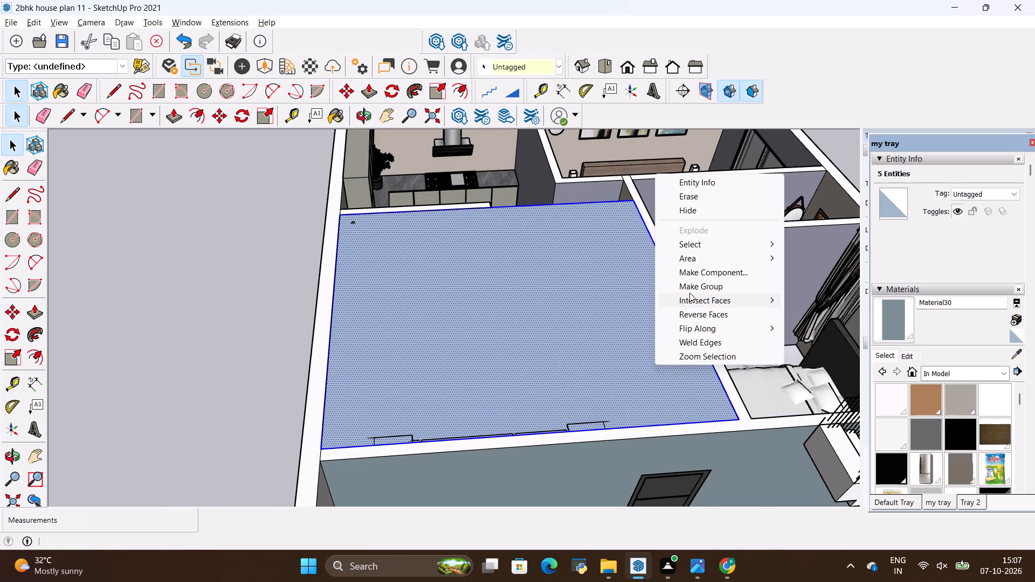
left_click(689, 292)
Move the living room cover group straight up along the blue axis, well clear above the house.
key("m")
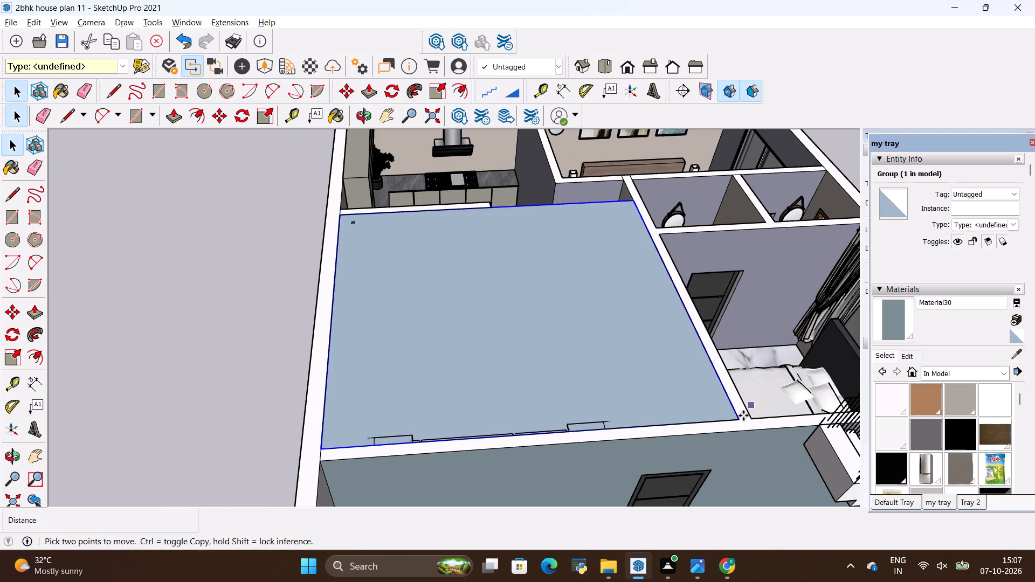
left_click(743, 415)
scroll(610, 318, "down", 5)
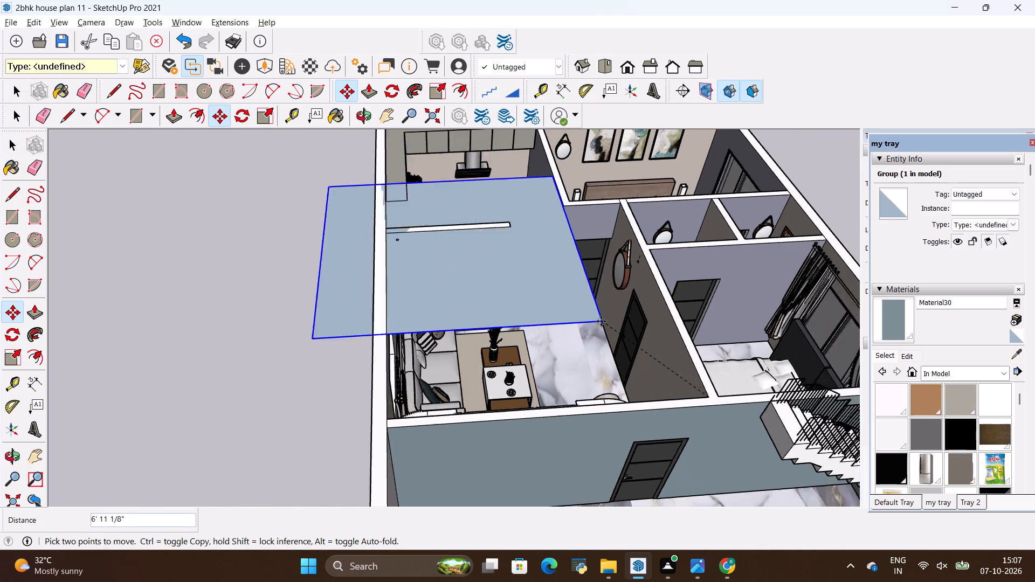
scroll(601, 321, "down", 16)
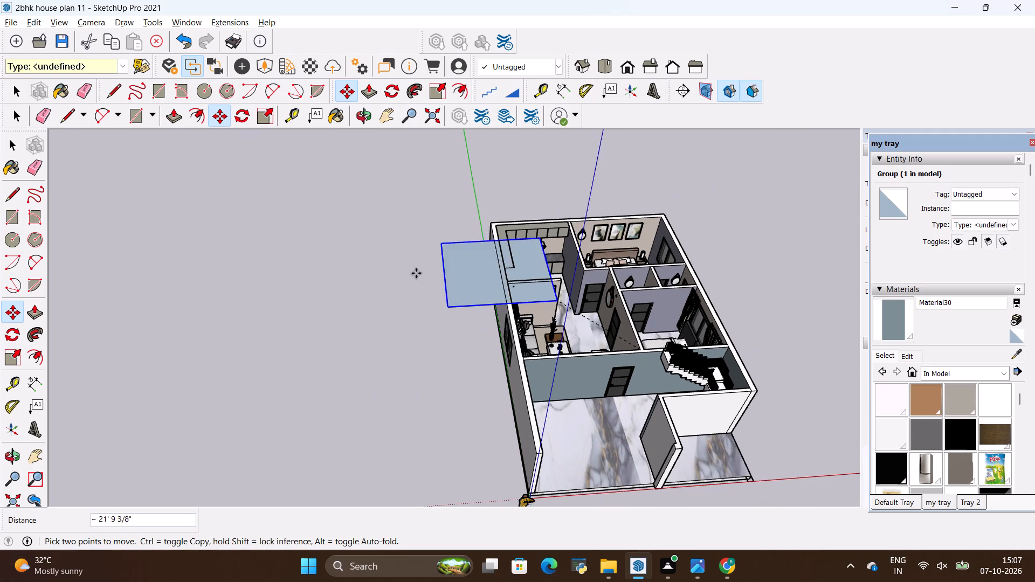
middle_click_drag(341, 345, 432, 169)
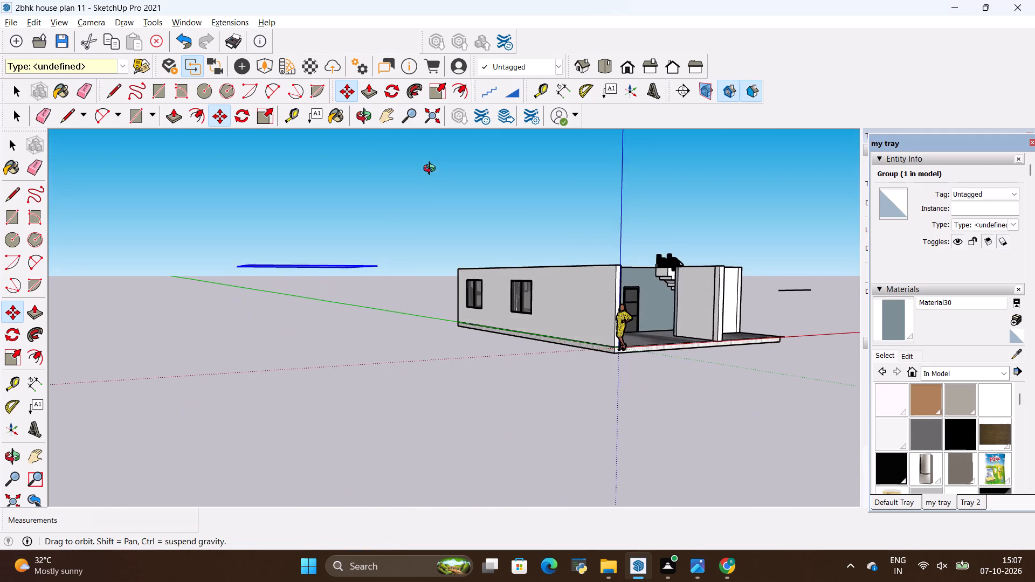
scroll(401, 263, "down", 13)
scroll(447, 181, "up", 5)
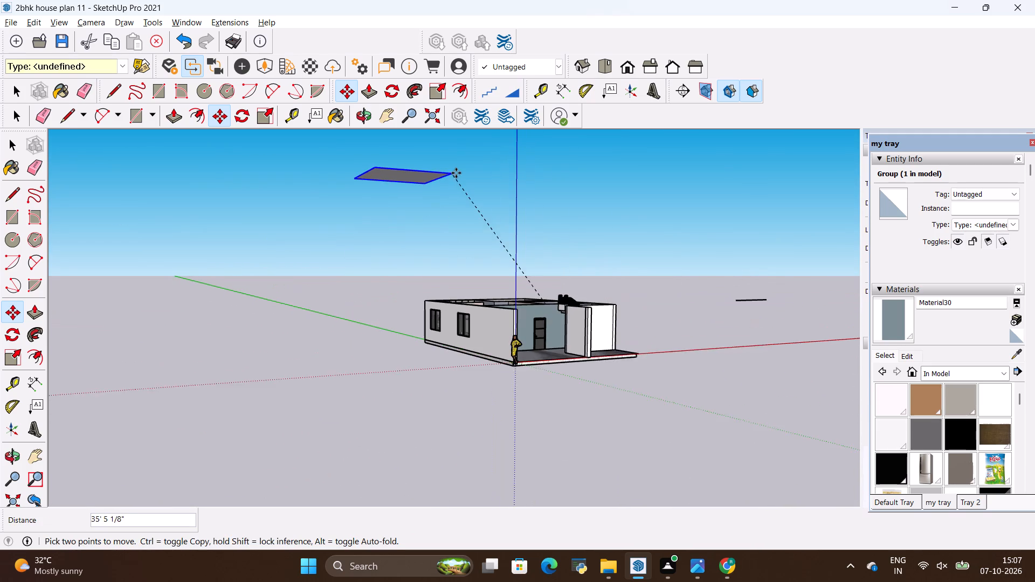
scroll(461, 172, "up", 4)
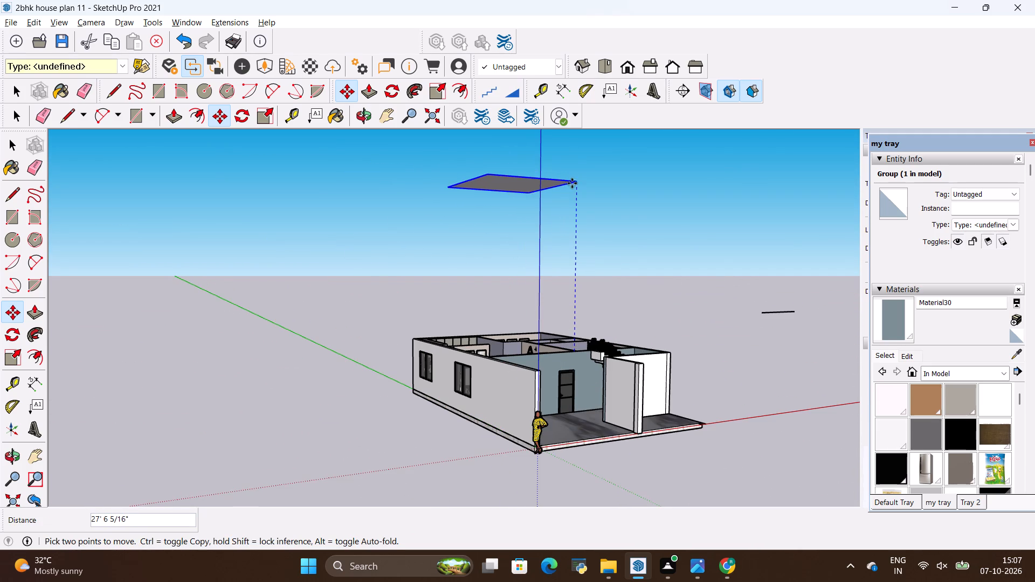
left_click(573, 194)
Deselect the raised group and examine its underside from below.
scroll(557, 187, "up", 1)
scroll(556, 187, "down", 6)
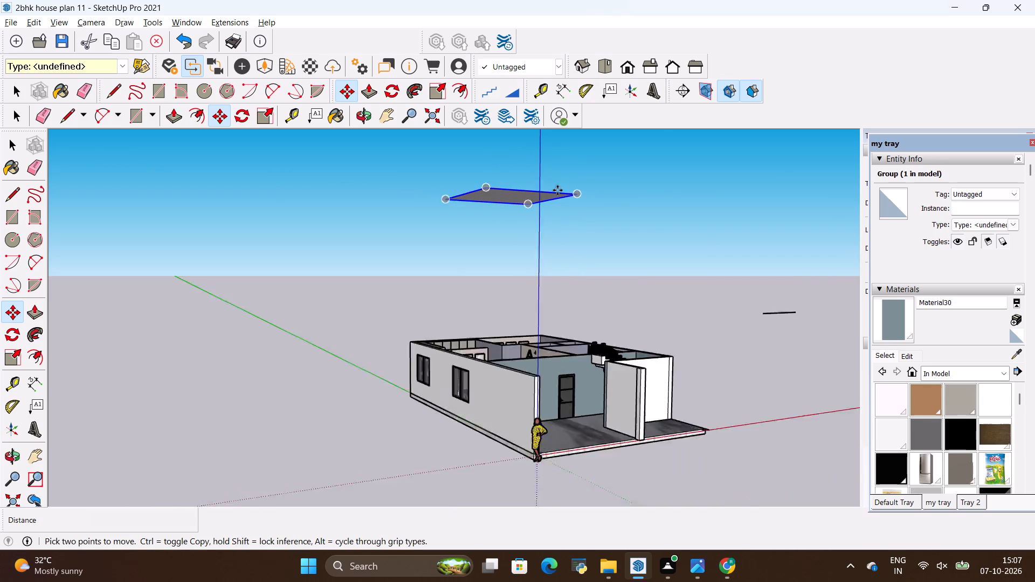
scroll(522, 244, "down", 1)
middle_click_drag(521, 254, 530, 153)
scroll(530, 155, "up", 10)
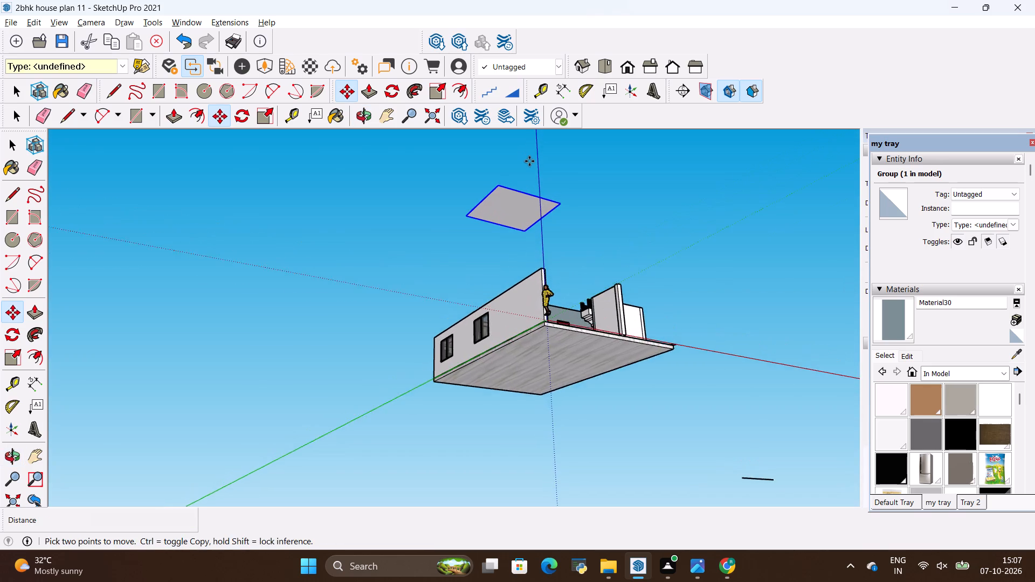
scroll(529, 161, "up", 20)
scroll(529, 161, "up", 9)
key("space")
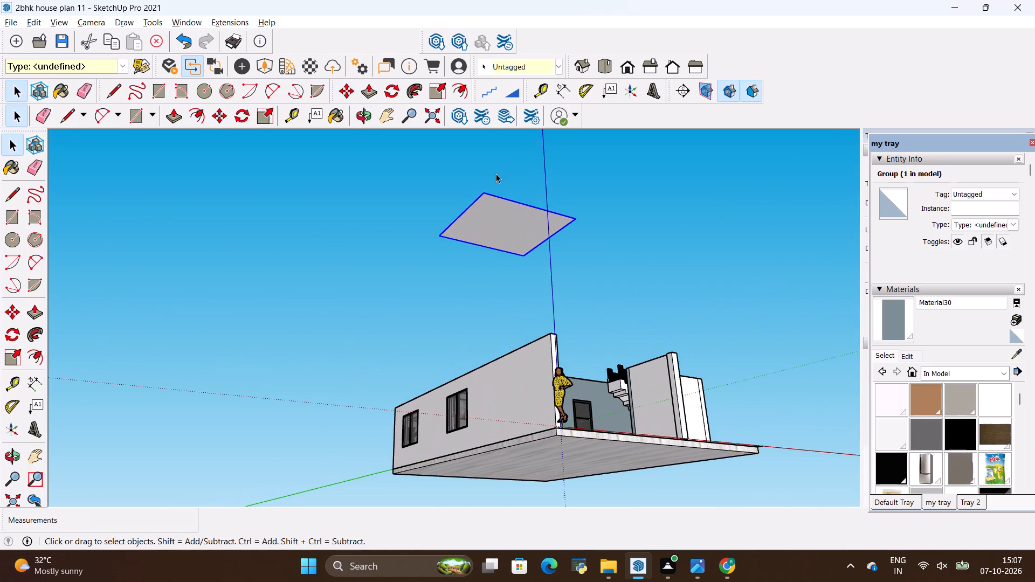
left_click(480, 171)
scroll(497, 170, "up", 18)
scroll(504, 190, "down", 6)
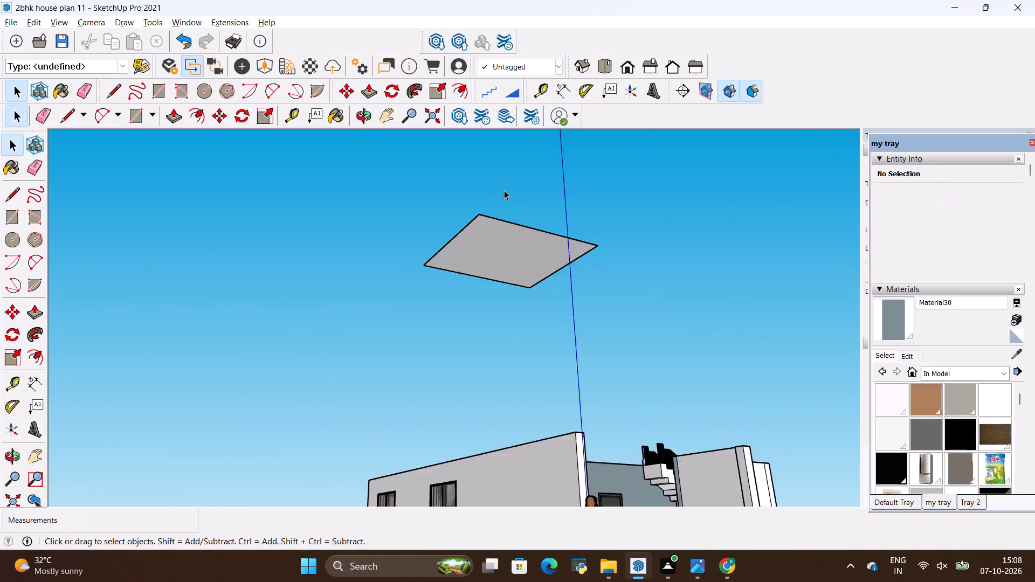
Open the raised living room ceiling panel group for editing and offset its face outline 18" inward.
scroll(505, 195, "up", 3)
scroll(516, 256, "up", 7)
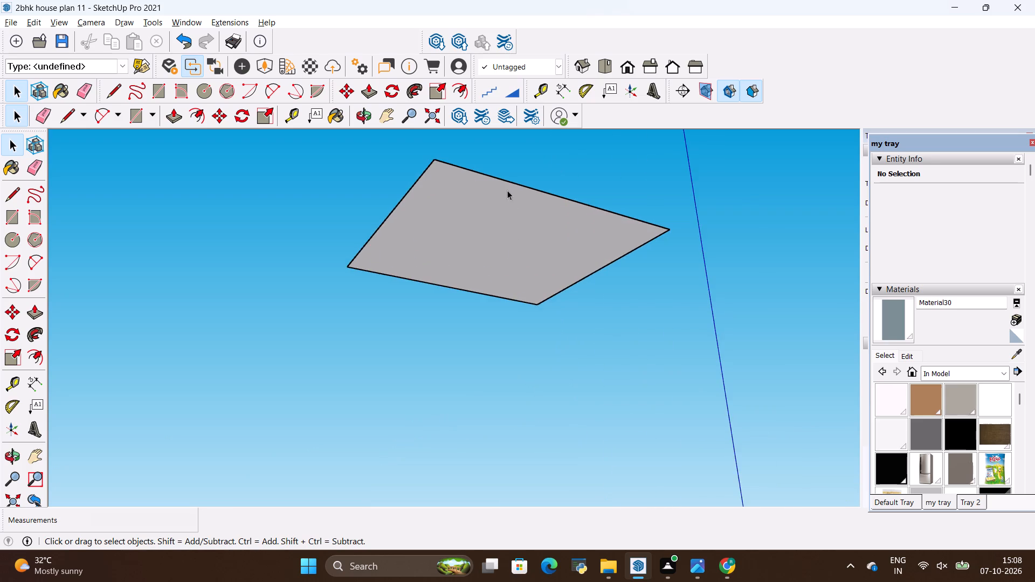
scroll(507, 186, "up", 3)
middle_click_drag(549, 199, 533, 193)
scroll(541, 194, "down", 7)
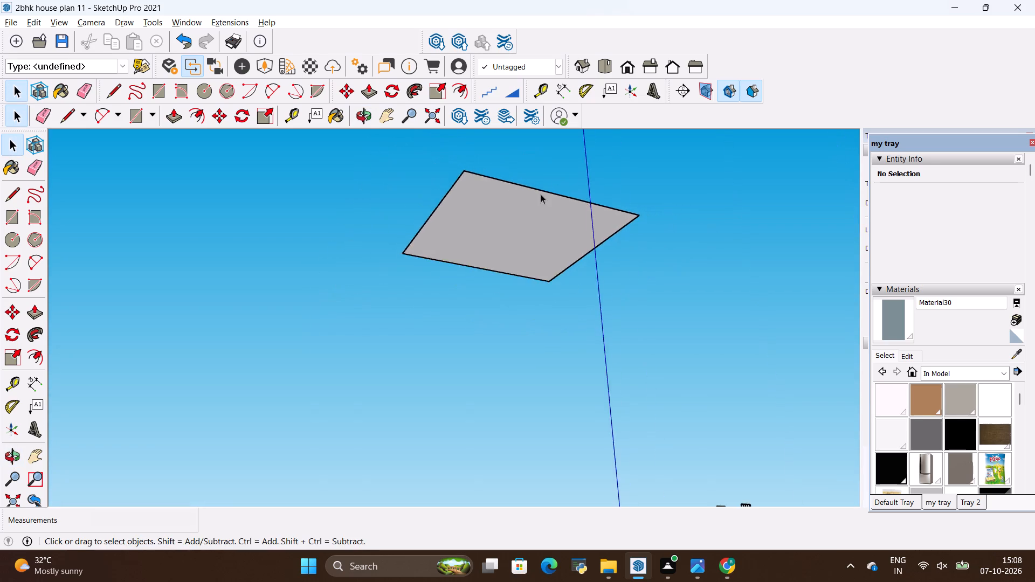
scroll(599, 156, "up", 3)
scroll(599, 221, "down", 3)
middle_click_drag(574, 268, 608, 212)
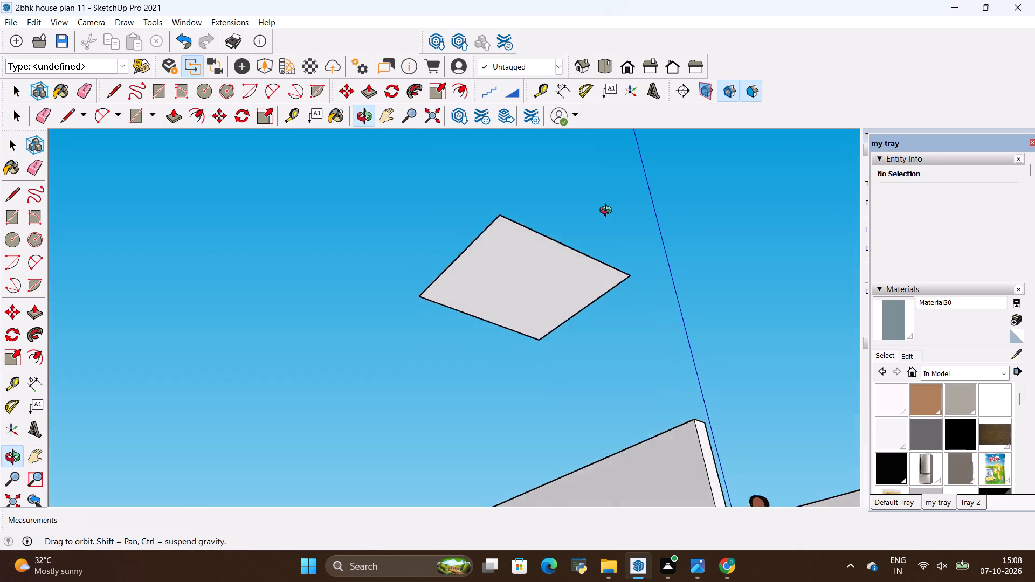
middle_click_drag(608, 212, 563, 202)
scroll(563, 210, "up", 9)
scroll(540, 250, "up", 1)
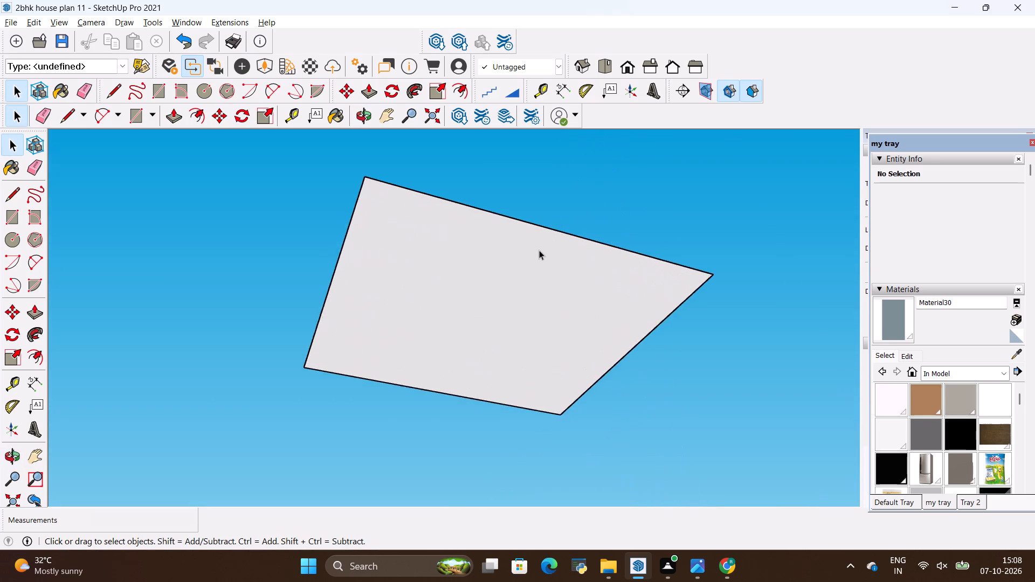
middle_click_drag(540, 251, 553, 263)
double_click(440, 237)
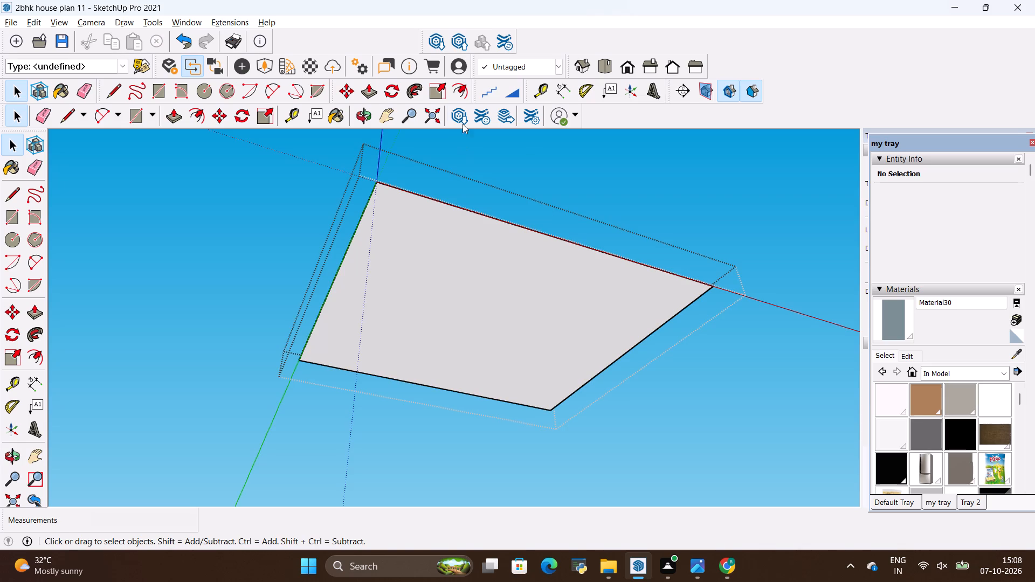
left_click(460, 87)
left_click(507, 277)
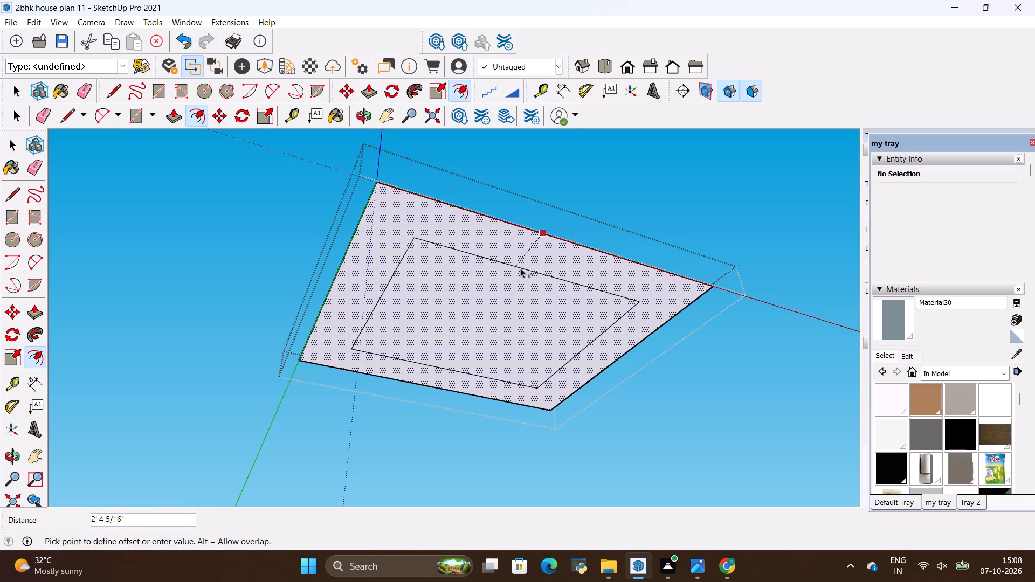
key("BackSpace")
type("18")
key("shift+quotedbl")
key("Return")
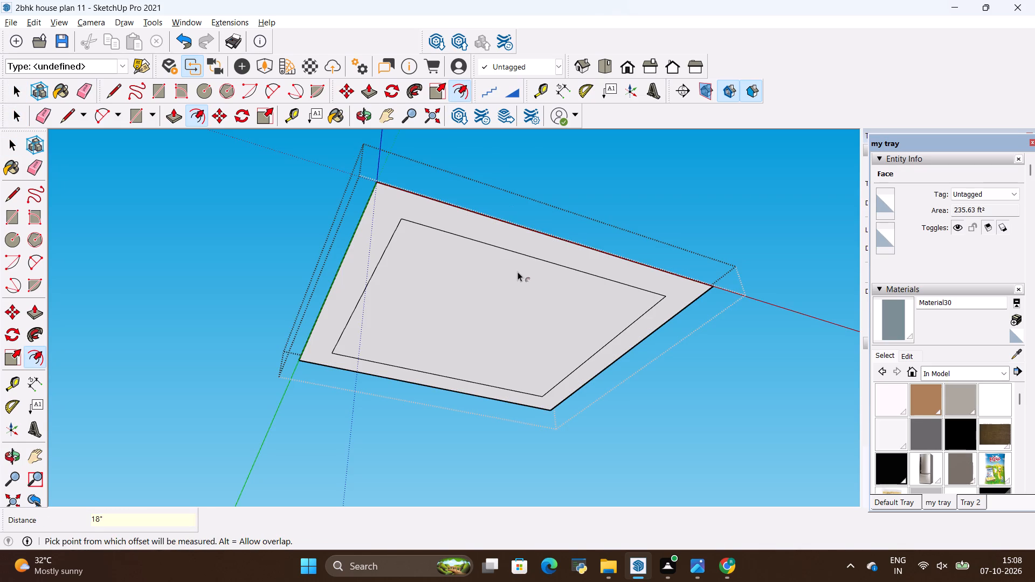
Offset the inner rectangle 1' inward, and offset the resulting smaller rectangle a further 2' inward.
left_click(514, 352)
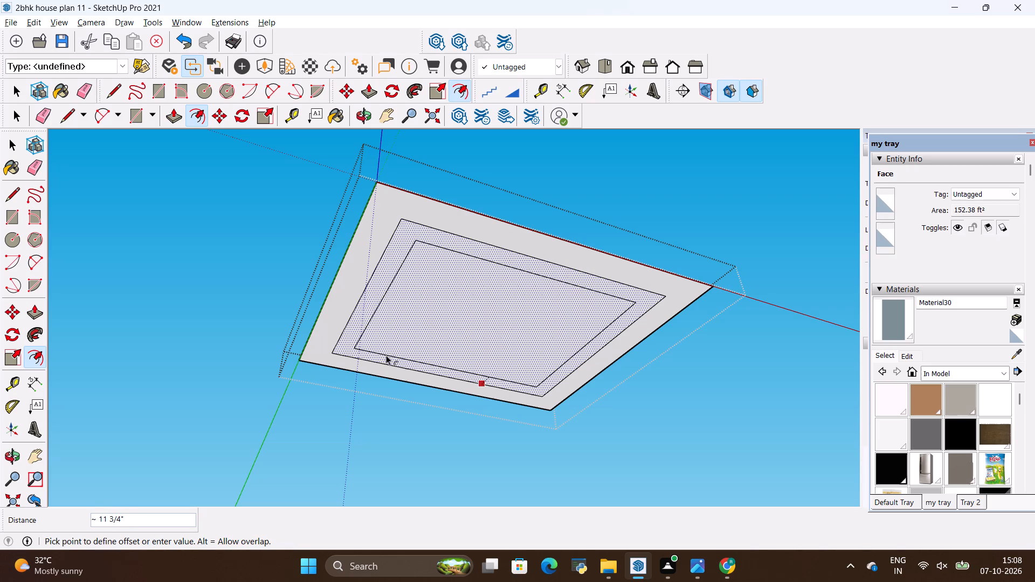
key("BackSpace")
type("1'")
key("Return")
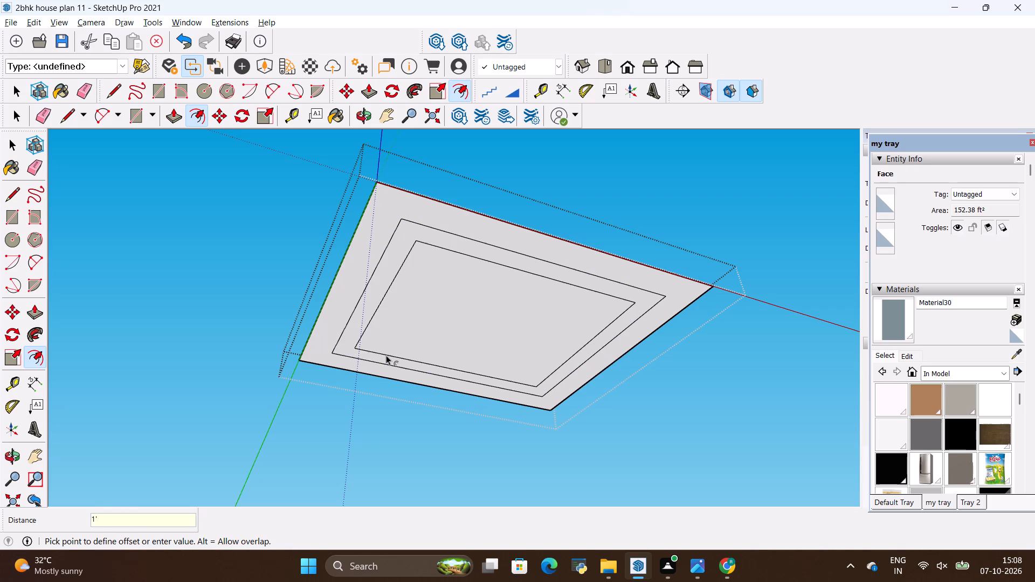
left_click(396, 350)
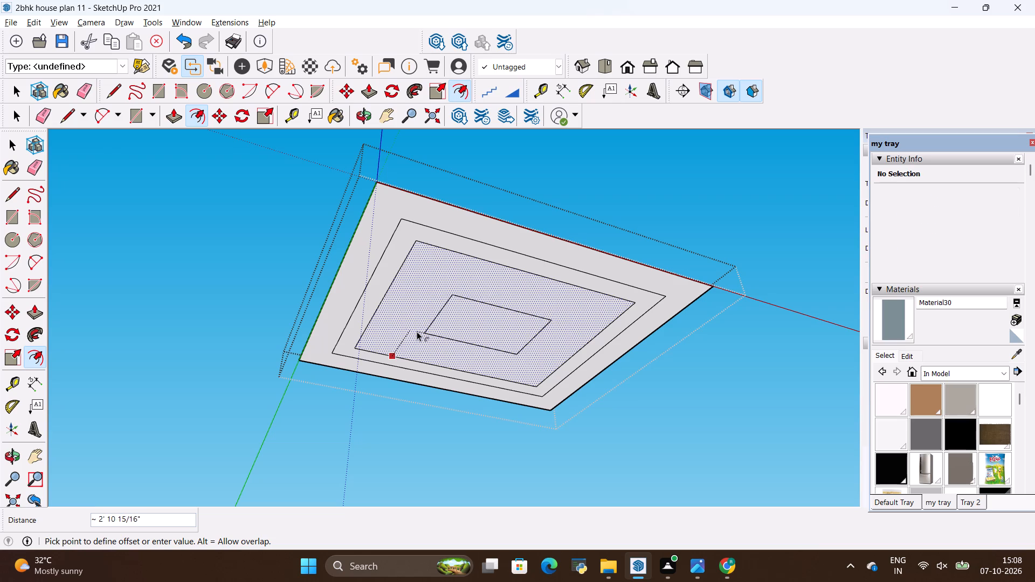
key("BackSpace")
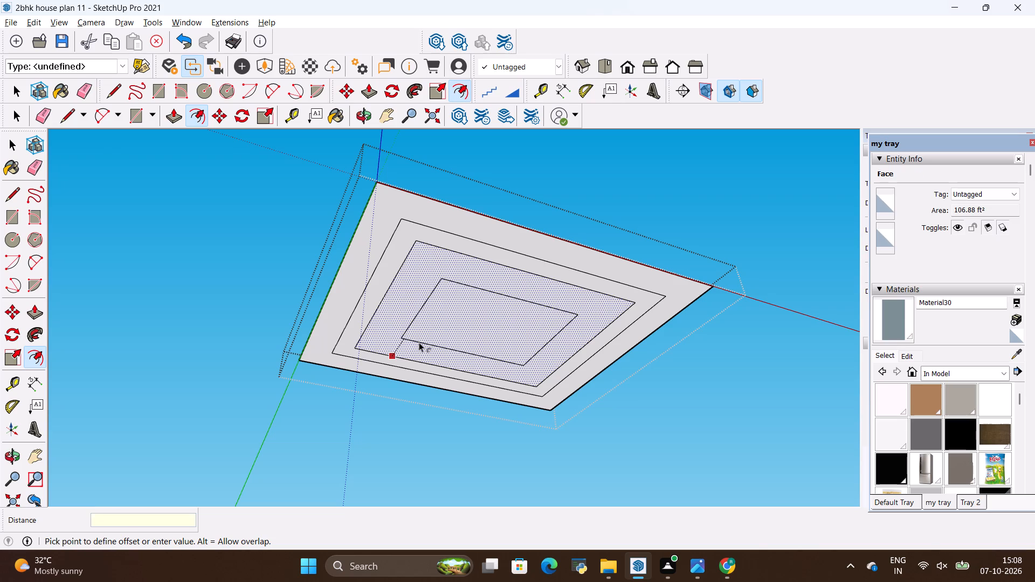
type("2'")
key("Return")
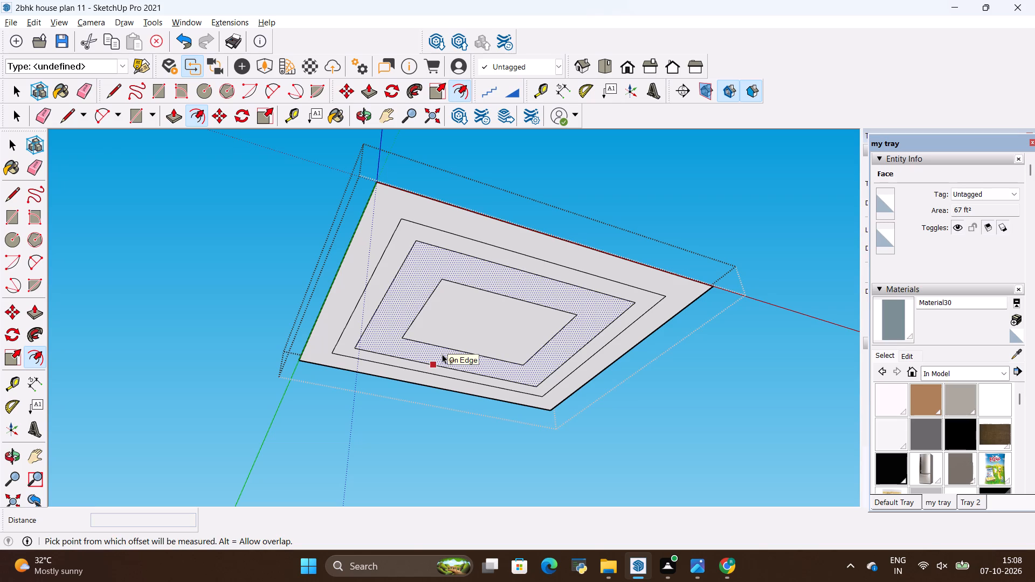
middle_click_drag(469, 352, 460, 245)
scroll(461, 247, "down", 1)
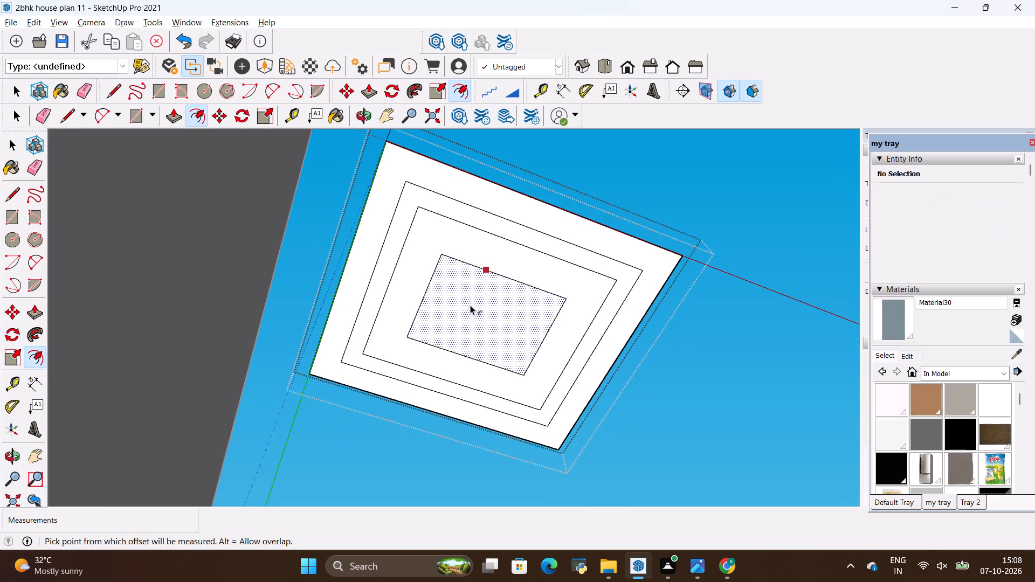
key("Escape")
key("Escape")
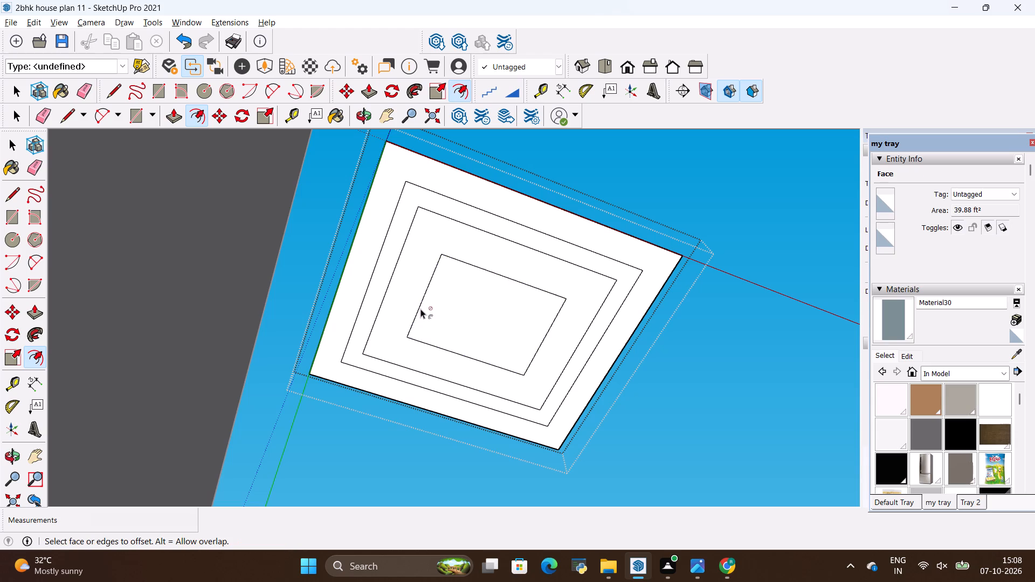
key("space")
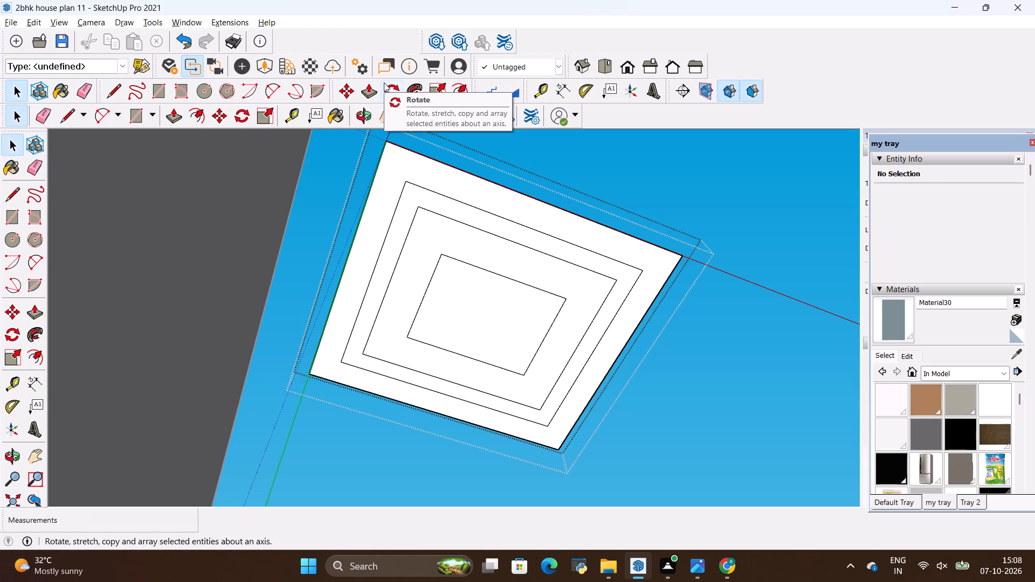
Create two diagonal guide lines through opposite corners of the innermost rectangle to locate its centre.
key("t")
left_click(409, 343)
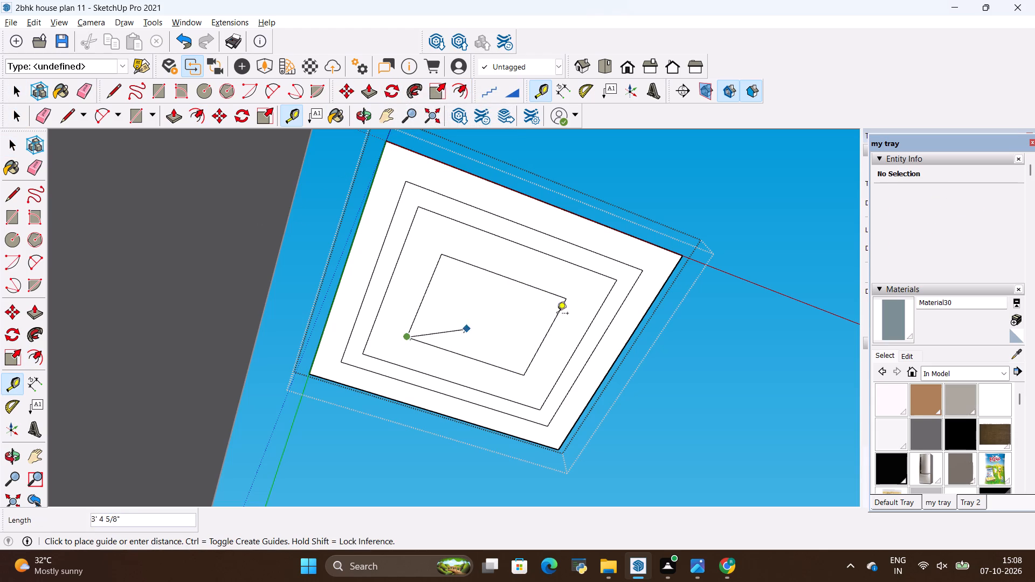
left_click(567, 300)
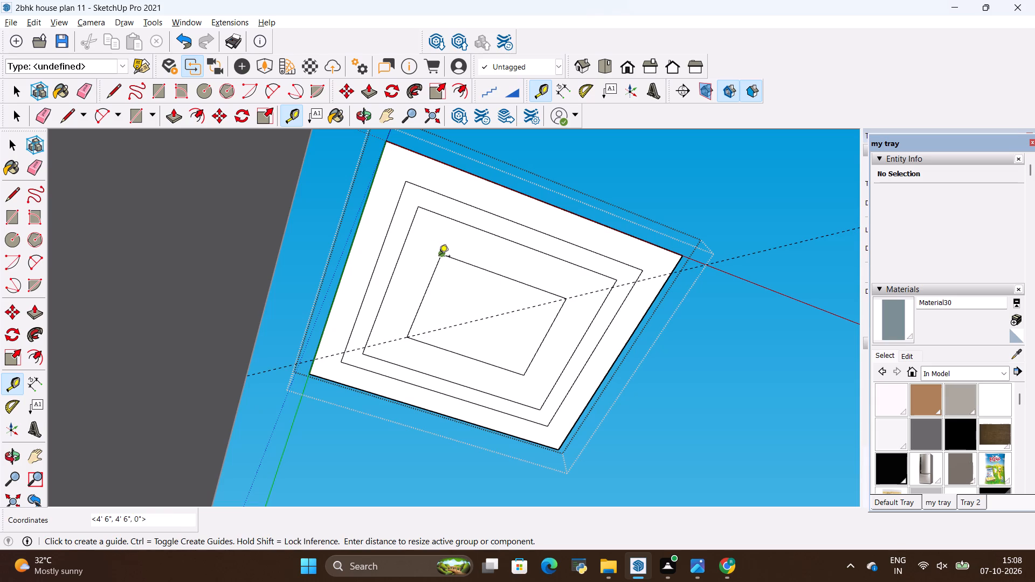
left_click(439, 257)
left_click(526, 373)
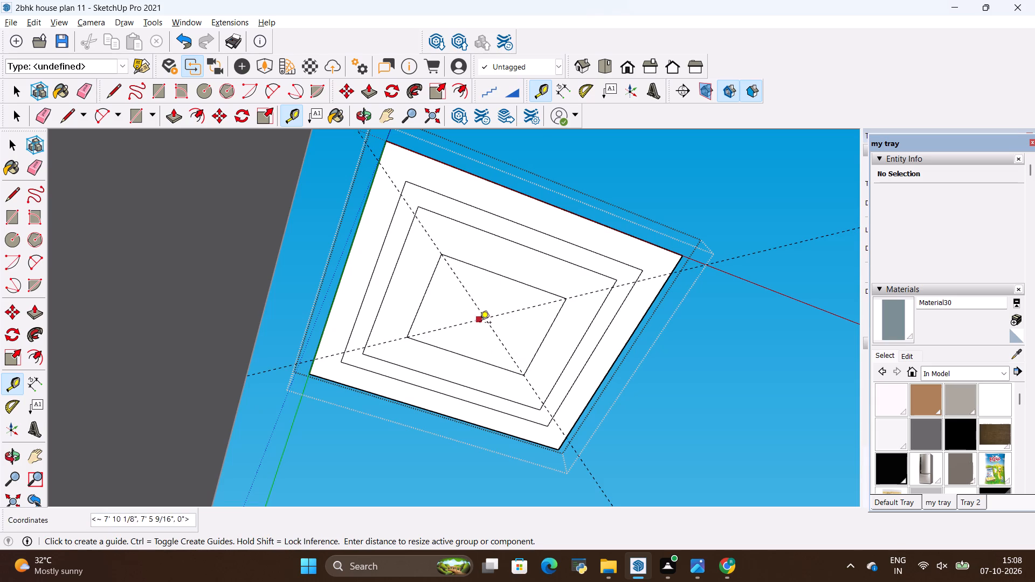
Draw two concentric circles with radii of 1' and 2' at the crossing of the diagonal guides.
scroll(480, 323, "up", 3)
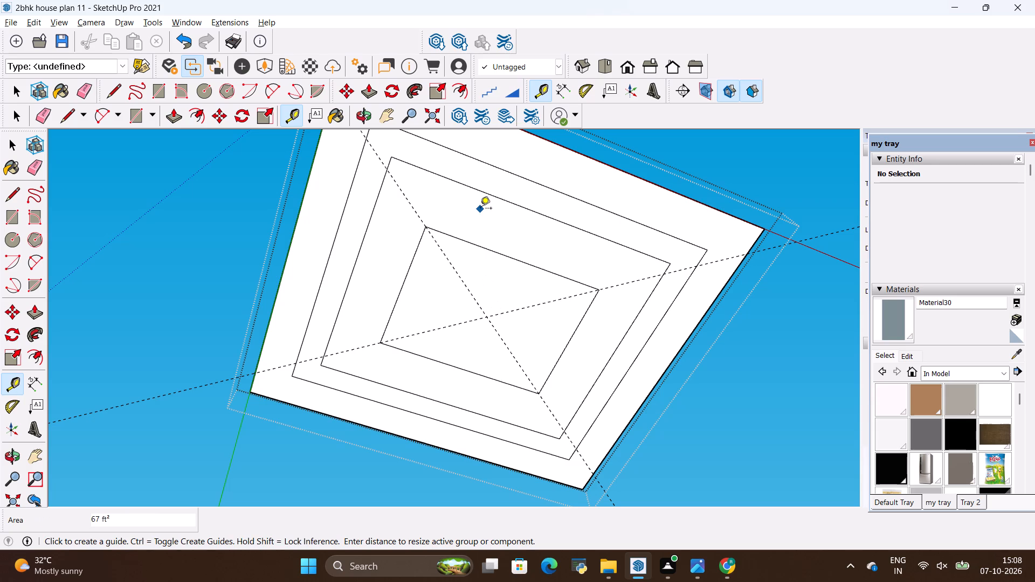
key("c")
left_click(486, 315)
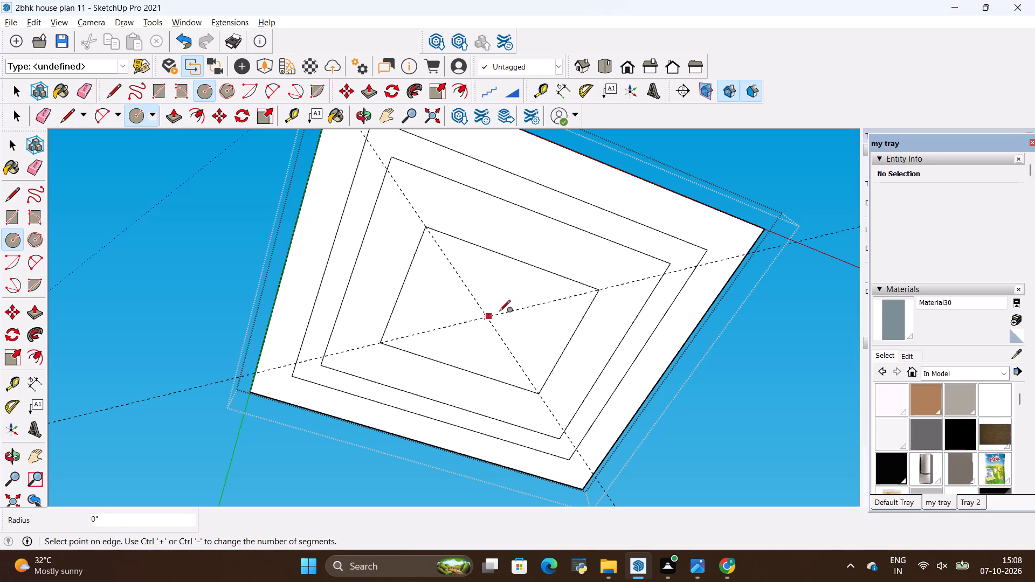
key("BackSpace")
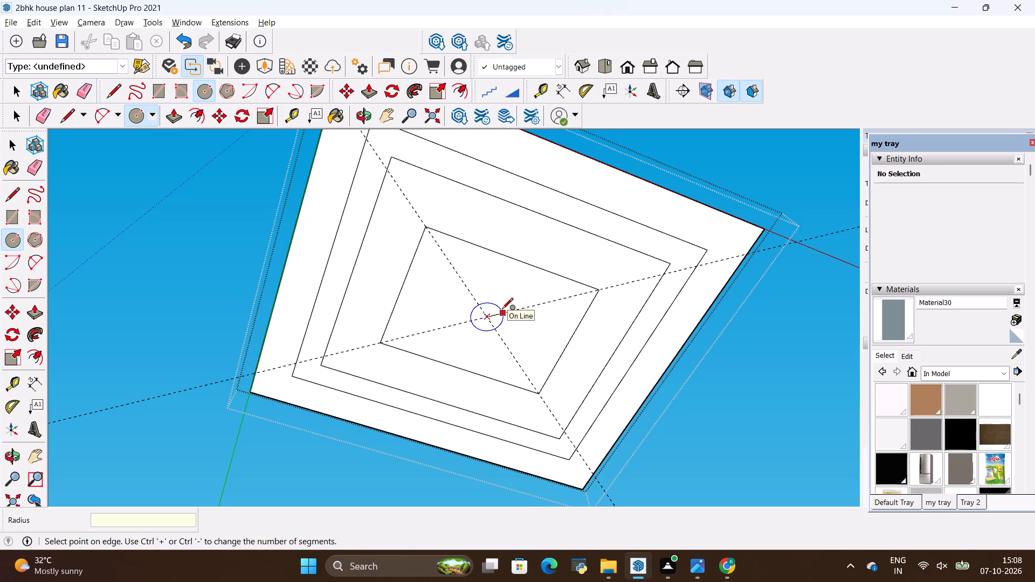
type("1'")
key("Return")
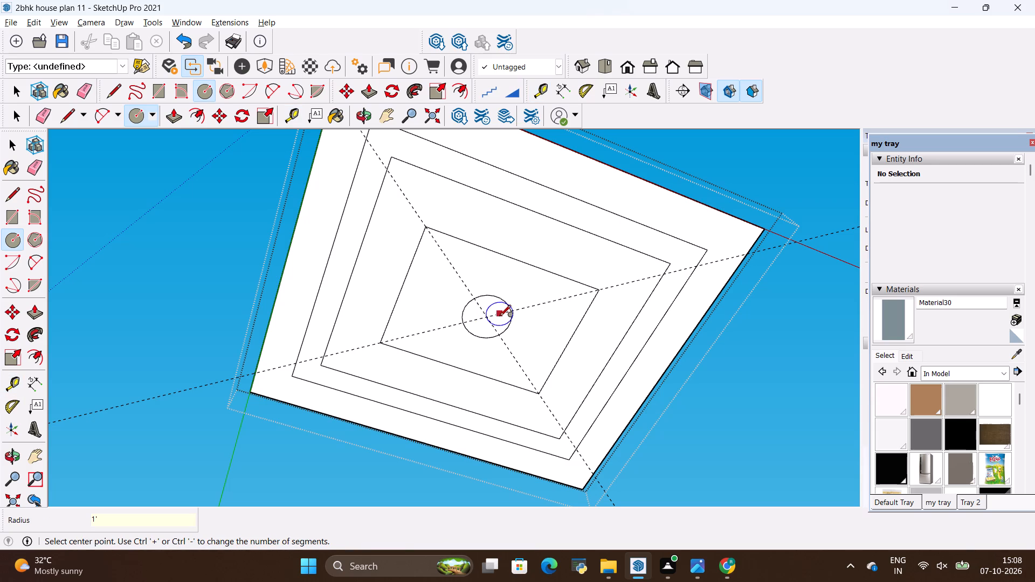
left_click(489, 318)
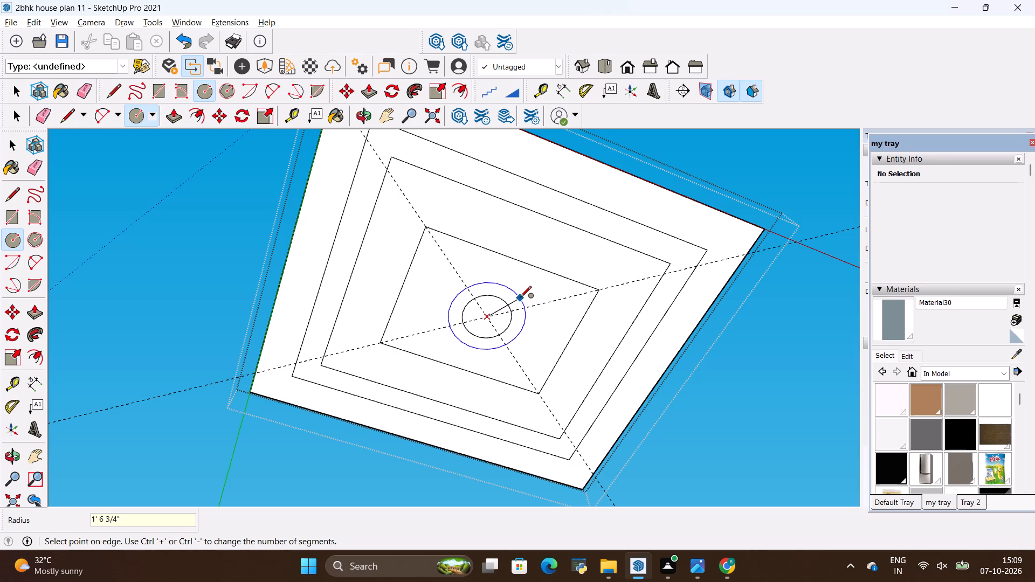
key("BackSpace")
type("2'")
key("Return")
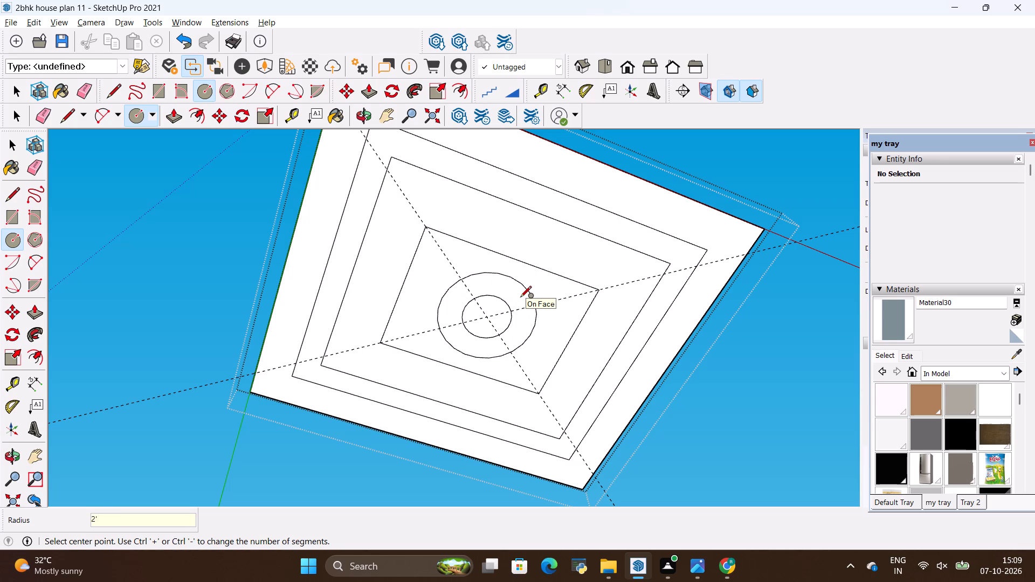
key("space")
left_click(737, 315)
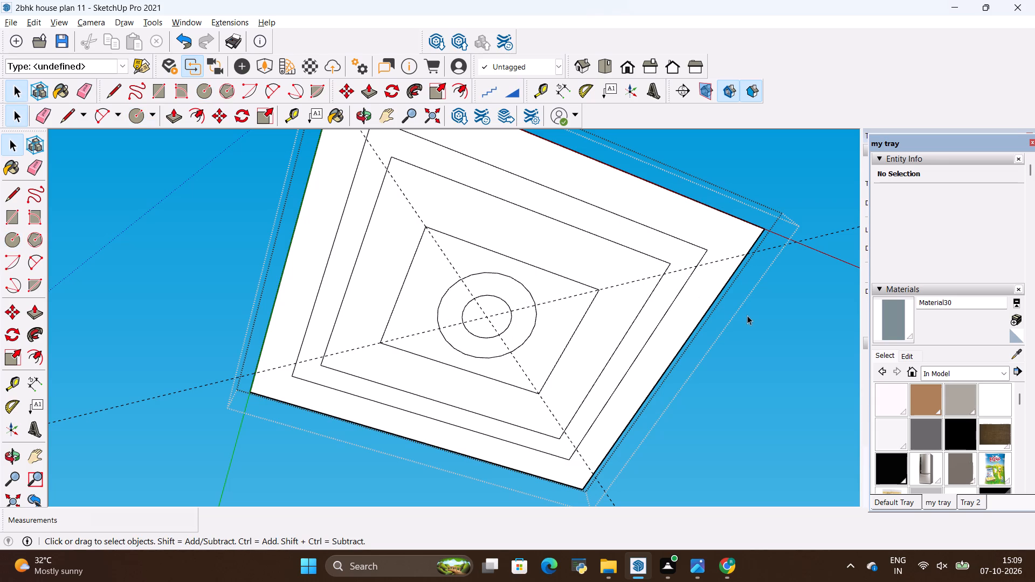
Push/Pull the outermost border band of the ceiling panel 6" downward.
left_click(487, 298)
left_click(495, 287)
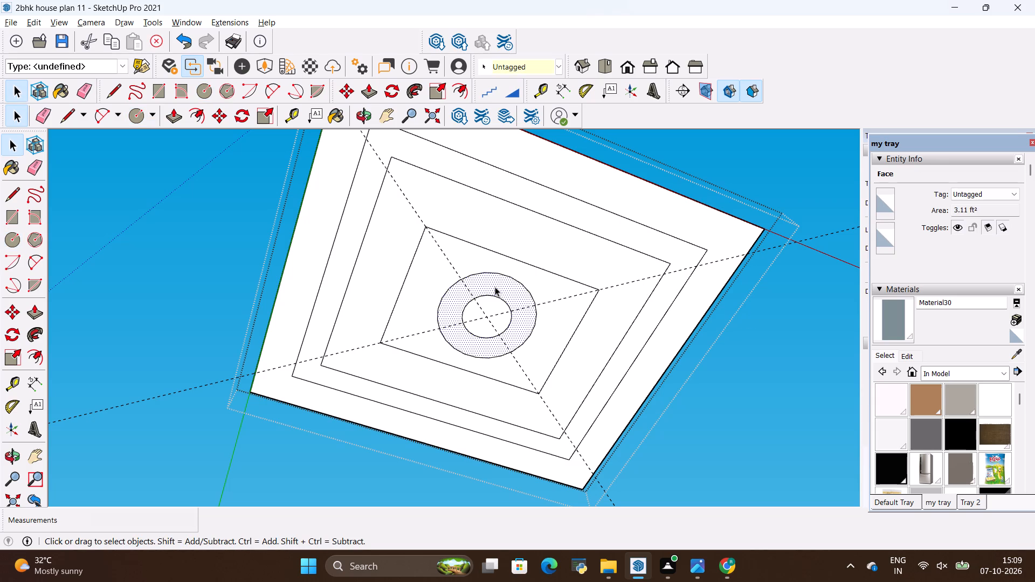
key("p")
left_click(695, 225)
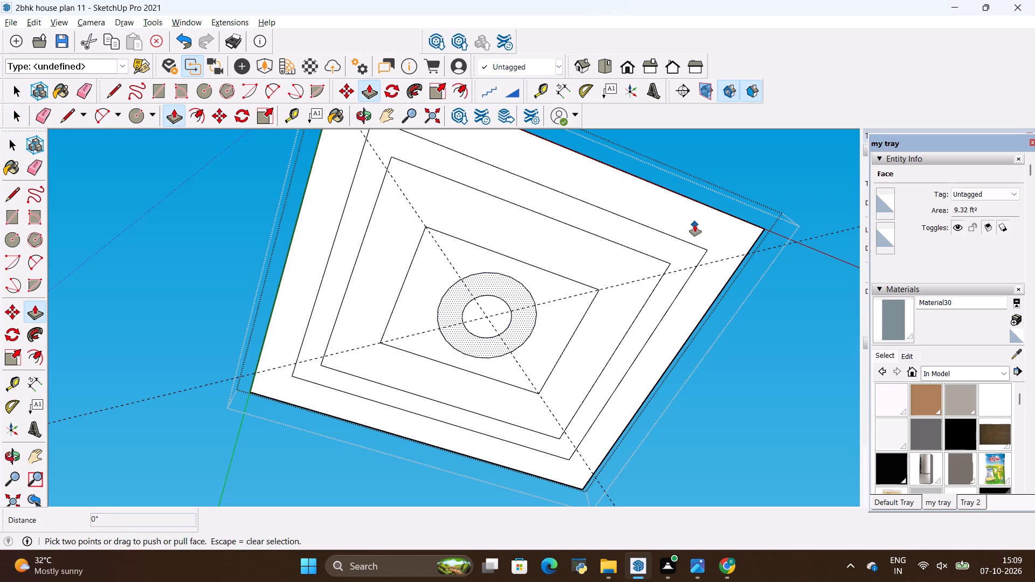
key("Escape")
left_click(695, 228)
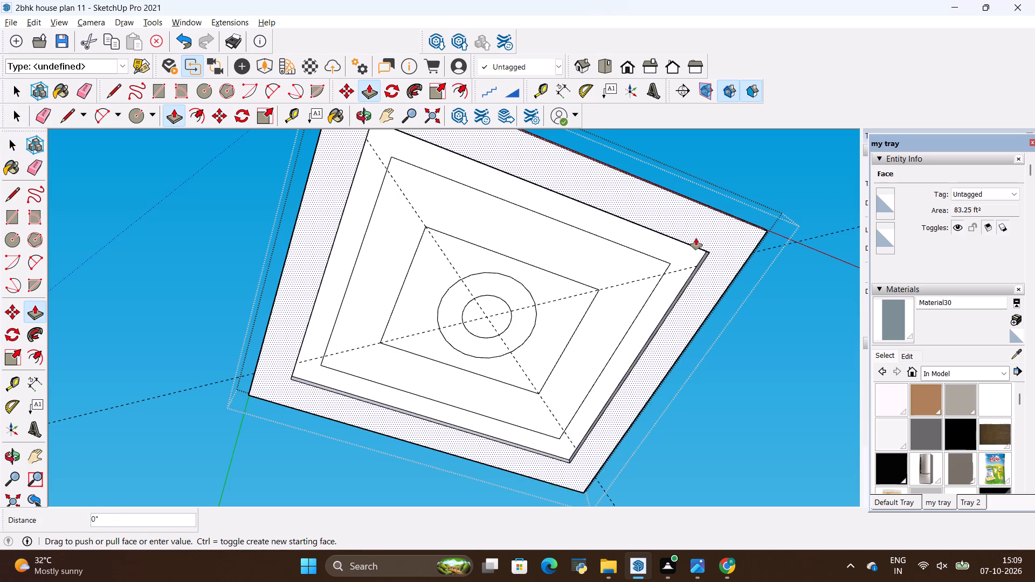
key("BackSpace")
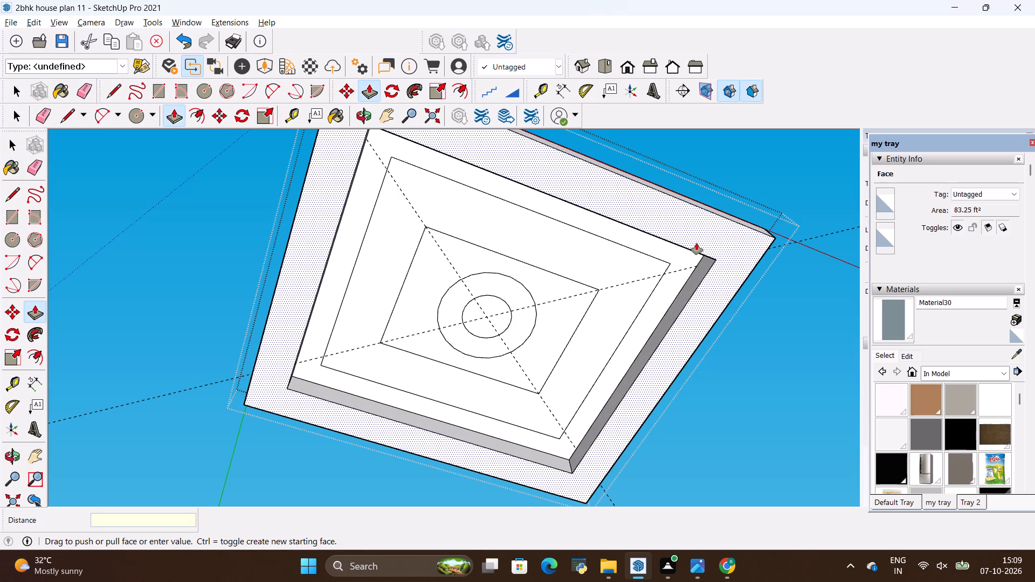
key("6")
key("shift+quotedbl")
key("Return")
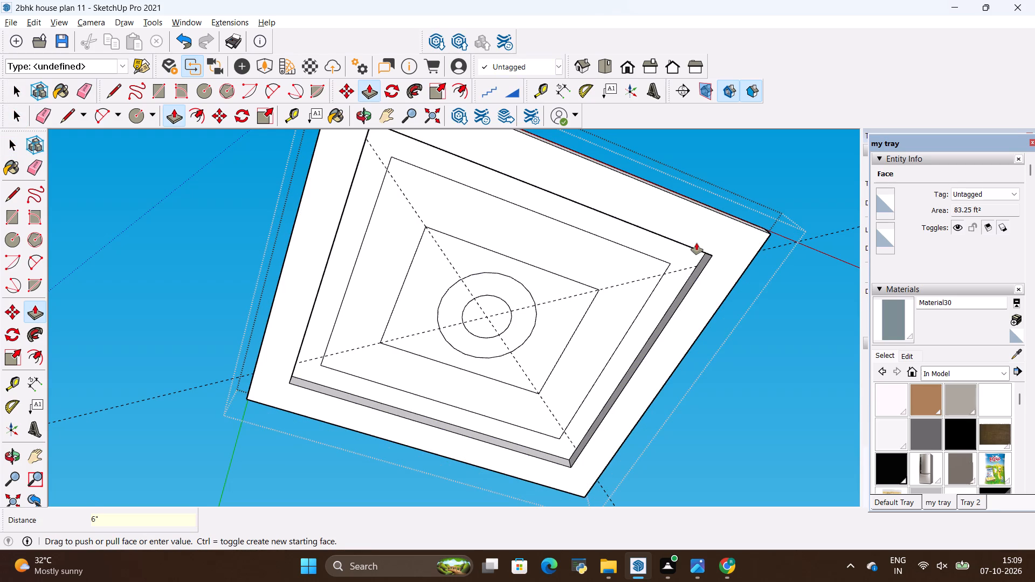
Push/Pull the wide rectangular band around the innermost rectangle 4" downward.
left_click(652, 267)
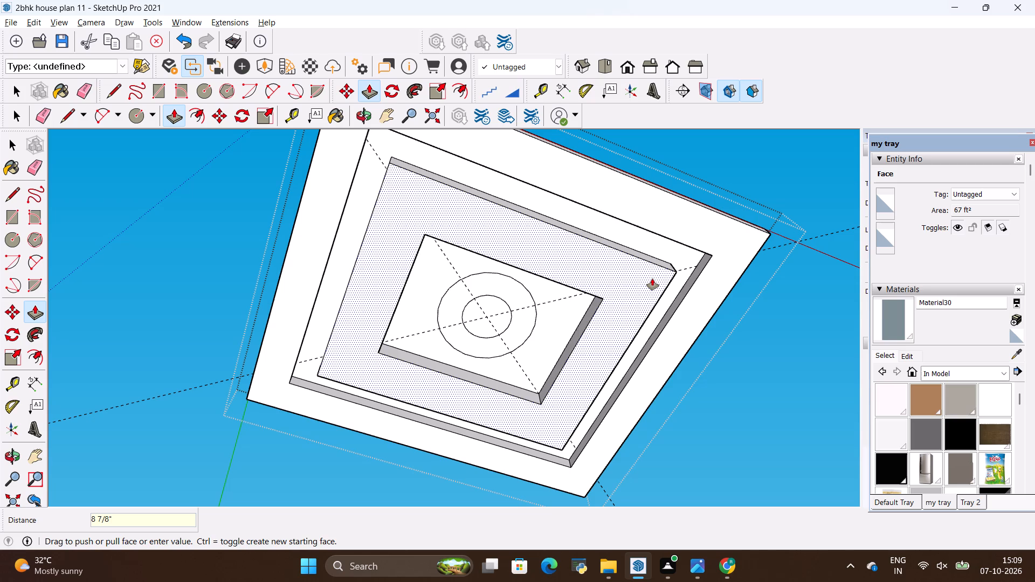
key("BackSpace")
key("4")
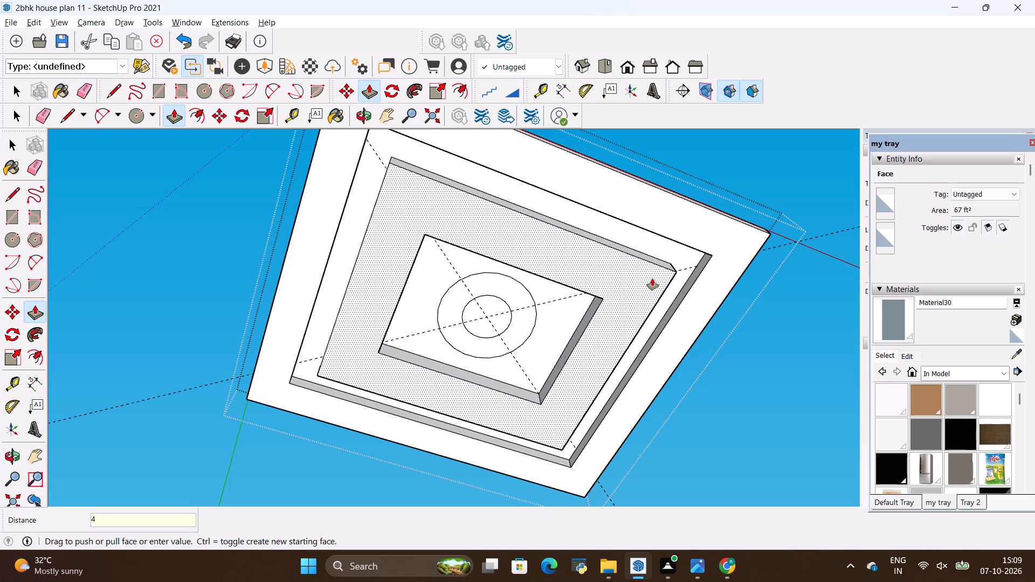
key("shift+quotedbl")
key("Return")
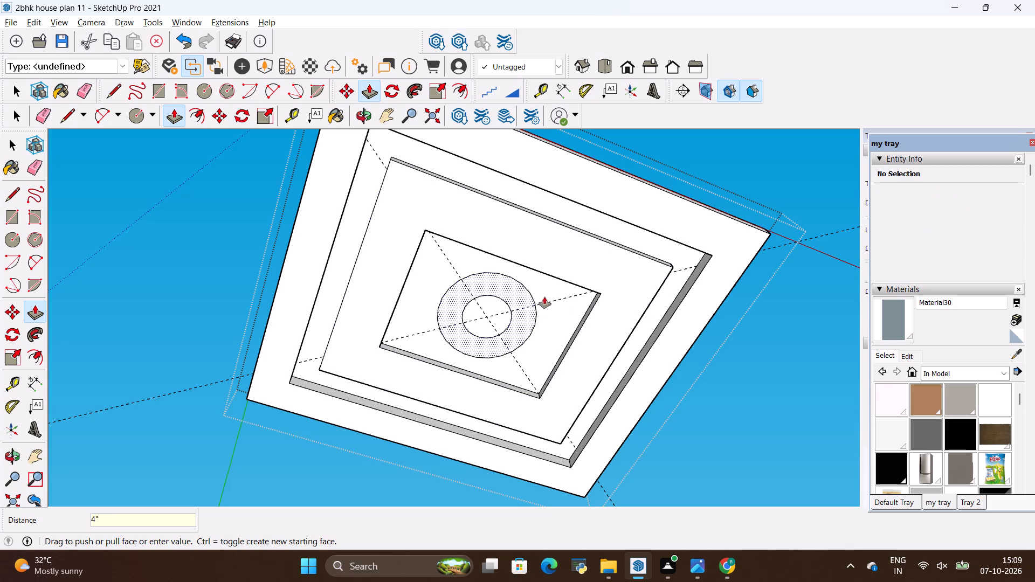
Push/Pull the ring between the two central circles 4" downward.
left_click(527, 315)
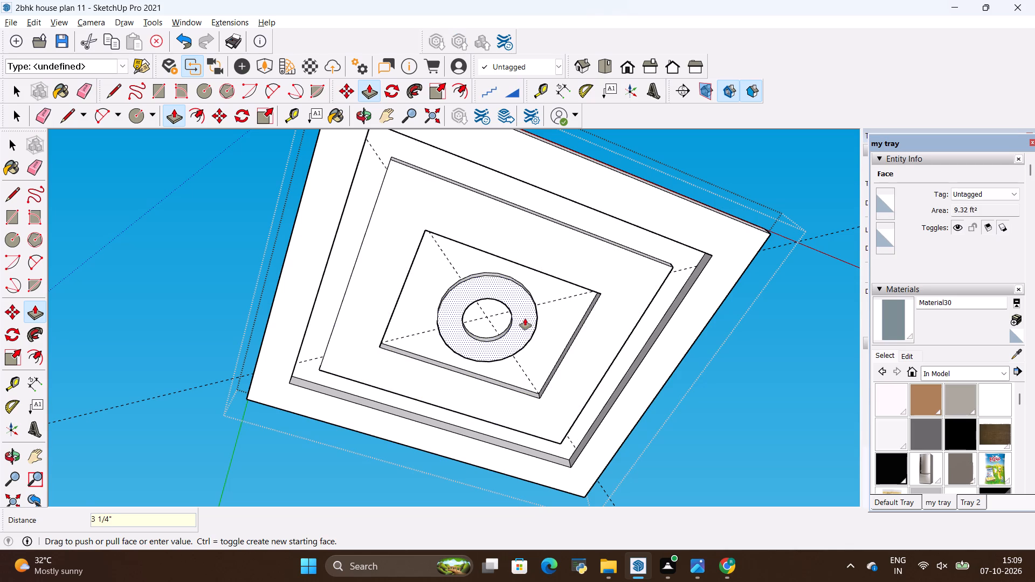
key("BackSpace")
type("4\"")
key("Return")
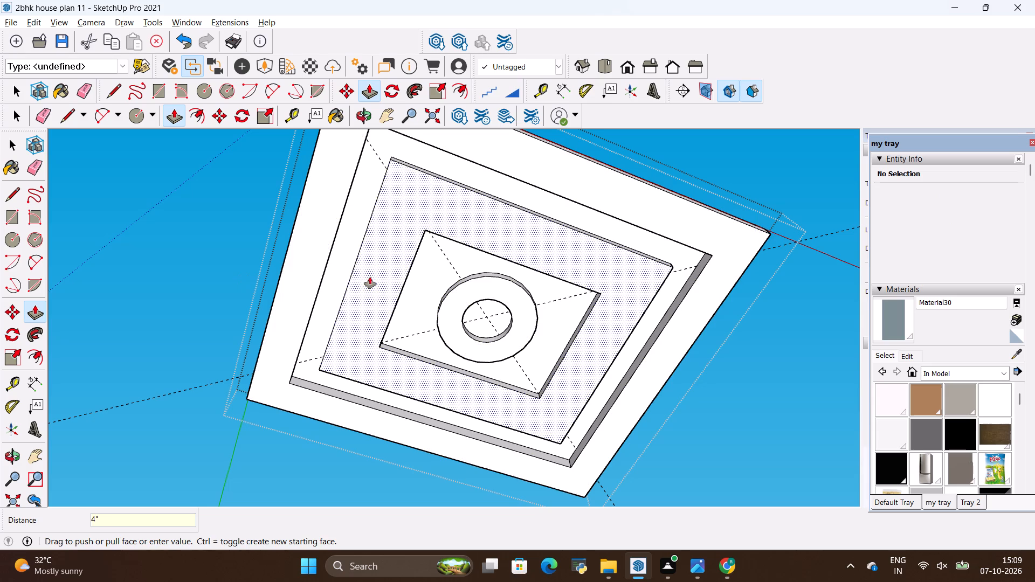
Undo the last Push/Pull of the ring between the two central circles.
key("alt+BackSpace")
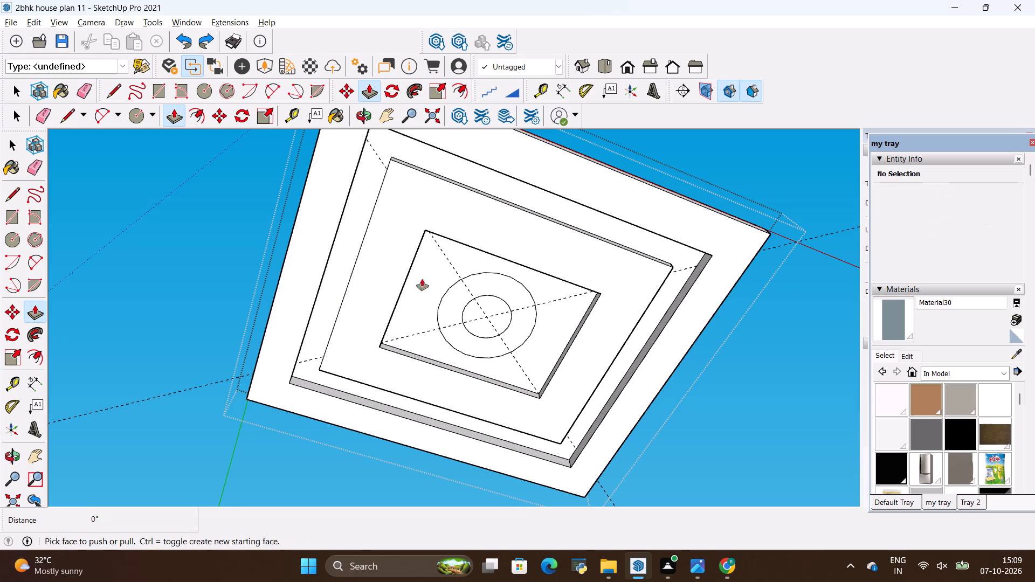
Set the inner 1' radius circle at the ceiling's centre to 200 segments.
key("space")
left_click(490, 294)
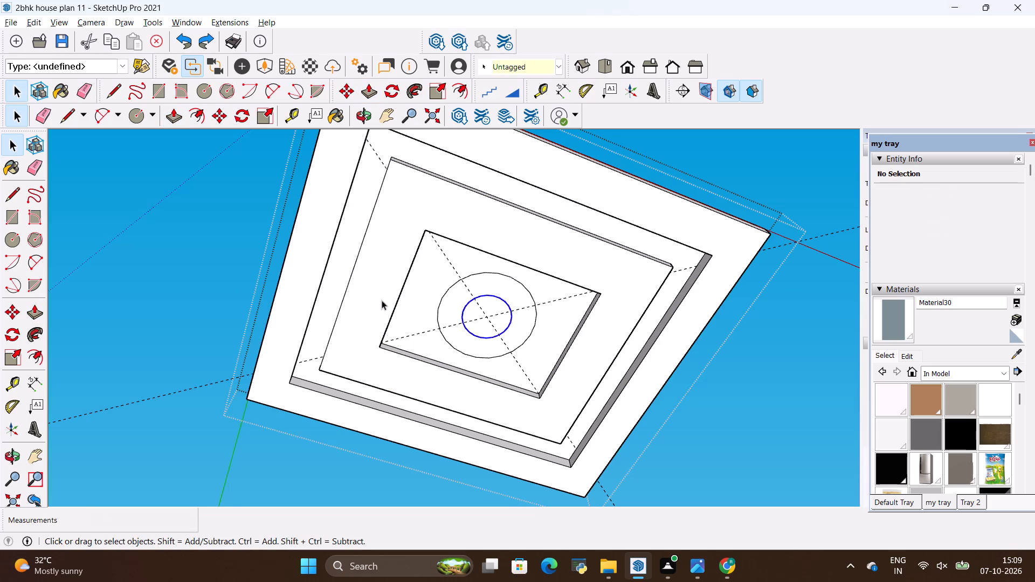
left_click(992, 224)
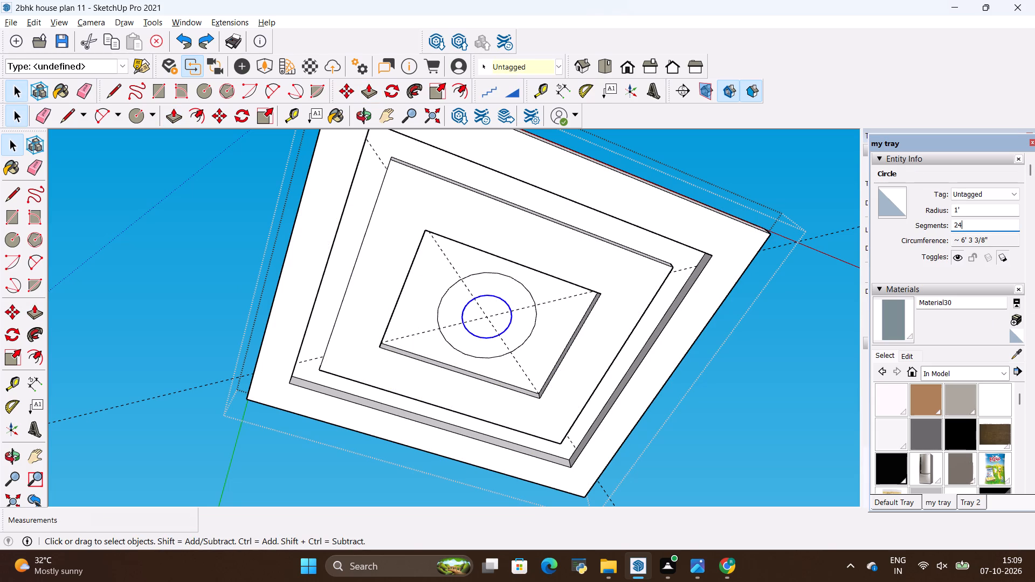
key("BackSpace")
key("BackSpace")
type("00")
key("Return")
left_click(997, 359)
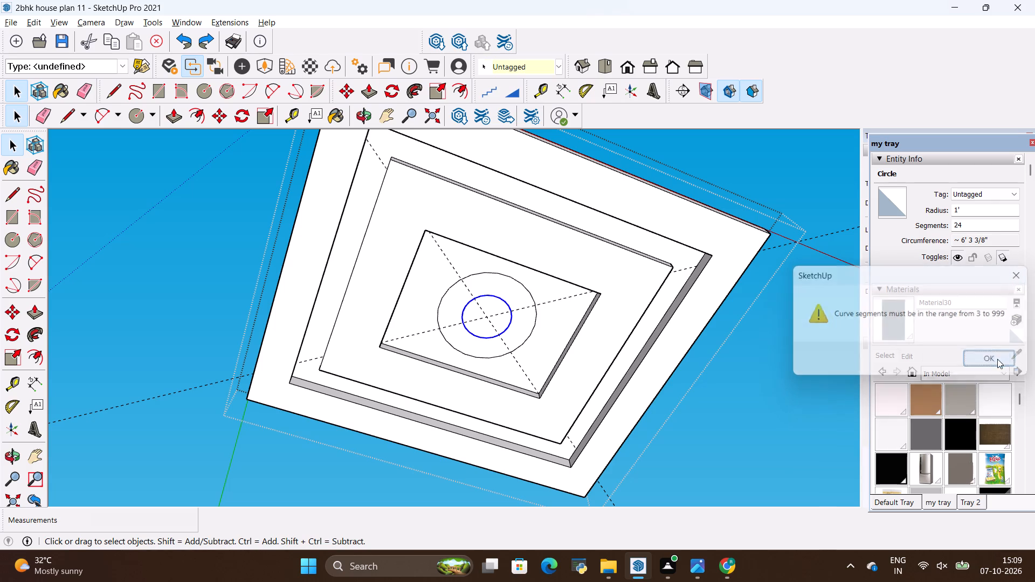
left_click(970, 226)
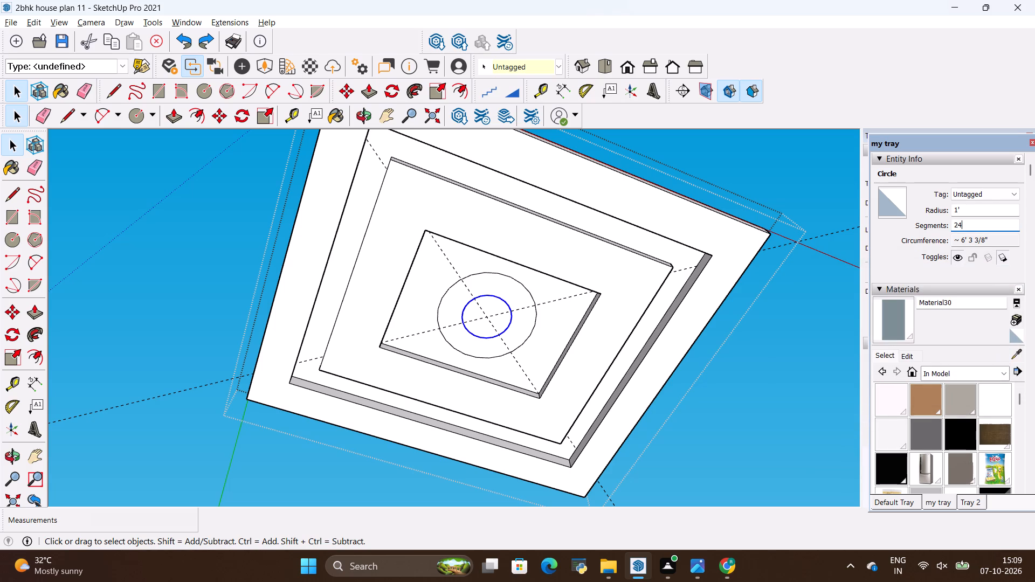
key("BackSpace")
type("00")
key("Return")
Set the outer 2' radius circle around it to 200 segments.
scroll(815, 250, "up", 2)
scroll(319, 375, "up", 4)
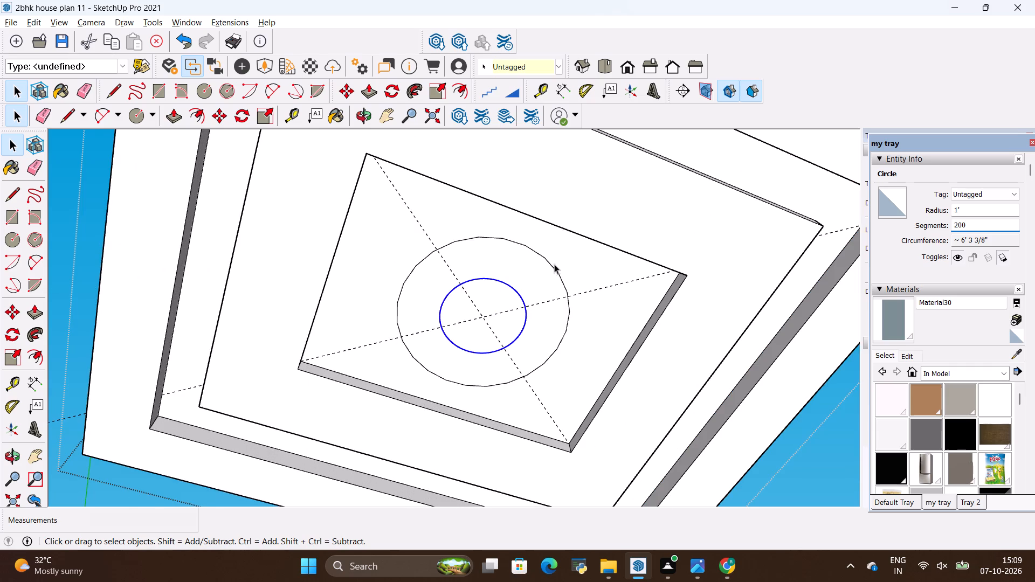
left_click(561, 276)
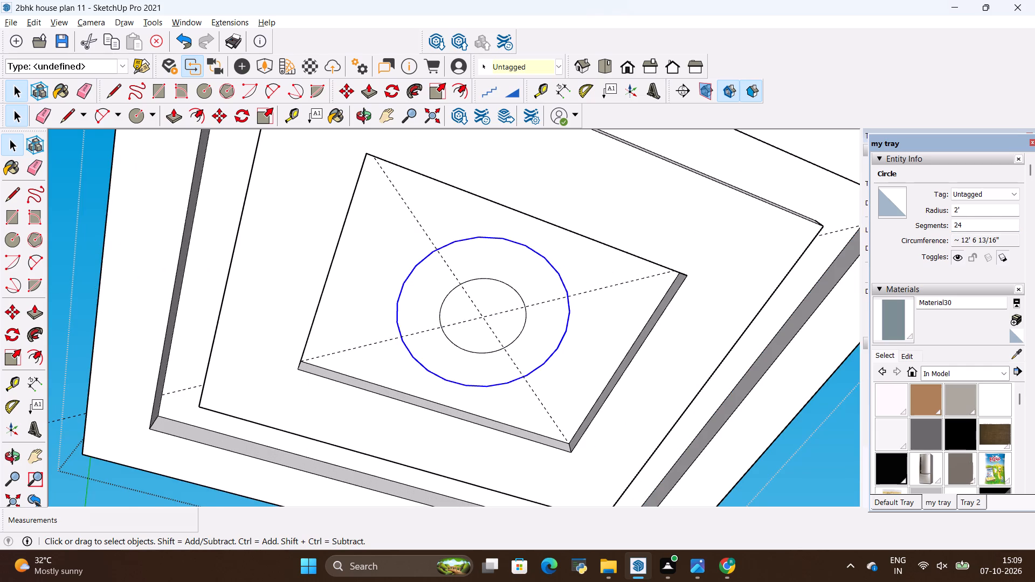
left_click(974, 228)
key("BackSpace")
type("00")
key("Return")
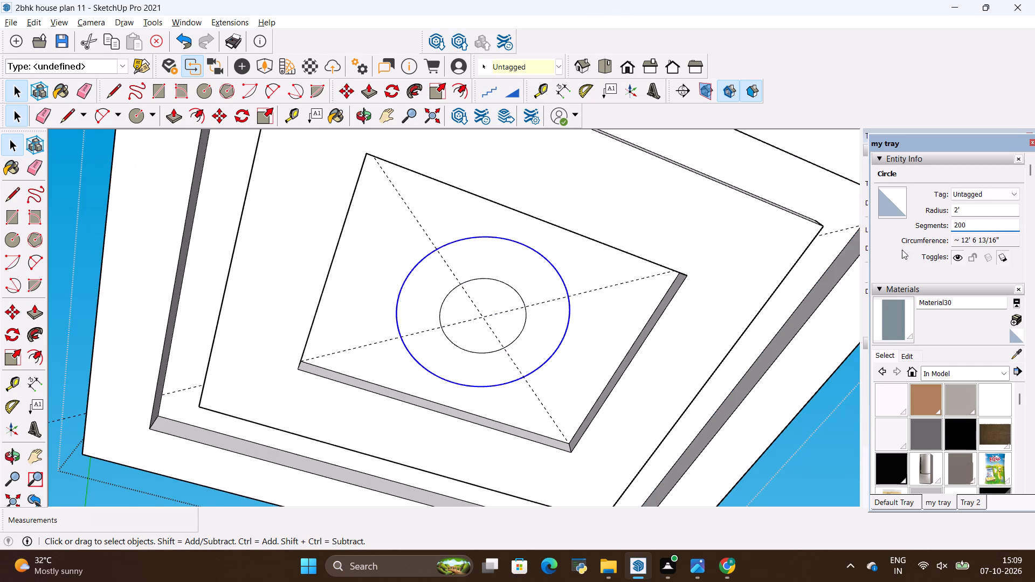
Push/Pull the ring between the two smoothed central circles 4" downward.
scroll(780, 261, "down", 2)
scroll(549, 294, "up", 2)
key("space")
left_click(613, 261)
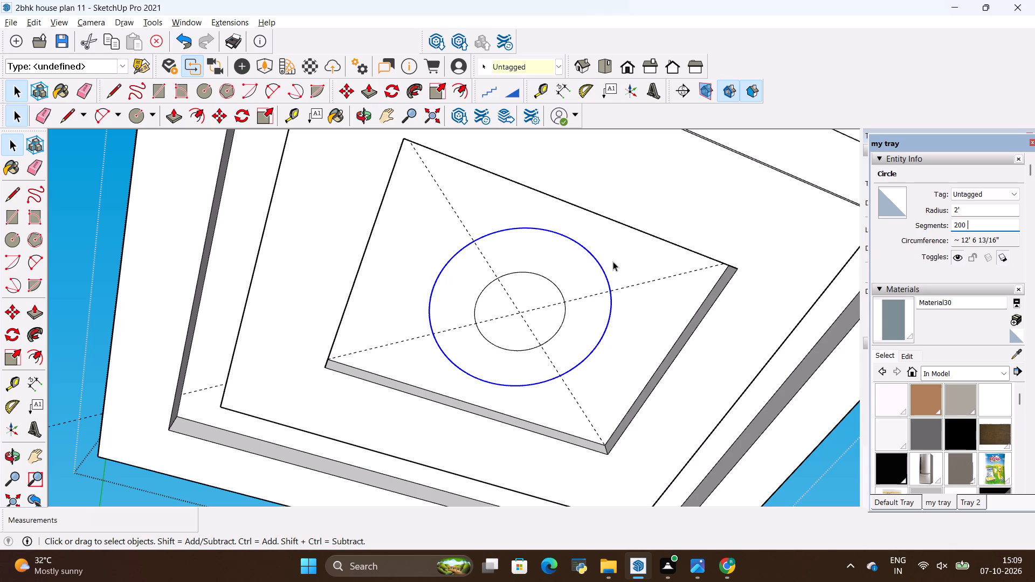
left_click(597, 274)
key("p")
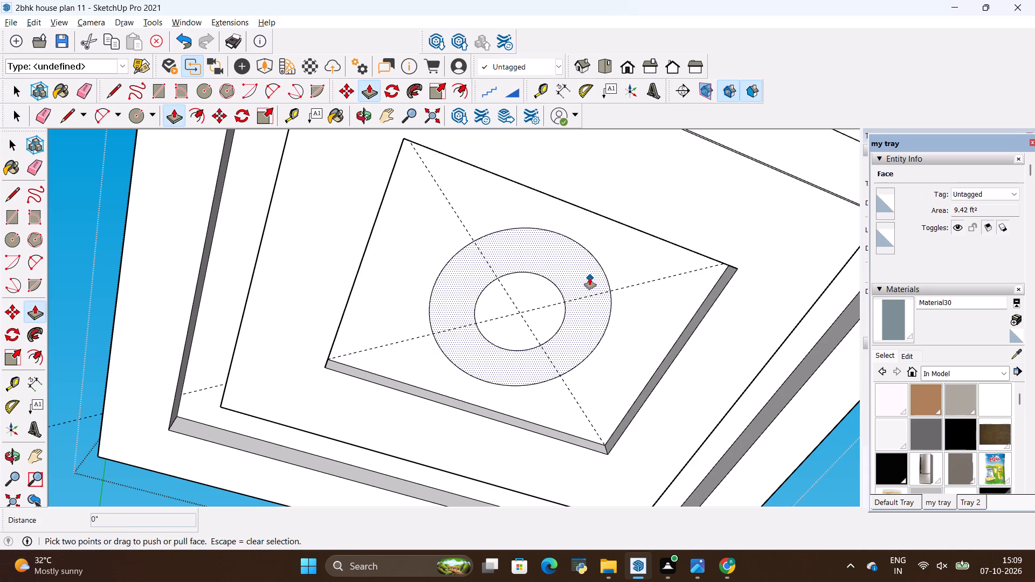
left_click(590, 278)
key("BackSpace")
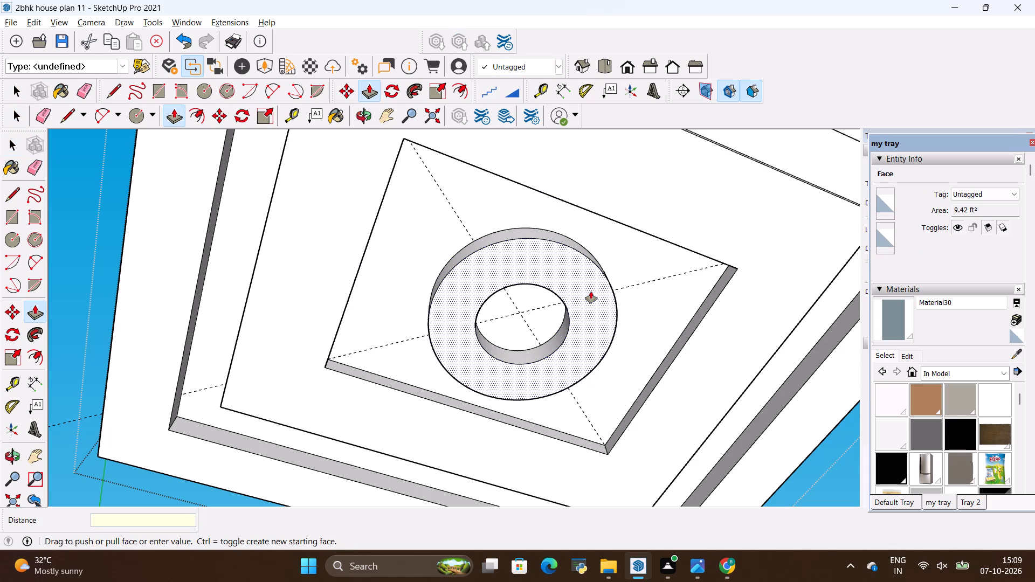
key("BackSpace")
key("BackSpace")
type("4\"")
key("Return")
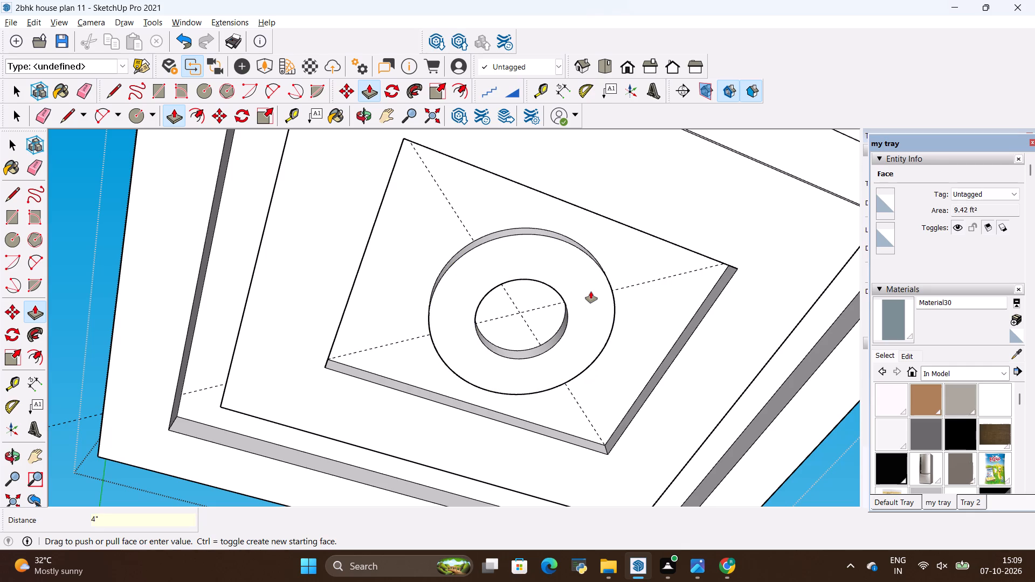
Erase the two diagonal guide lines crossing the ceiling panel behind the ring.
scroll(438, 274, "down", 4)
middle_click_drag(444, 281, 453, 357)
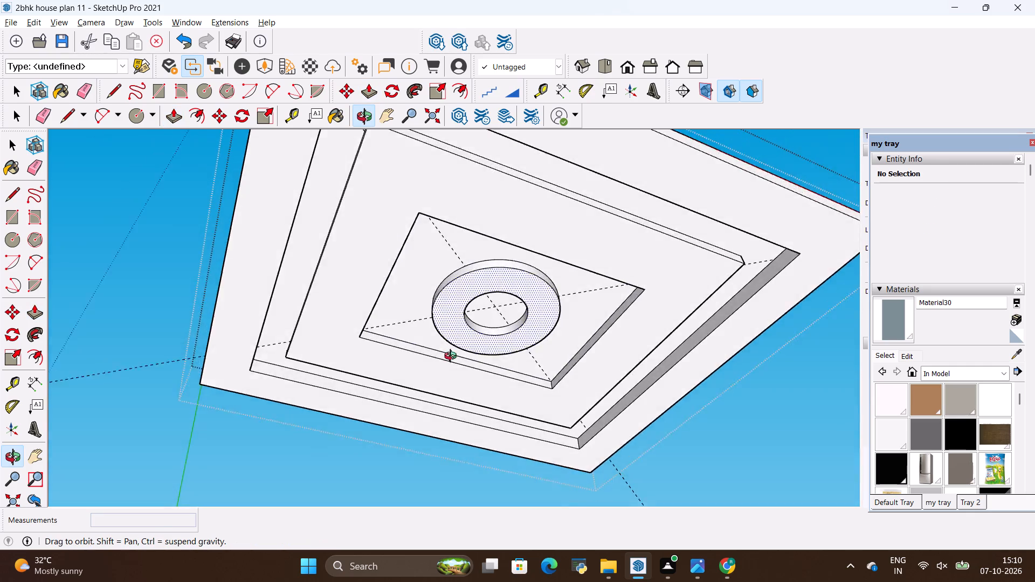
middle_click_drag(453, 357, 380, 331)
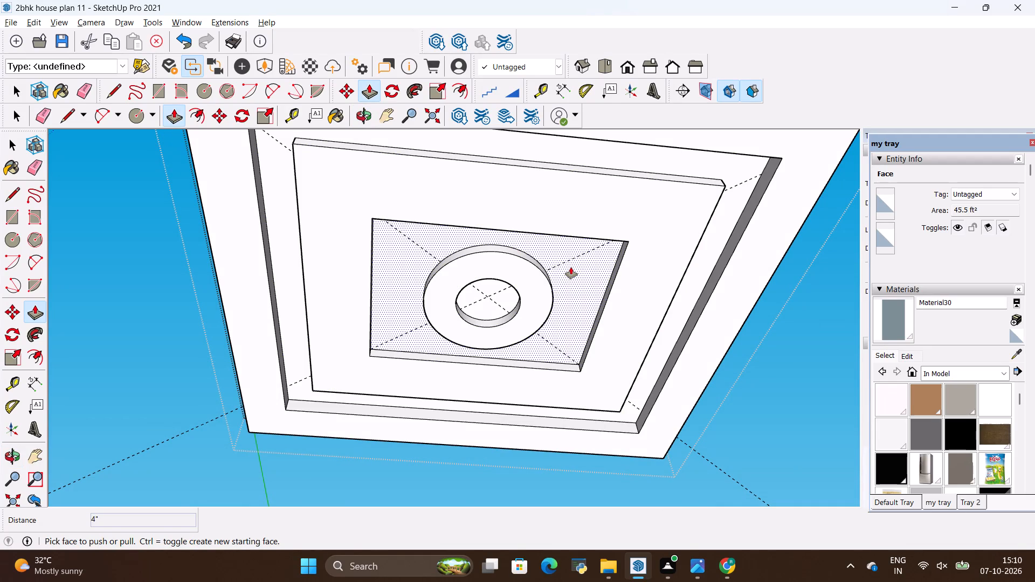
key("e")
left_click_drag(570, 254, 581, 264)
left_click_drag(576, 331, 555, 348)
Examine the stepped ceiling panel from several angles underneath, checking its bands and central ring.
scroll(540, 334, "down", 11)
middle_click_drag(638, 286, 537, 309)
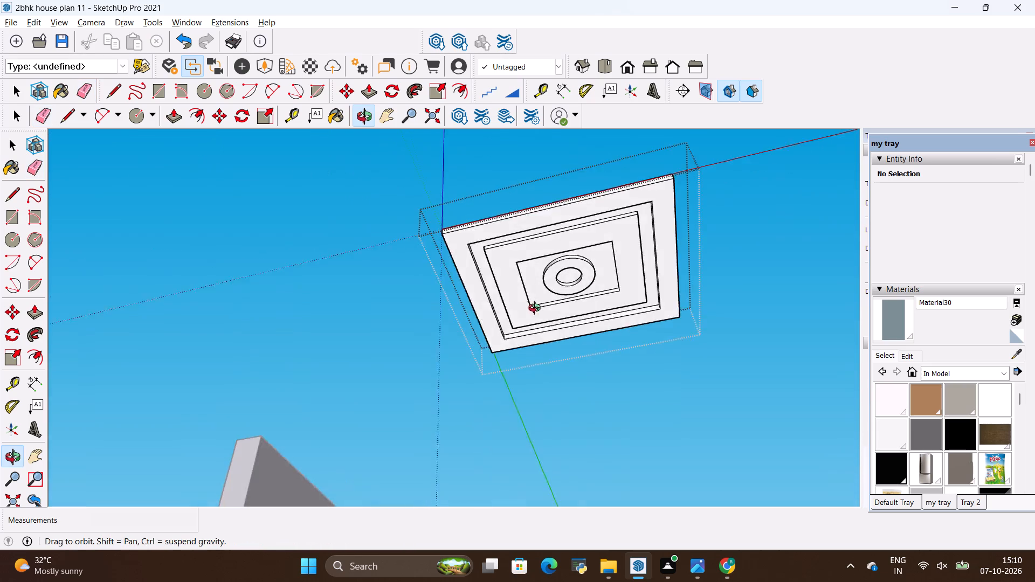
middle_click_drag(537, 309, 499, 379)
scroll(606, 335, "down", 5)
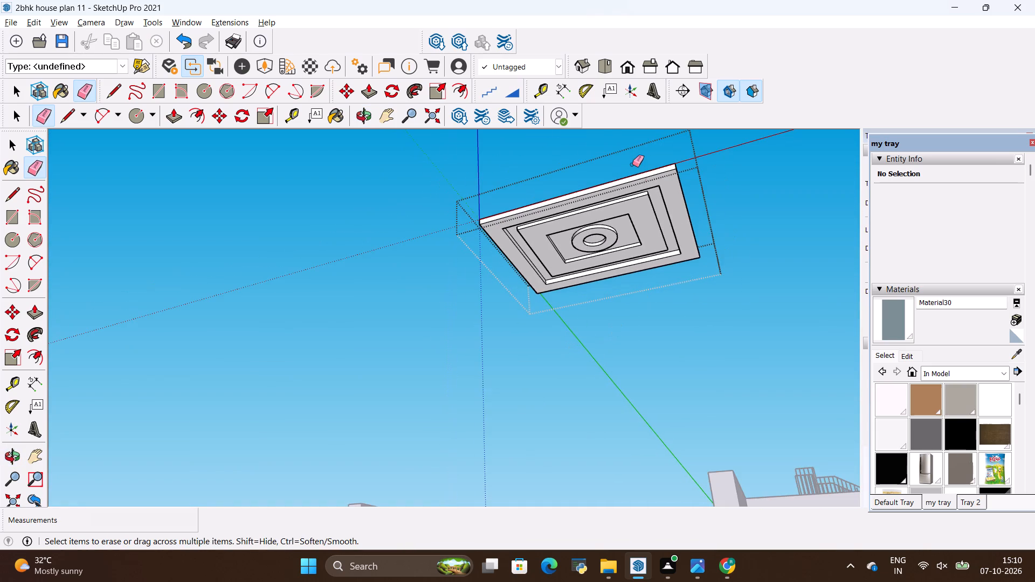
scroll(629, 161, "up", 9)
middle_click_drag(554, 245, 581, 219)
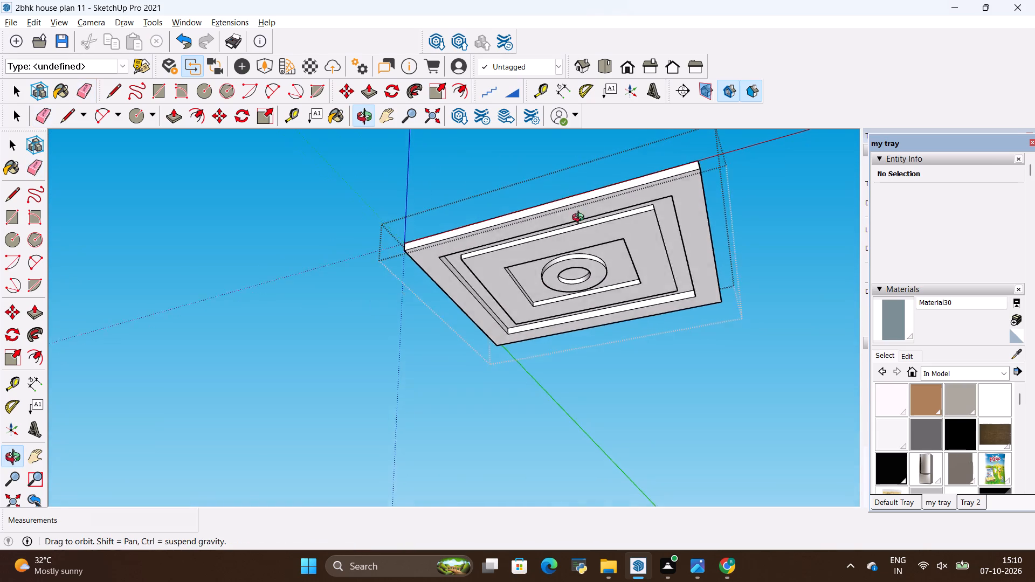
middle_click_drag(581, 219, 668, 225)
scroll(679, 231, "up", 10)
scroll(674, 275, "up", 4)
middle_click_drag(685, 285, 660, 247)
scroll(660, 246, "up", 1)
scroll(660, 246, "down", 6)
middle_click_drag(686, 222, 624, 253)
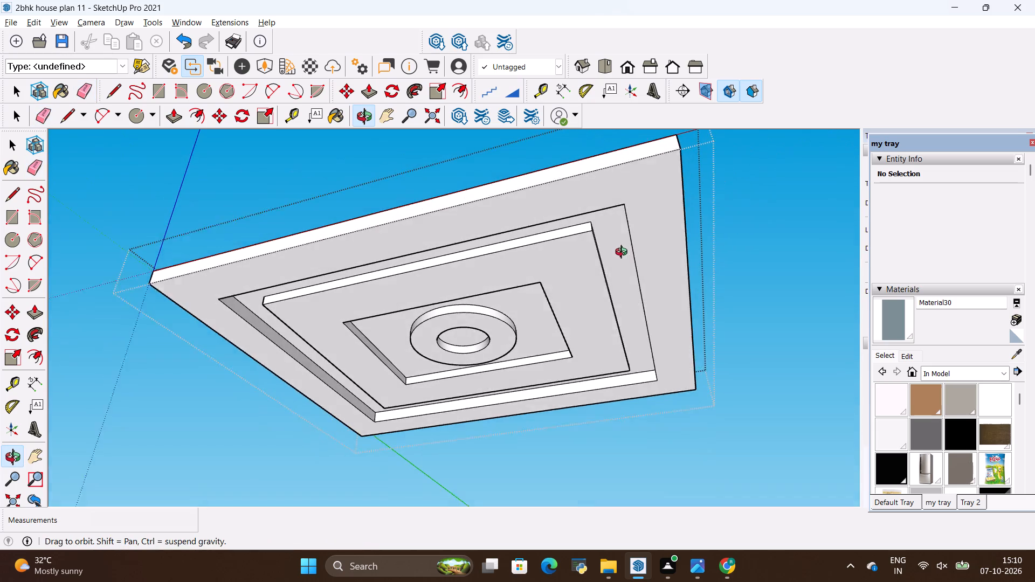
middle_click_drag(624, 253, 641, 295)
Push/Pull the underside of the outermost border band 3" upward, creating a new starting face to divide its side faces.
key("space")
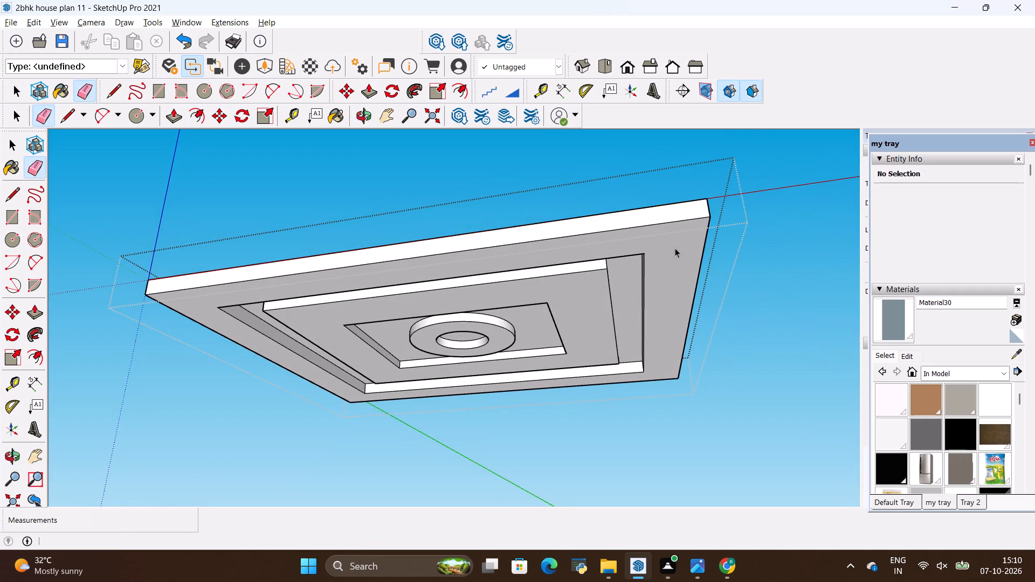
double_click(675, 248)
key("p")
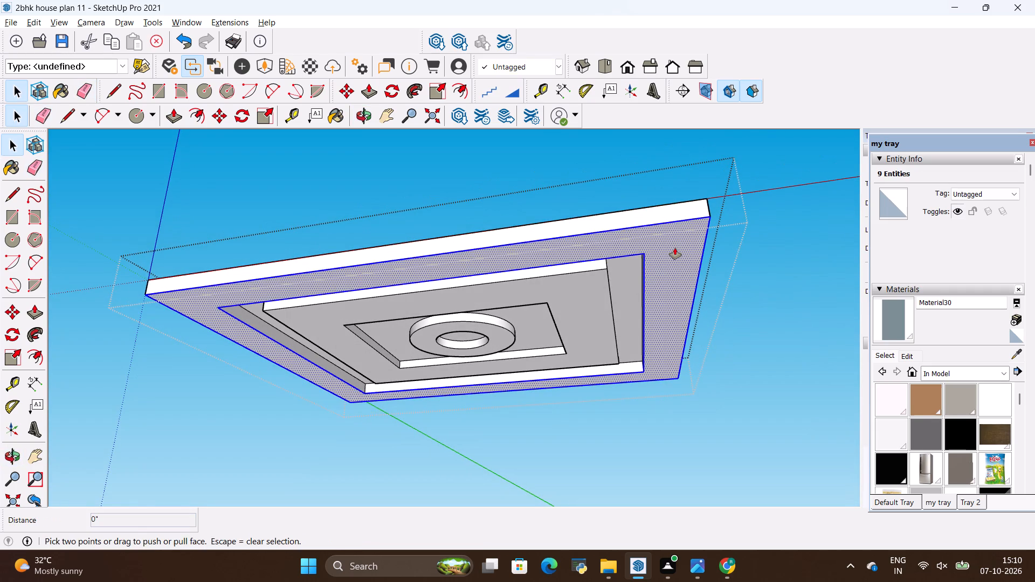
left_click(675, 248)
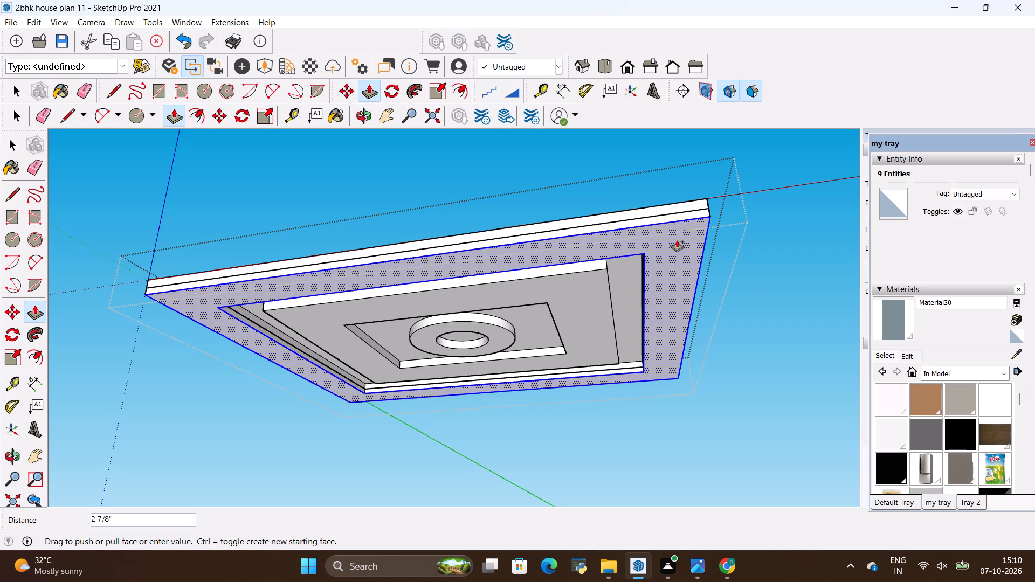
key("BackSpace")
type("3\"")
key("Return")
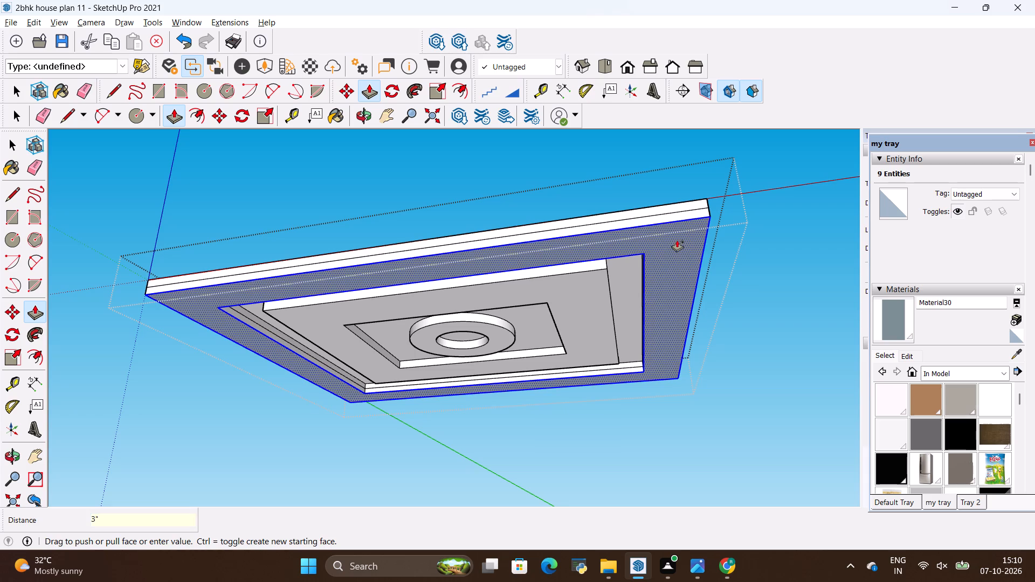
Push/Pull the underside of the wide inner rectangular band 2" upward with a new starting face, dividing its side faces.
key("space")
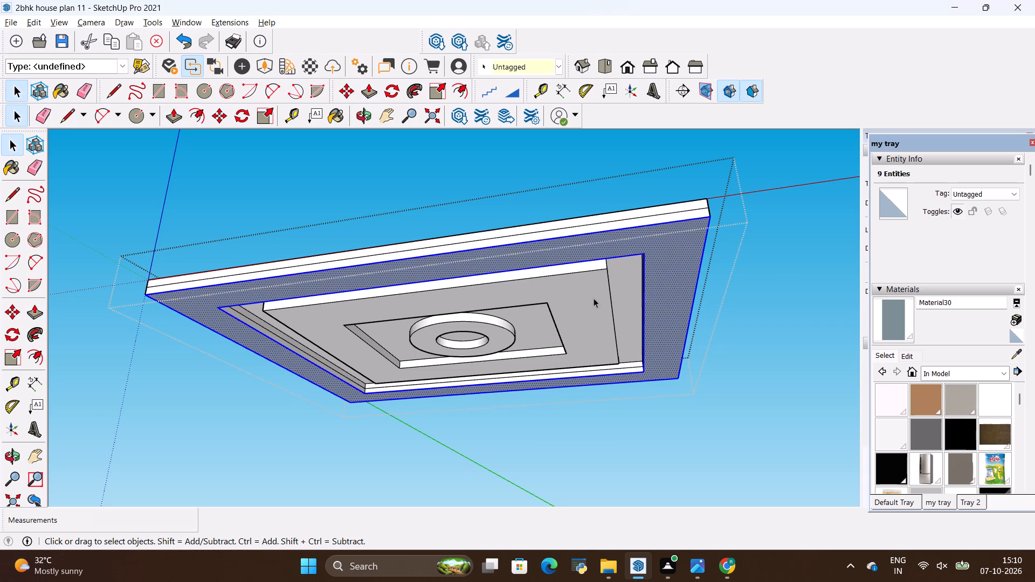
left_click(594, 298)
key("p")
left_click(594, 298)
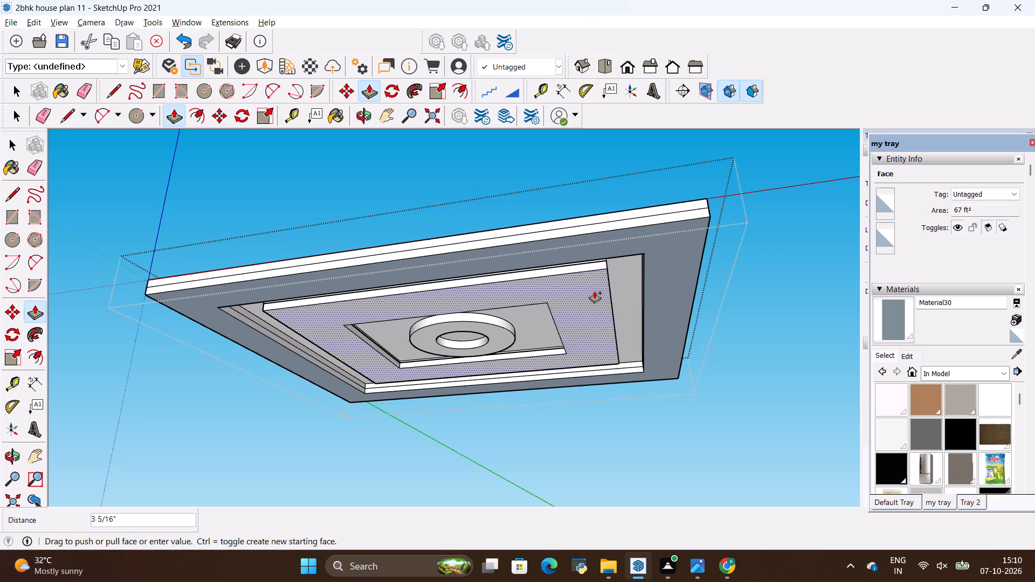
key("BackSpace")
type("2\"")
key("Return")
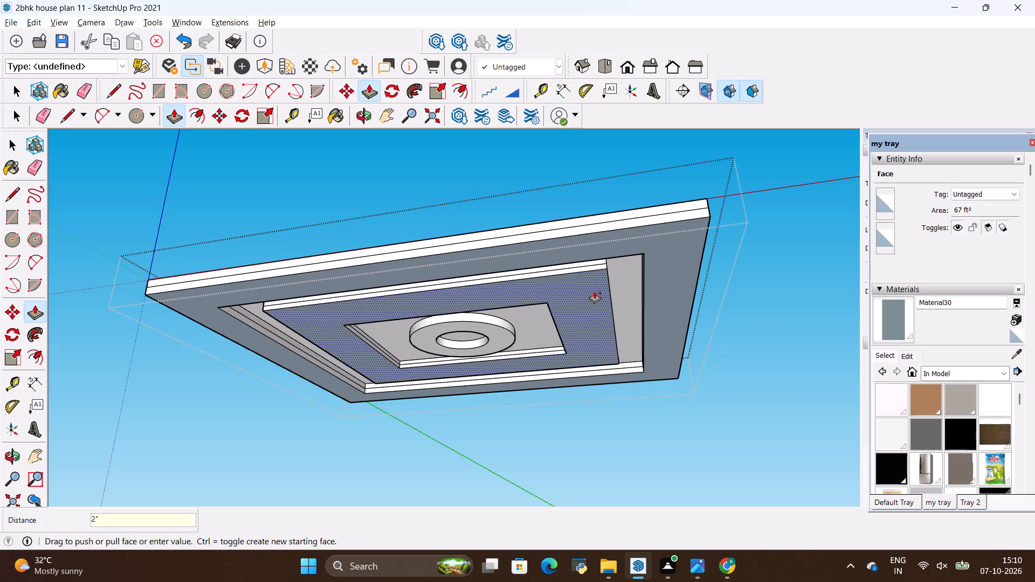
Push/Pull the underside of the central ring 2" upward with a new starting face, dividing its inner and outer side faces.
scroll(499, 324, "up", 4)
key("space")
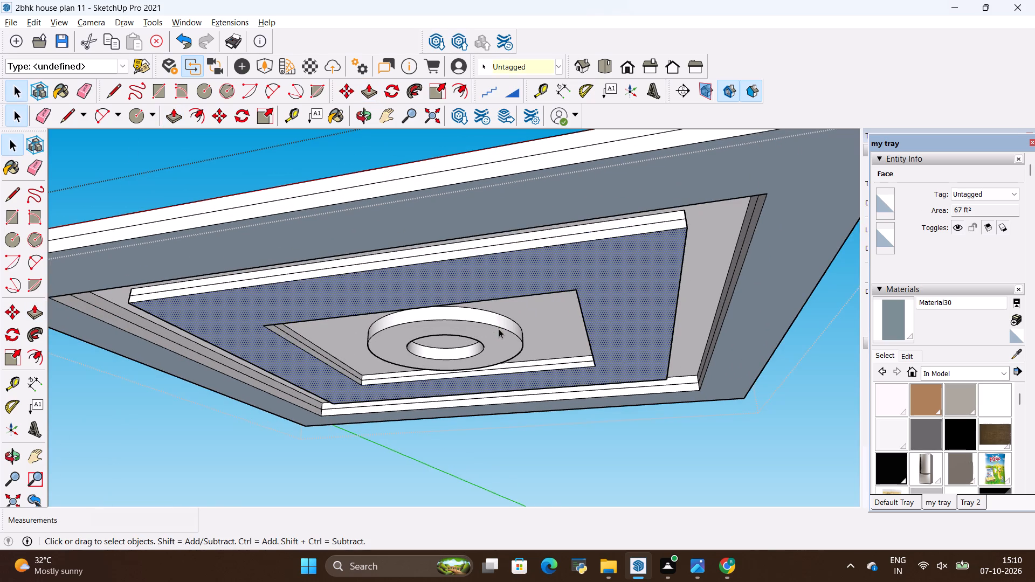
key("p")
key("space")
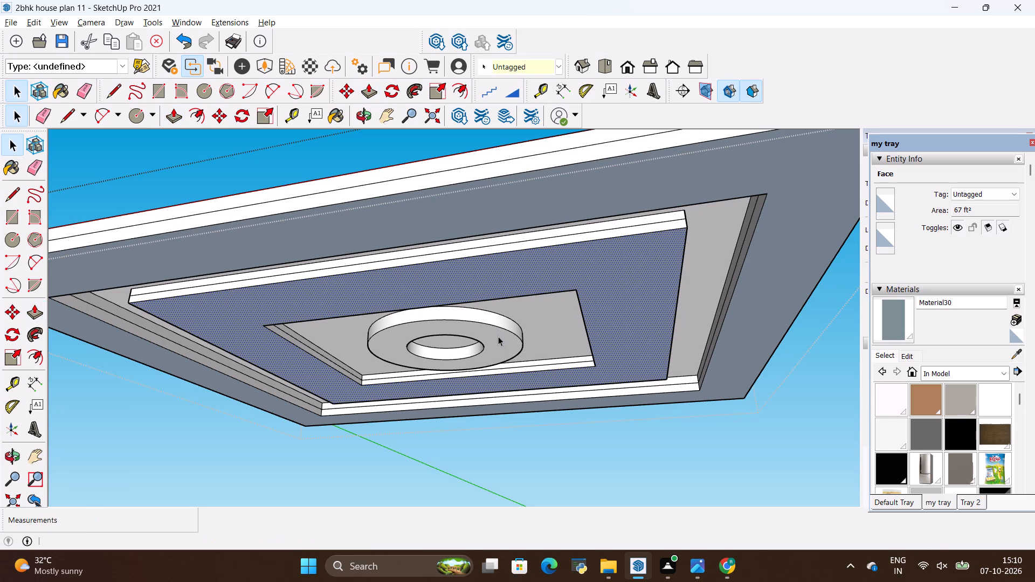
left_click(498, 336)
key("p")
left_click(498, 336)
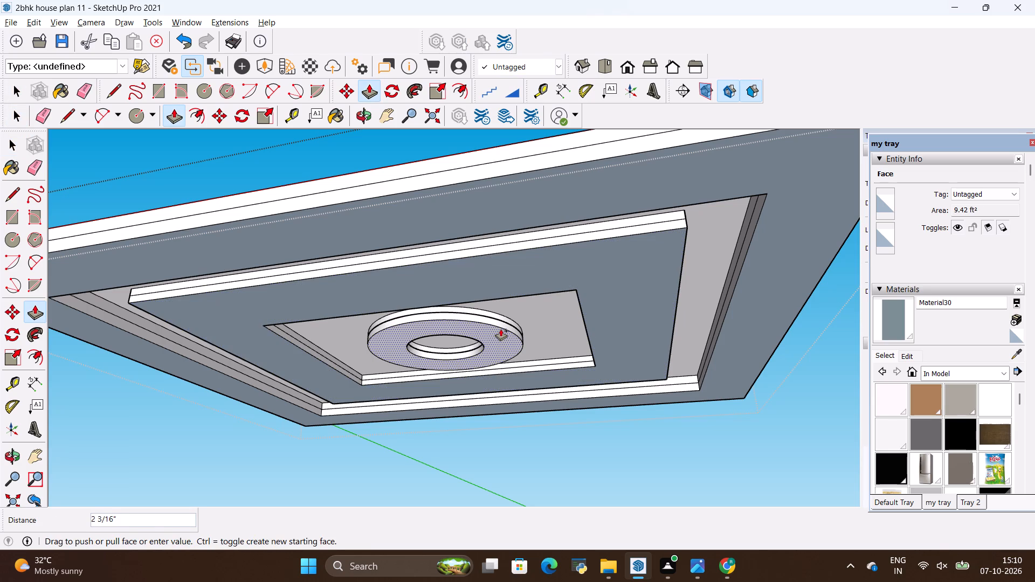
key("BackSpace")
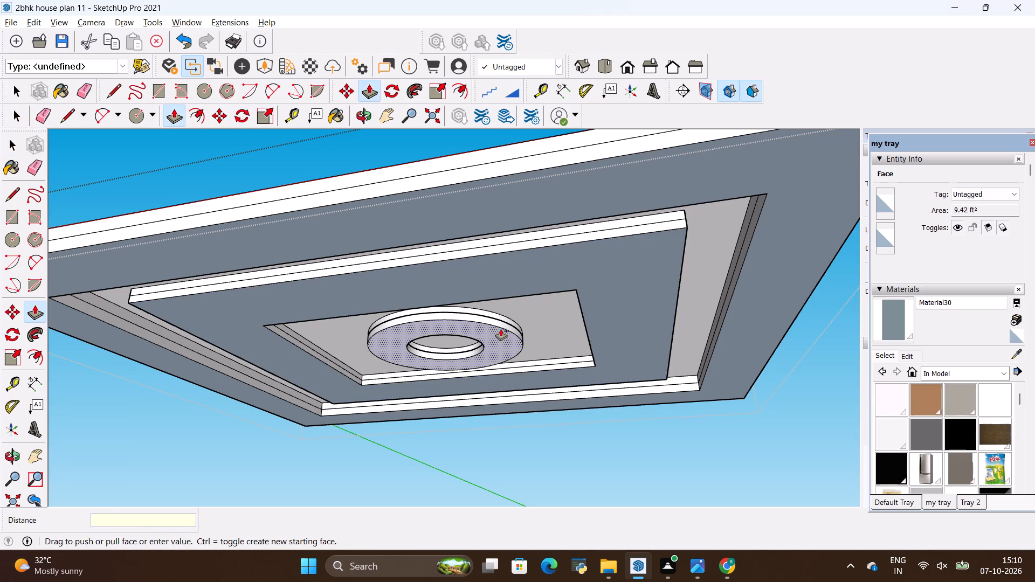
type("2\"")
key("Return")
scroll(457, 354, "up", 3)
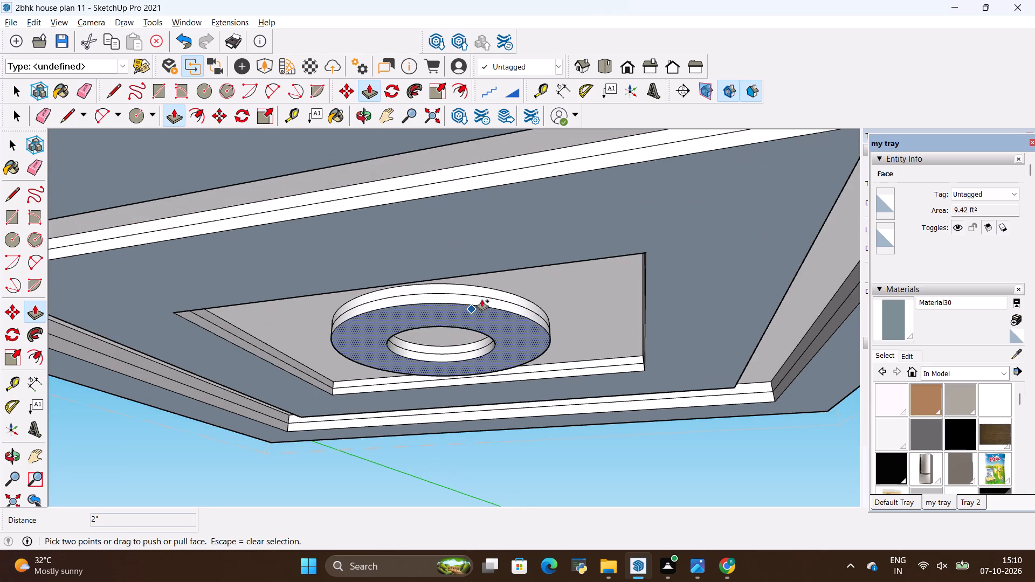
Erase the dividing edge around the outer side face of the central ring.
scroll(492, 288, "up", 9)
key("e")
left_click_drag(486, 297, 485, 301)
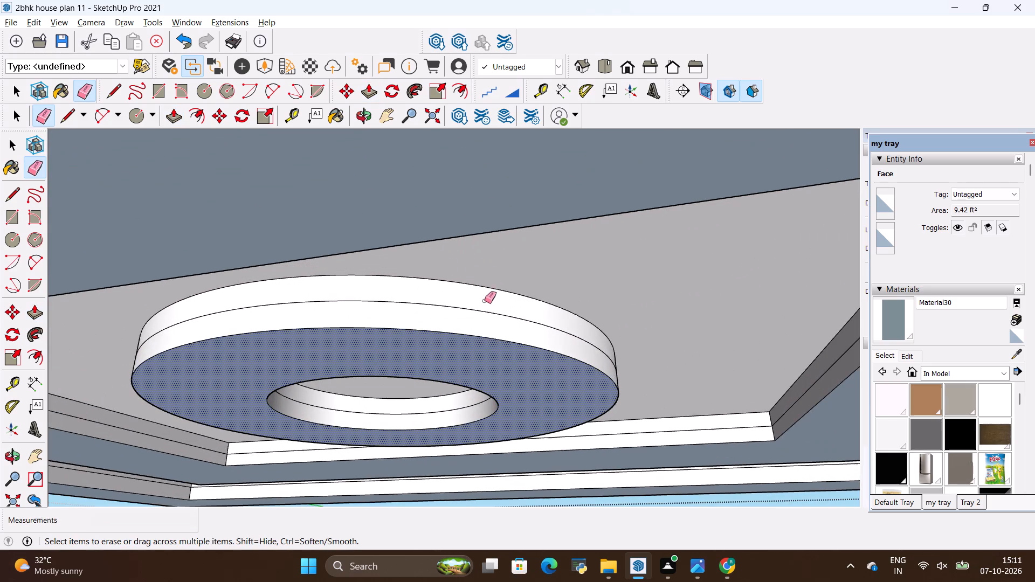
left_click_drag(485, 301, 483, 320)
Examine the divided side faces of the rectangular bands from several angles underneath the ceiling panel.
scroll(467, 307, "down", 14)
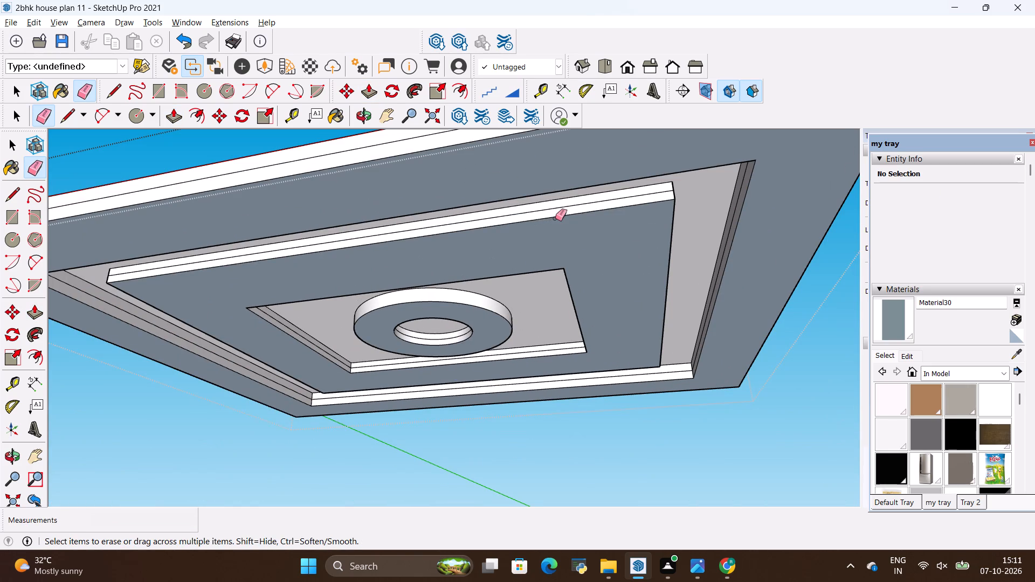
middle_click_drag(519, 234, 523, 200)
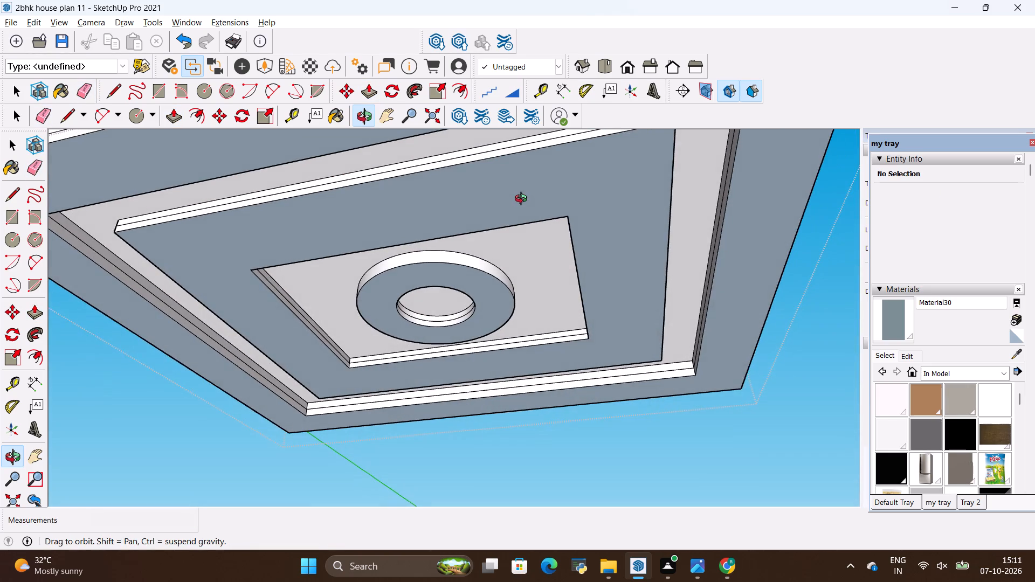
middle_click_drag(523, 200, 499, 202)
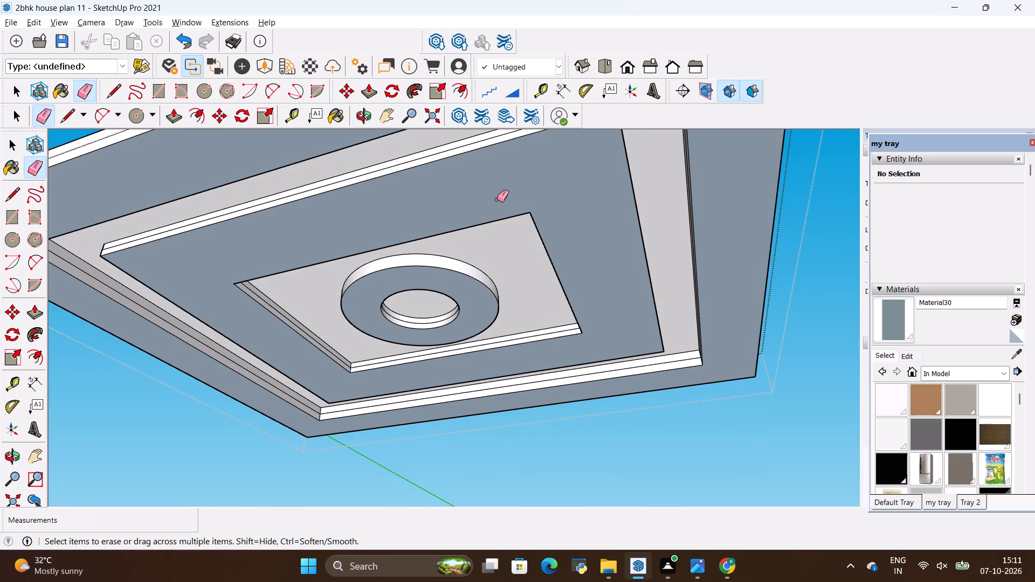
middle_click_drag(601, 242, 551, 272)
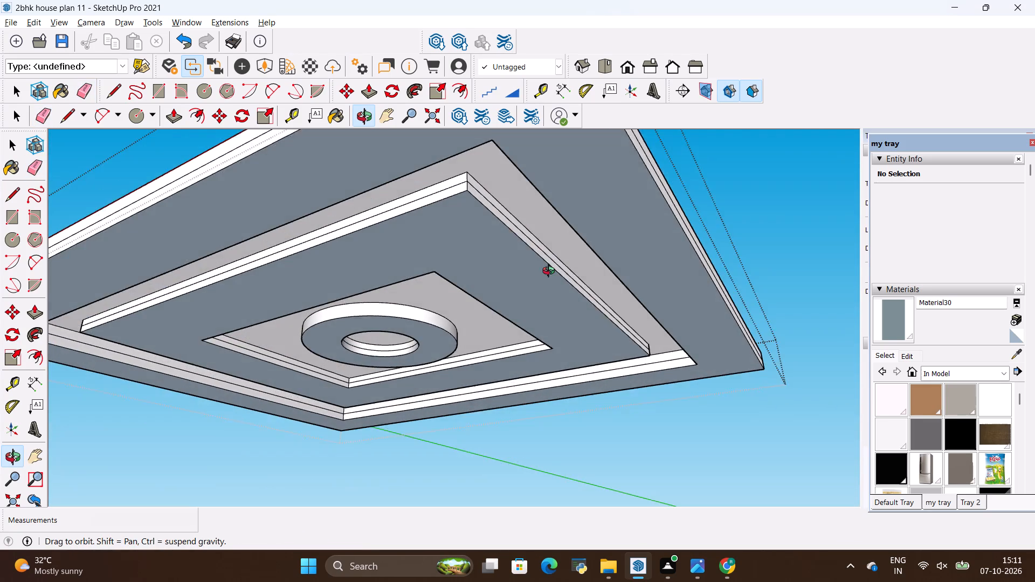
middle_click_drag(551, 272, 656, 257)
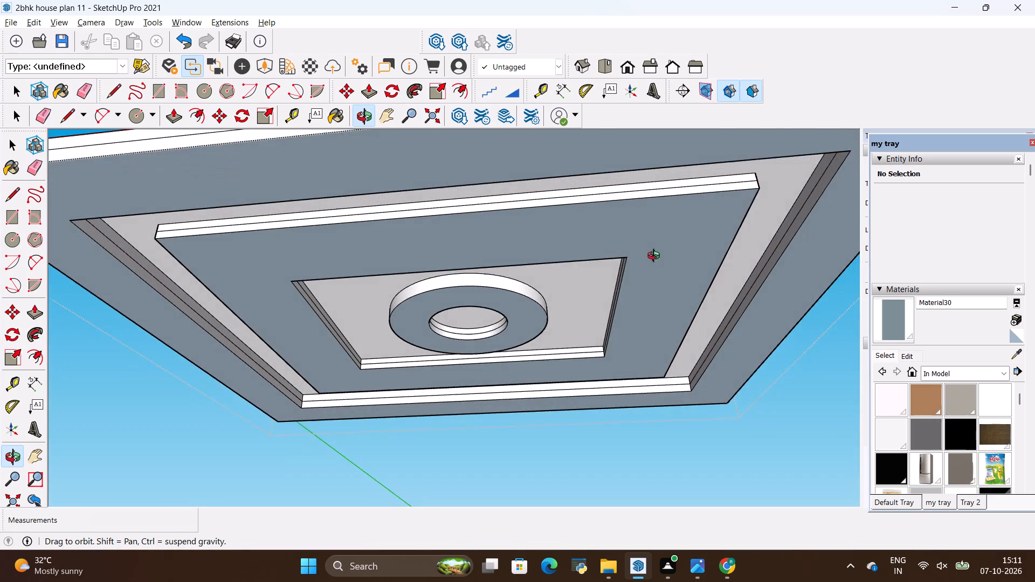
middle_click_drag(656, 257, 581, 274)
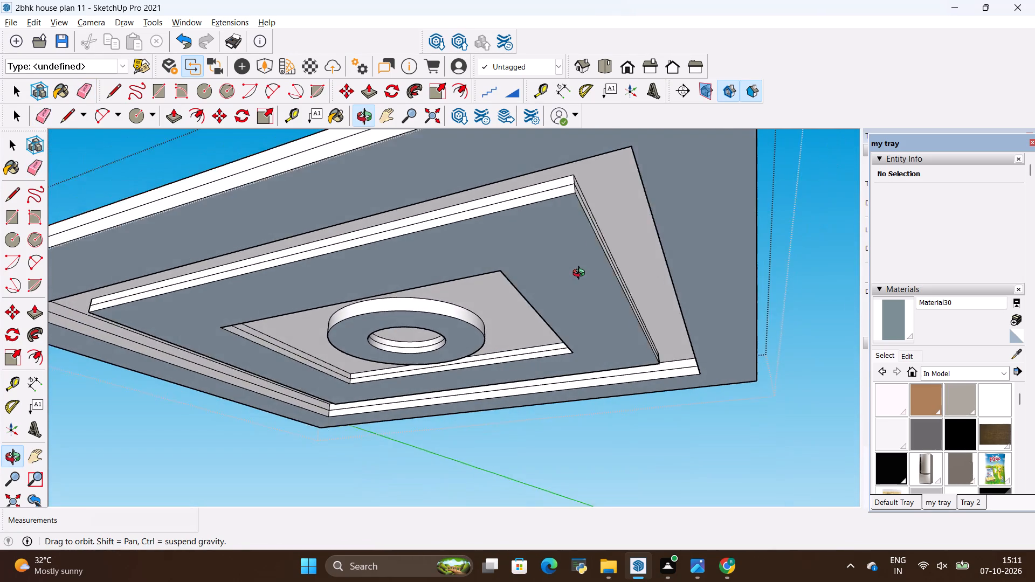
middle_click_drag(581, 274, 565, 290)
scroll(569, 266, "up", 6)
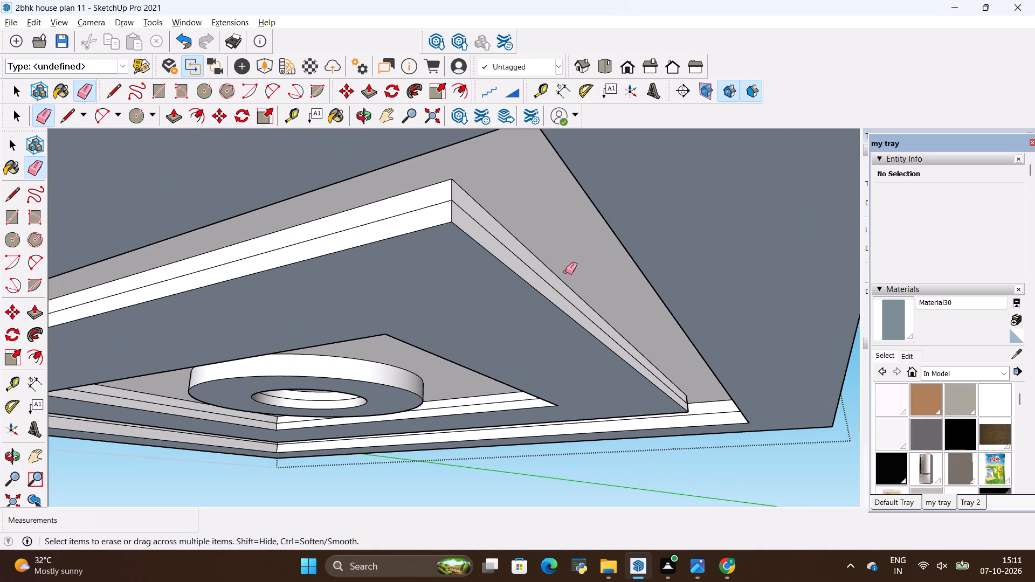
scroll(540, 263, "up", 4)
middle_click_drag(474, 229, 508, 276)
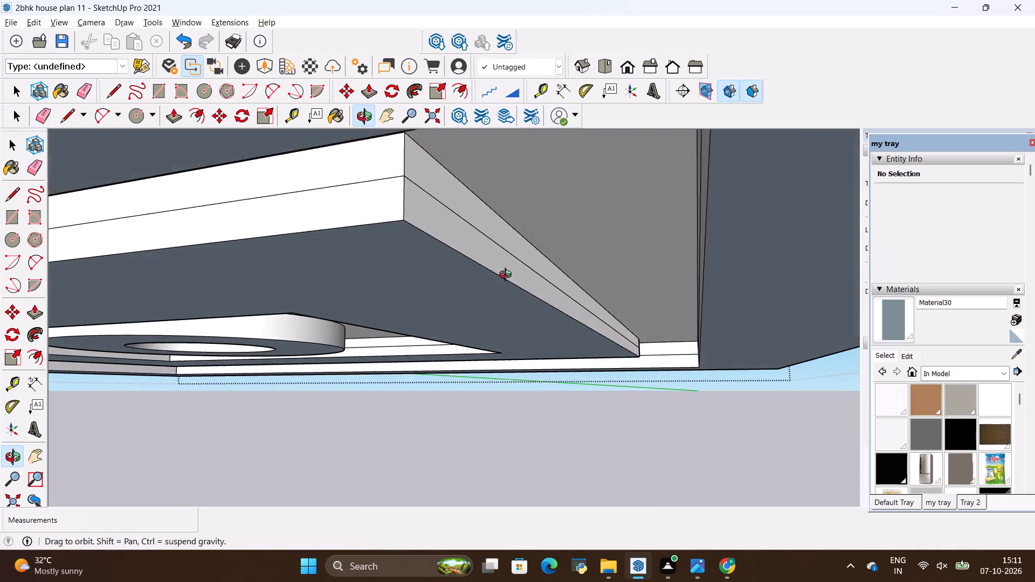
middle_click_drag(508, 276, 550, 271)
scroll(550, 271, "down", 6)
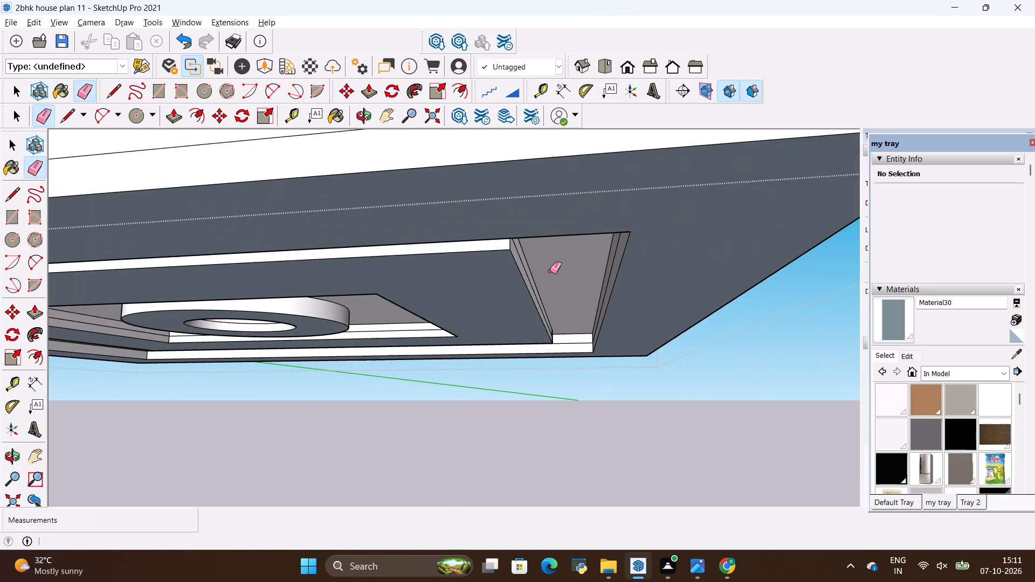
middle_click_drag(491, 214, 483, 164)
Push/Pull the upper strip of the wide inner rectangular band's shorter outer side face 3" inward.
scroll(485, 194, "up", 1)
scroll(513, 281, "up", 5)
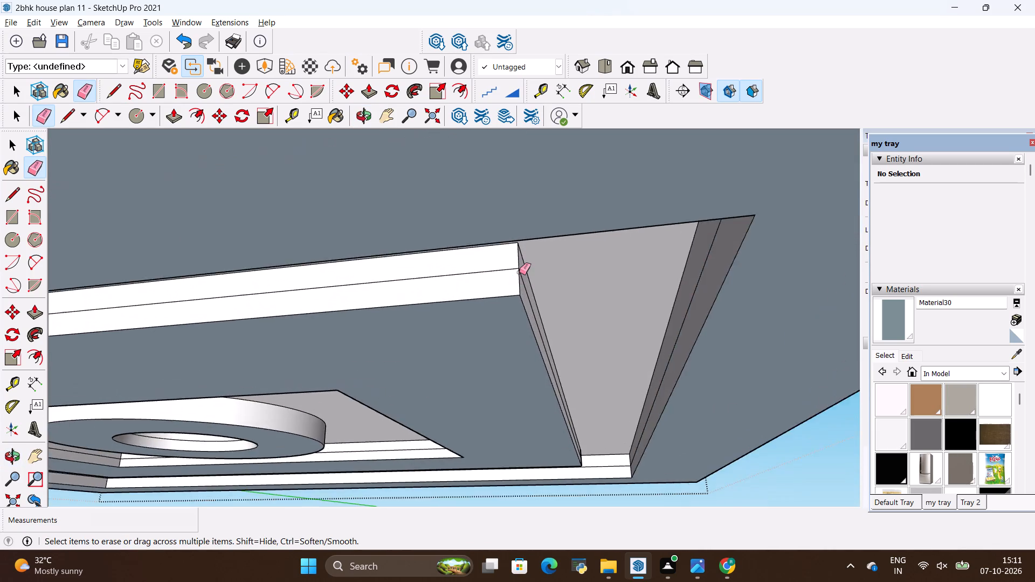
scroll(519, 272, "up", 7)
key("p")
left_click(515, 269)
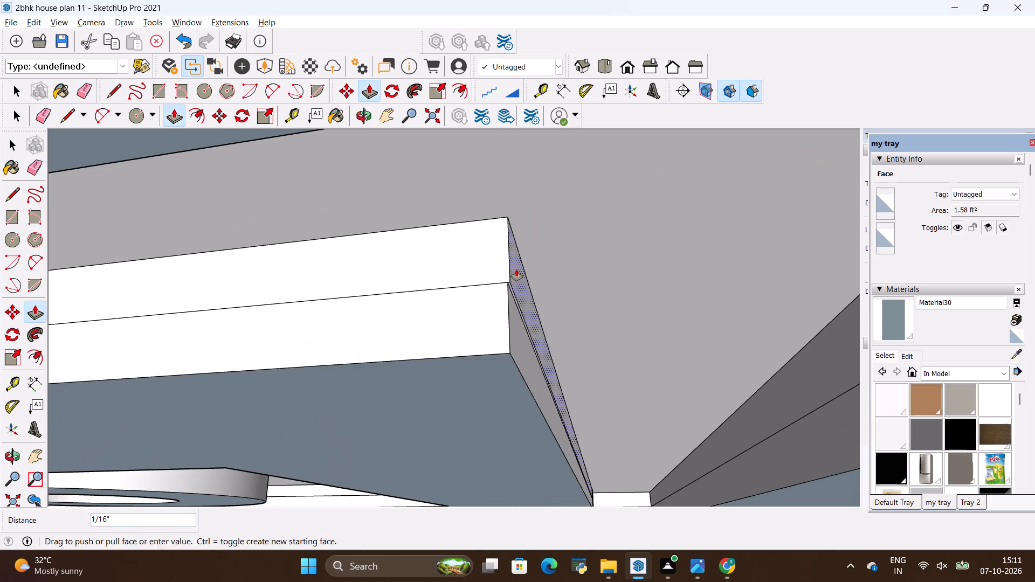
left_click_drag(530, 269, 521, 271)
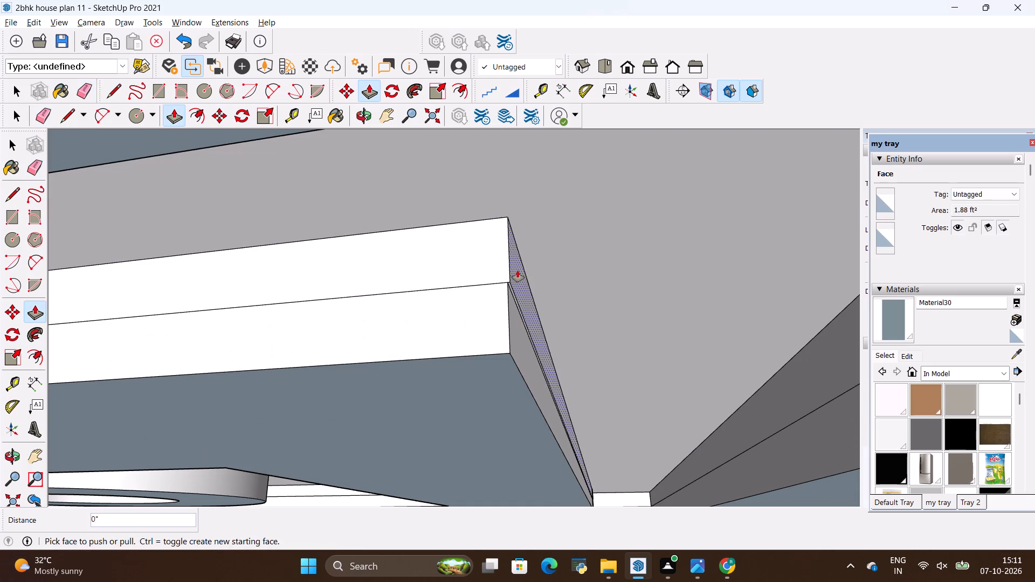
left_click(517, 271)
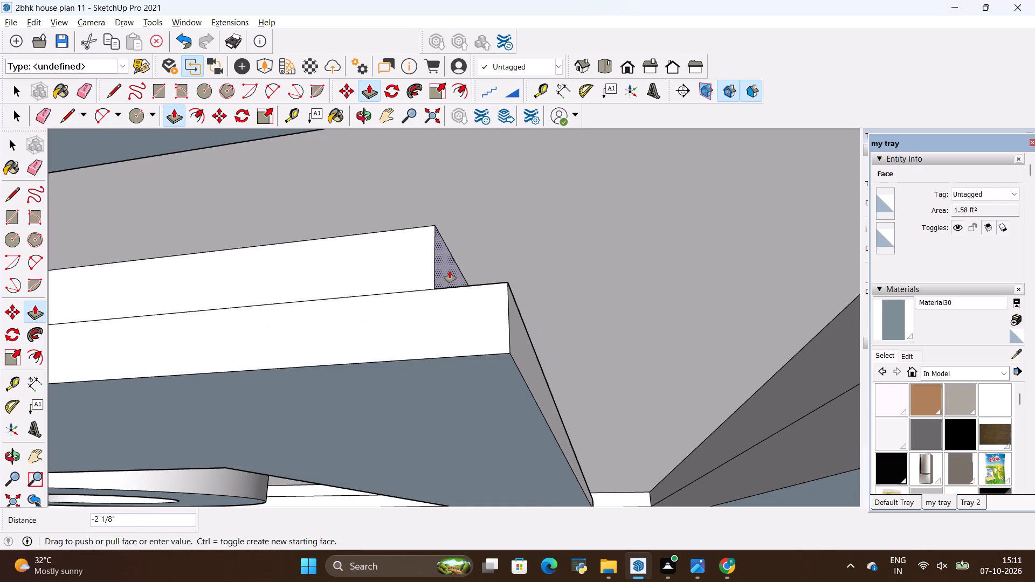
key("BackSpace")
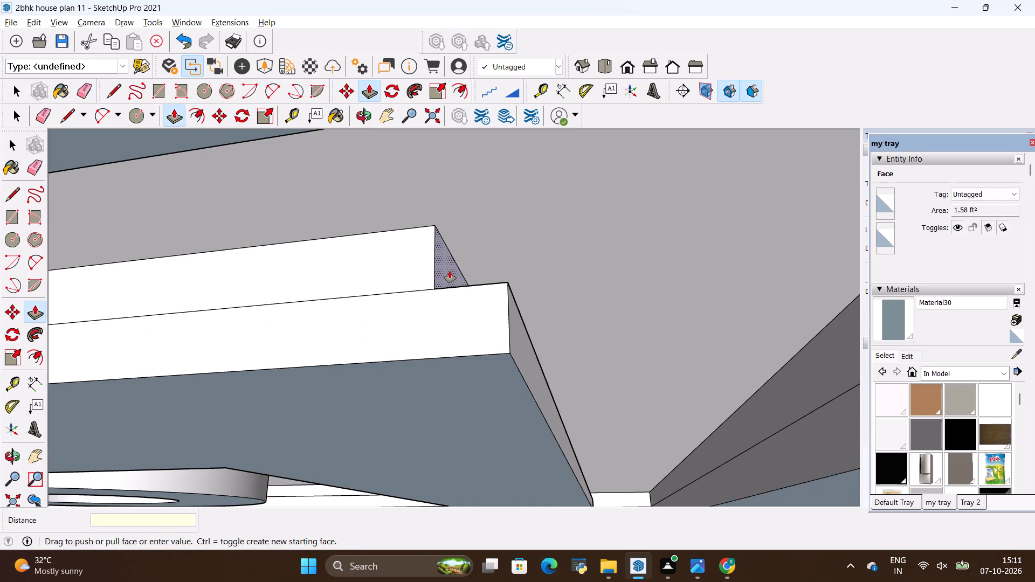
type("3\"")
key("Return")
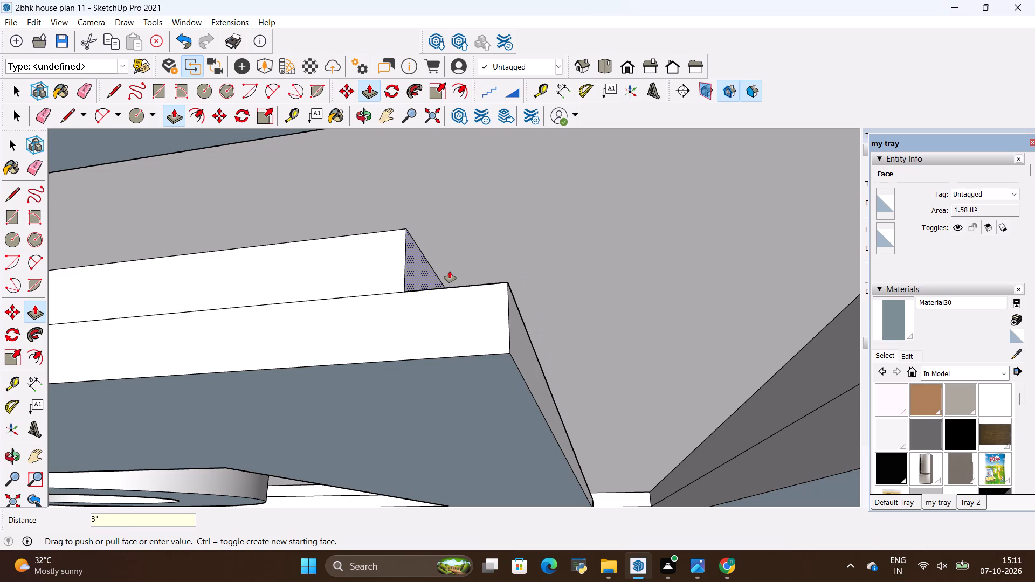
Push/Pull the upper strip of the adjoining longer outer side face of the wide inner band inward about 1 1/4".
left_click(379, 268)
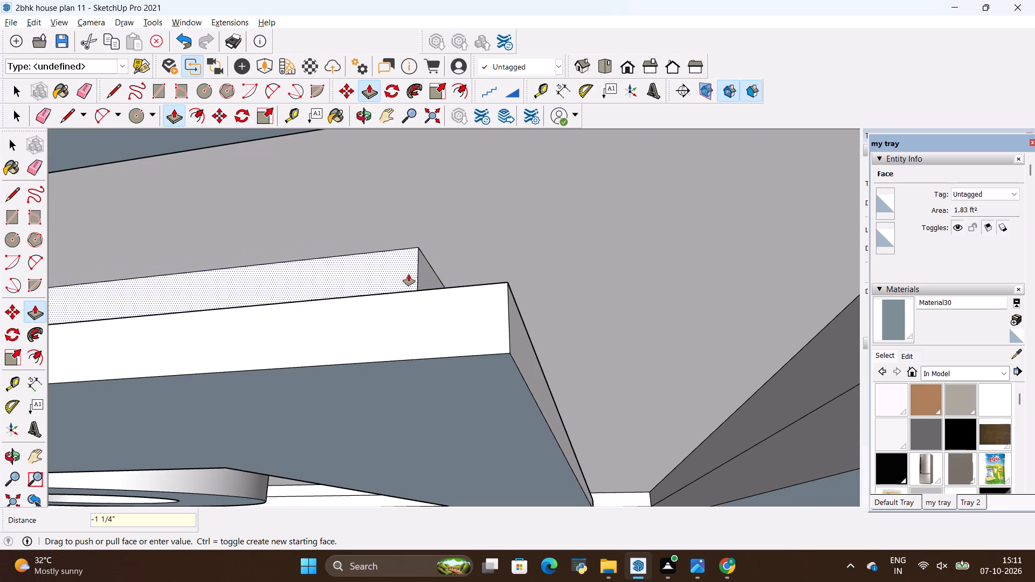
double_click(409, 274)
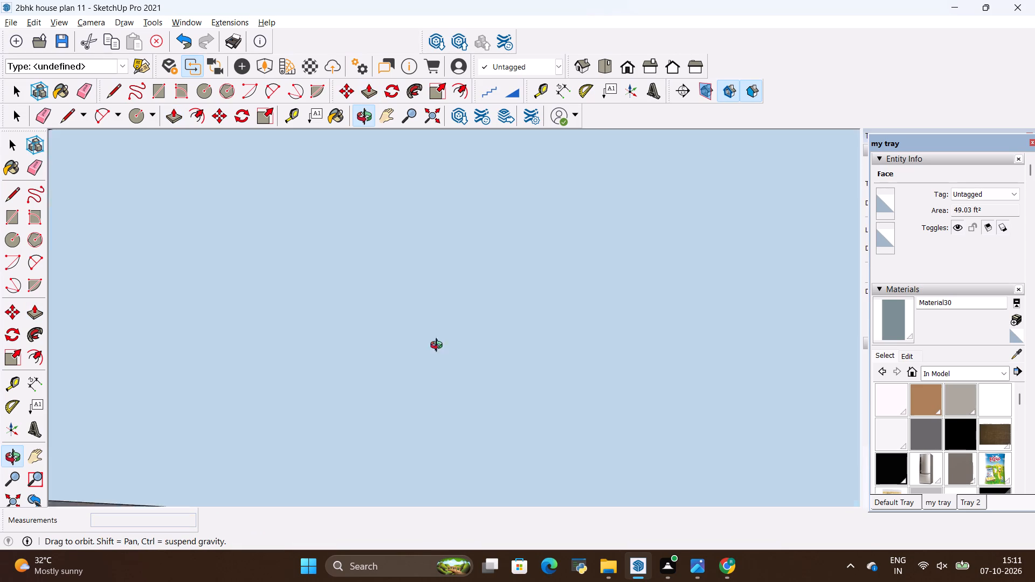
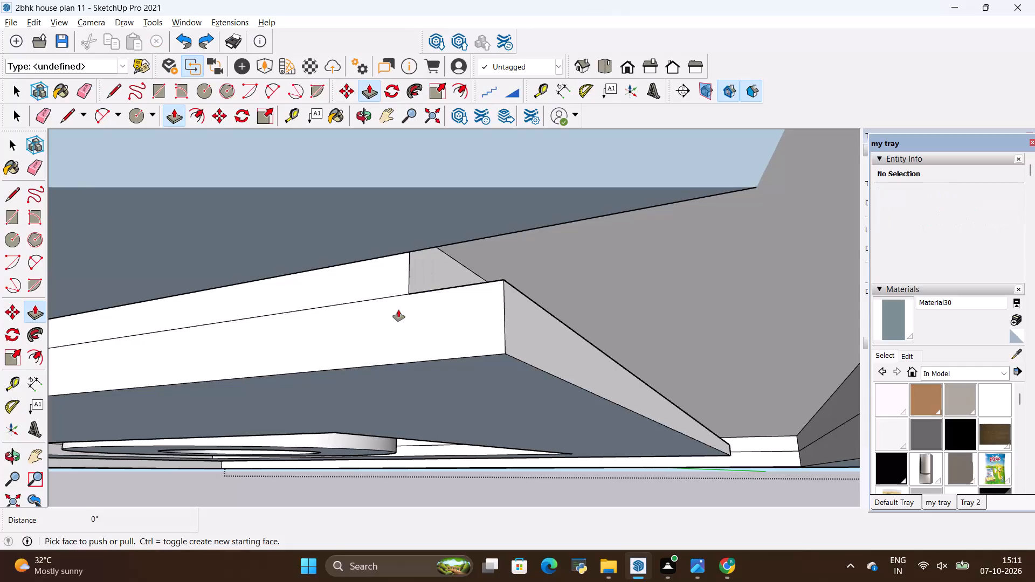
Repeat the inward Push/Pull on the upper strips of the wide inner band's longer outer side face and the following shorter one.
double_click(400, 281)
scroll(445, 336, "down", 5)
middle_click_drag(347, 411, 664, 275)
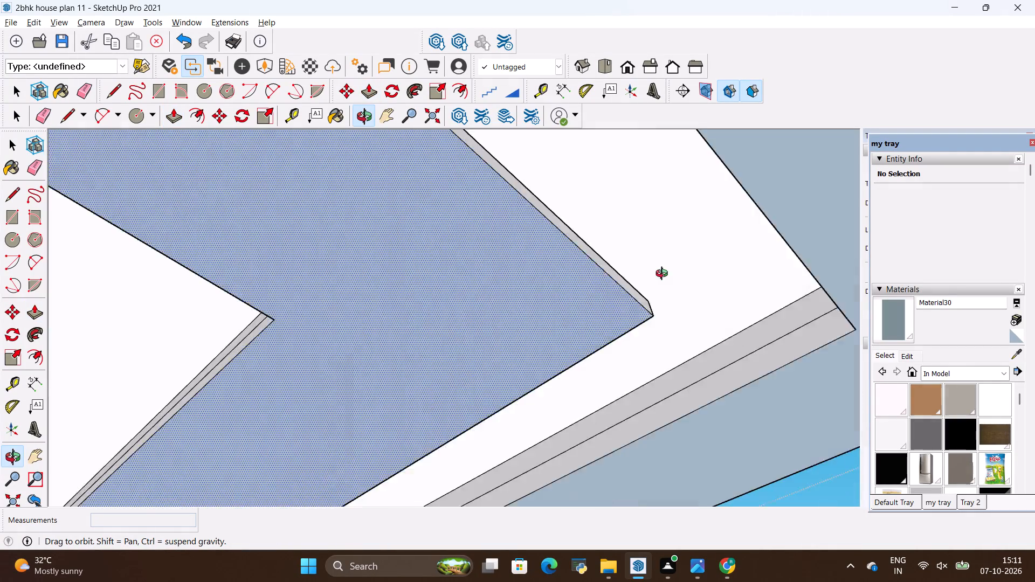
middle_click_drag(664, 275, 701, 373)
scroll(679, 332, "down", 19)
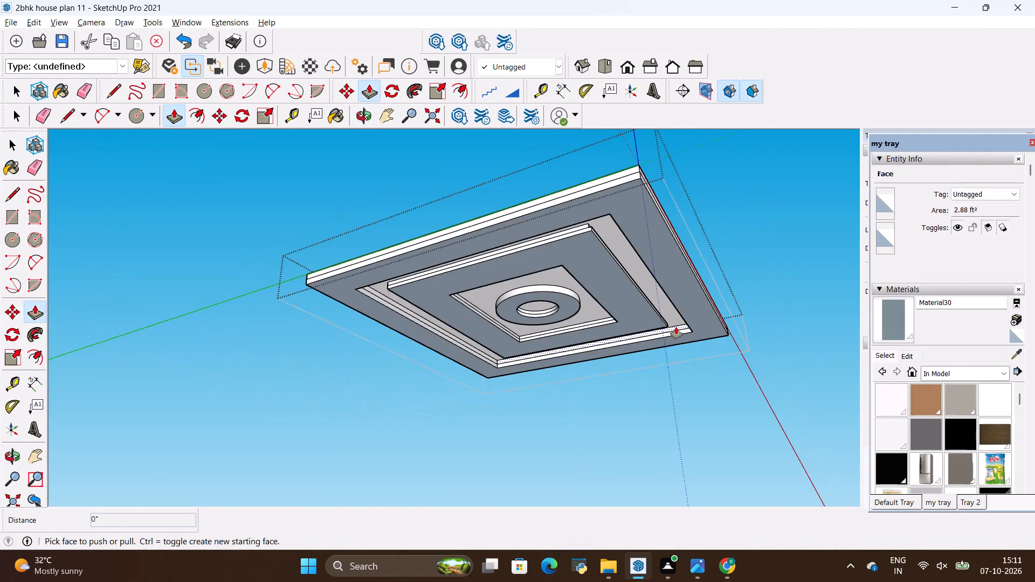
scroll(568, 206, "up", 18)
scroll(633, 257, "up", 4)
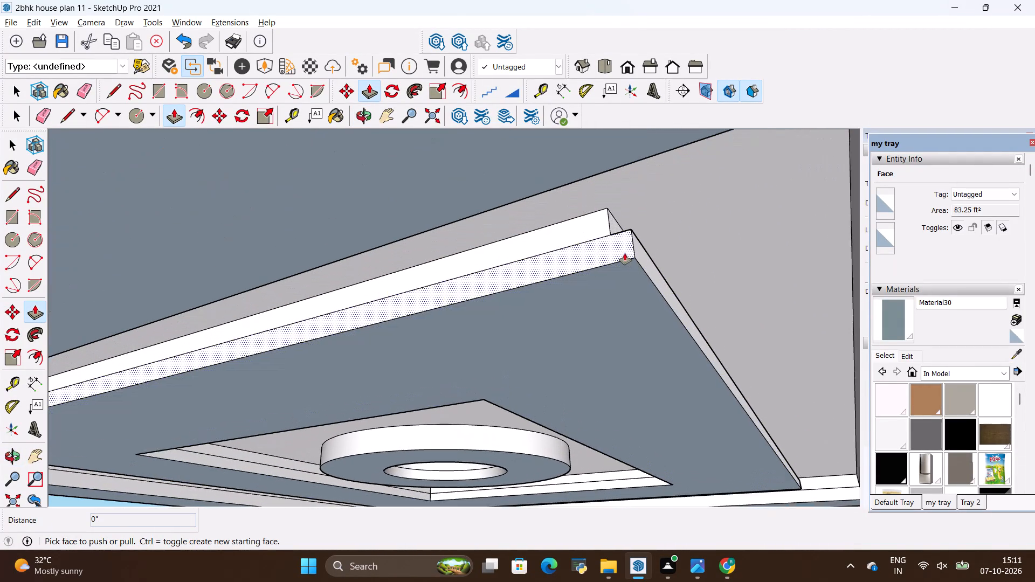
double_click(591, 230)
Repeat the inward Push/Pull on the upper strip of the wide inner band's remaining longer outer side face.
scroll(591, 230, "down", 5)
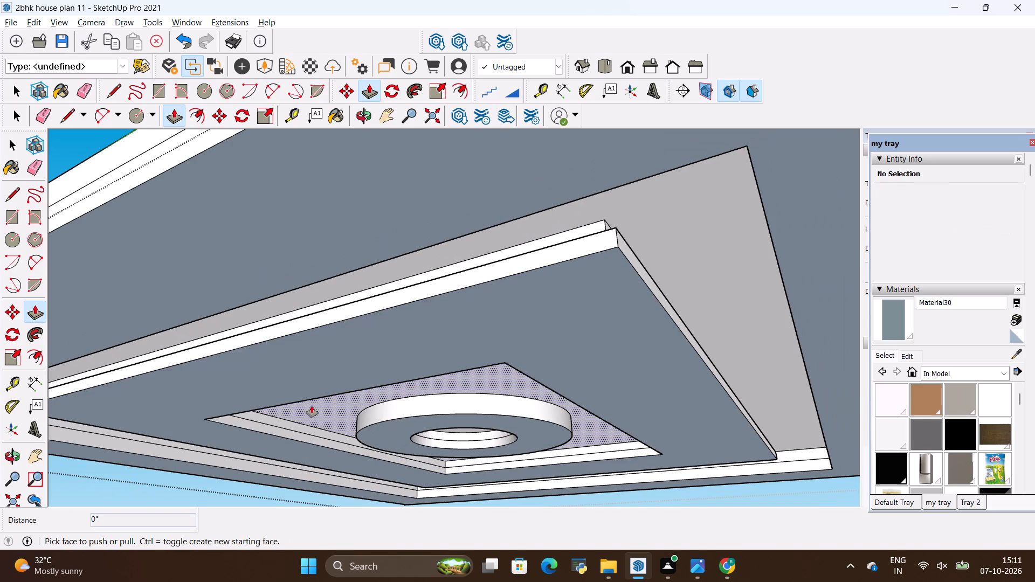
middle_click_drag(235, 373, 330, 313)
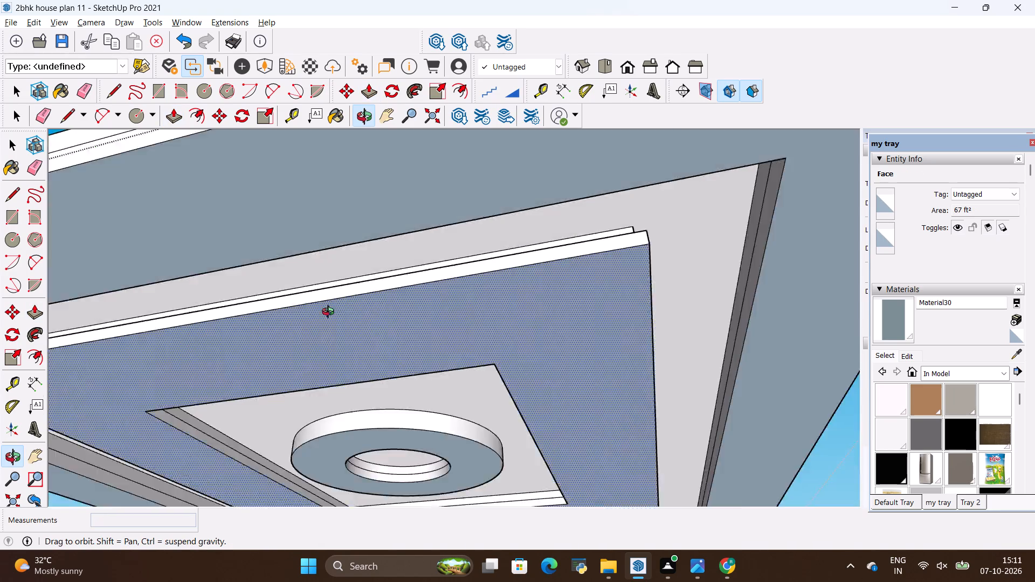
middle_click_drag(330, 313, 770, 286)
scroll(494, 282, "down", 1)
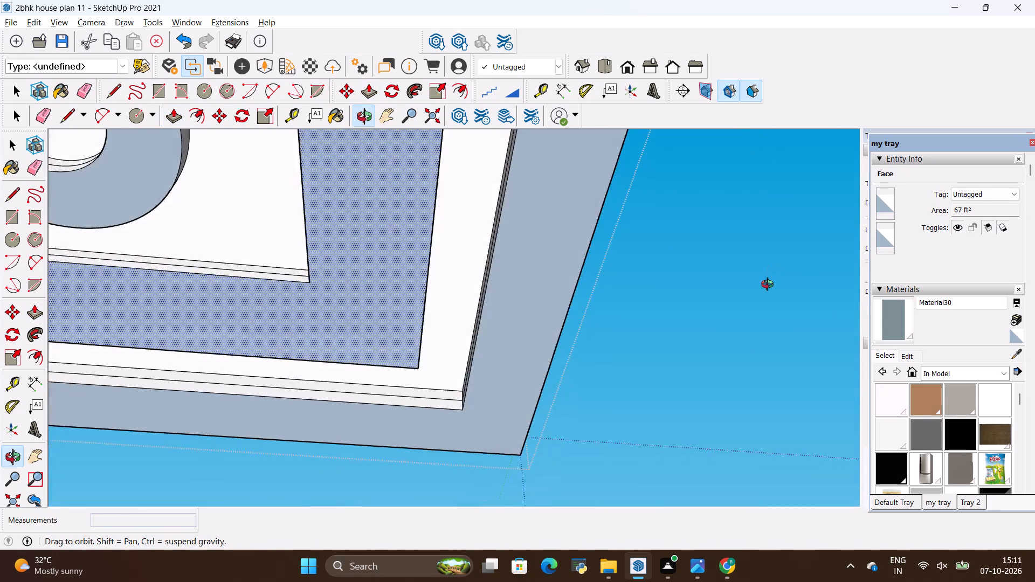
middle_click_drag(770, 286, 774, 361)
scroll(587, 311, "down", 17)
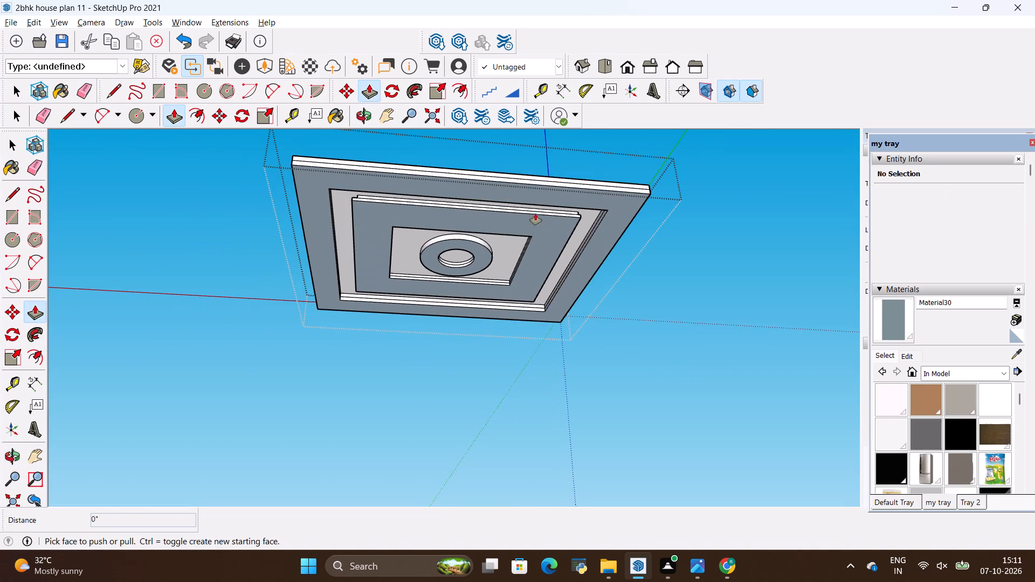
scroll(536, 208, "up", 15)
double_click(595, 218)
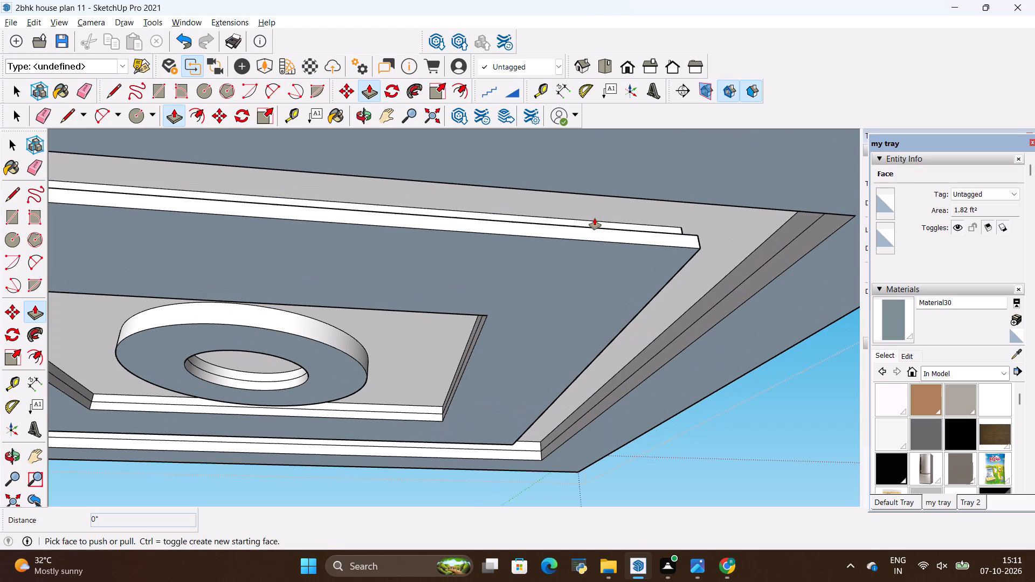
Repeat the Push/Pull to recess the upper strips of two adjoining side faces of the wide inner band's opening around the ring.
scroll(595, 218, "down", 6)
middle_click_drag(570, 315, 578, 266)
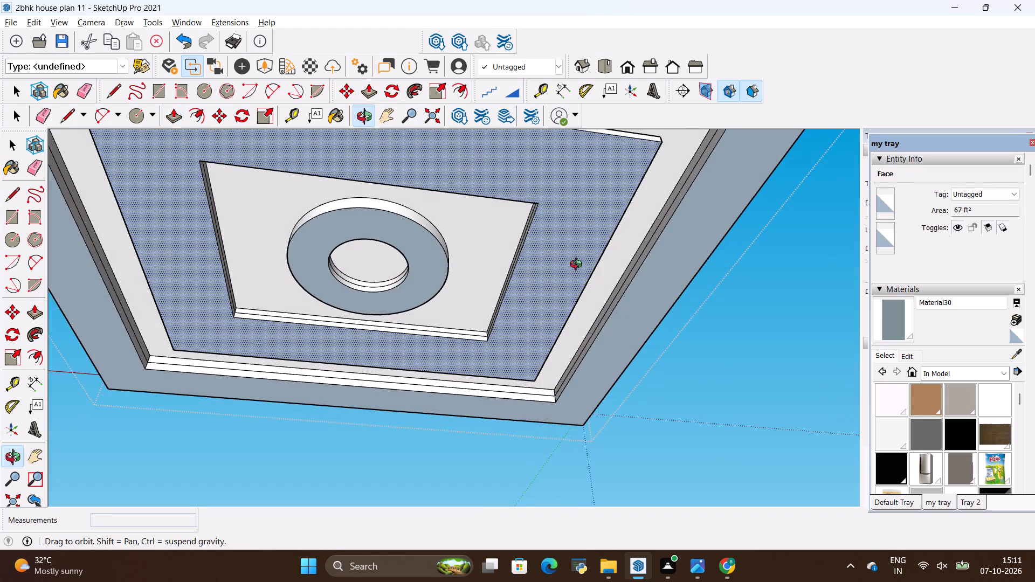
middle_click_drag(578, 266, 565, 281)
scroll(449, 348, "up", 4)
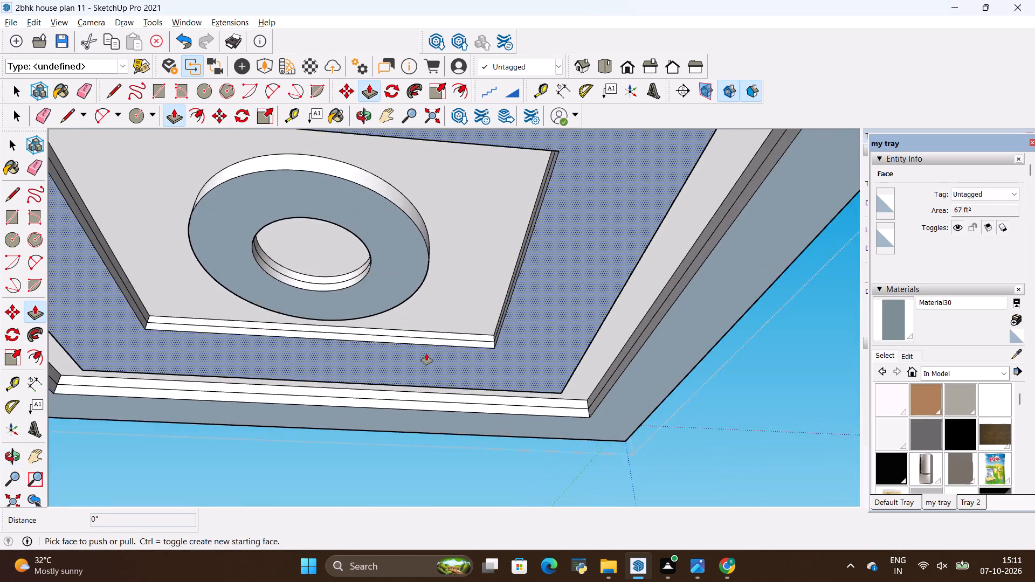
scroll(426, 354, "up", 13)
scroll(548, 327, "up", 3)
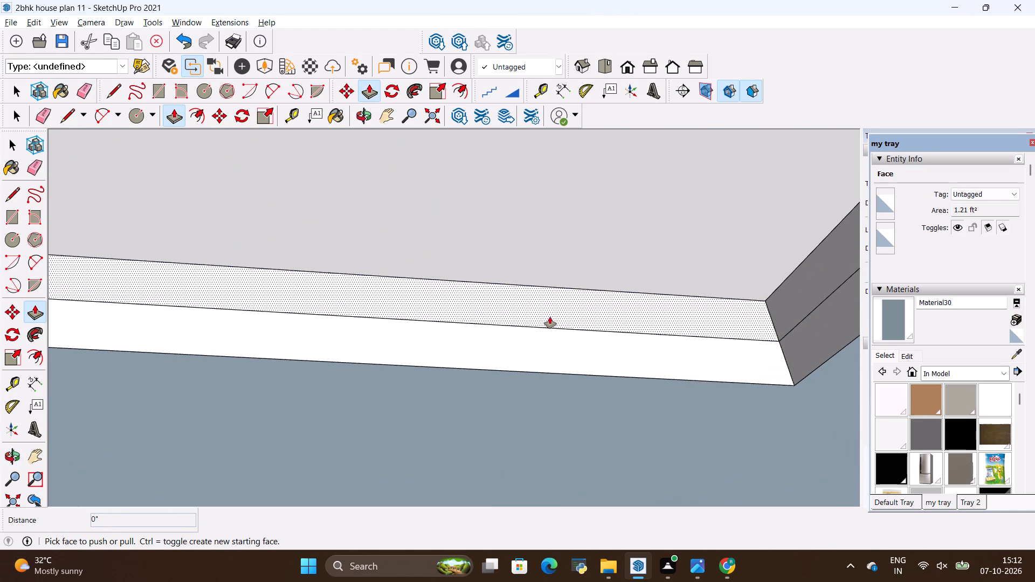
scroll(550, 317, "up", 1)
double_click(550, 316)
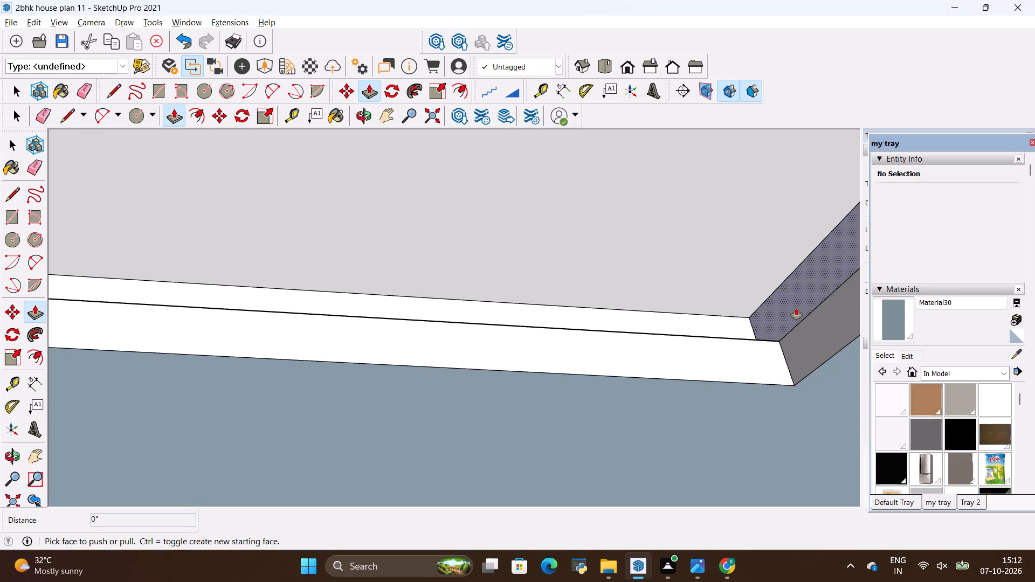
double_click(796, 308)
Repeat the Push/Pull to recess the upper strip of a third side face of the wide inner band's opening.
scroll(657, 351, "down", 12)
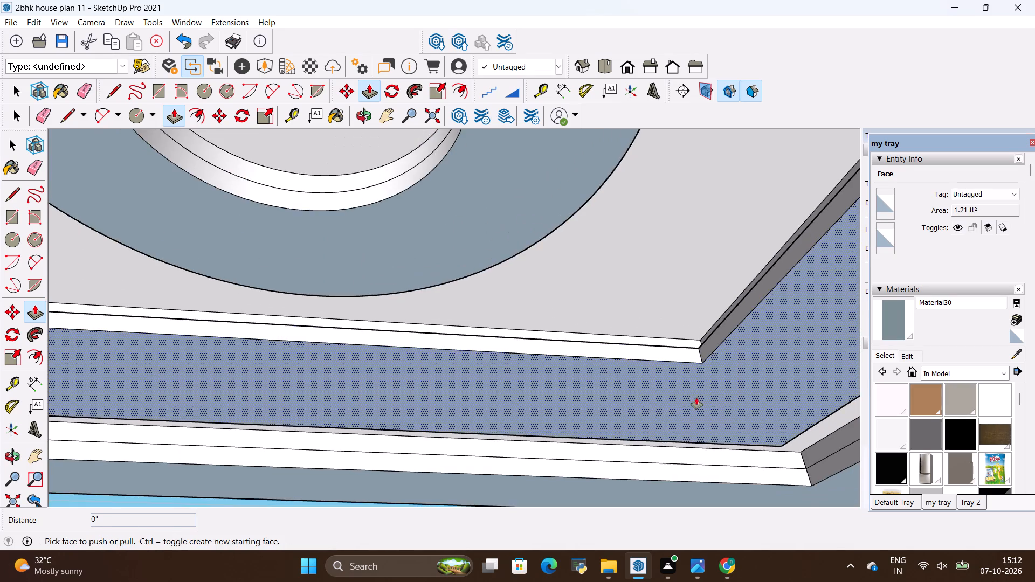
middle_click_drag(696, 398, 748, 353)
scroll(630, 330, "down", 12)
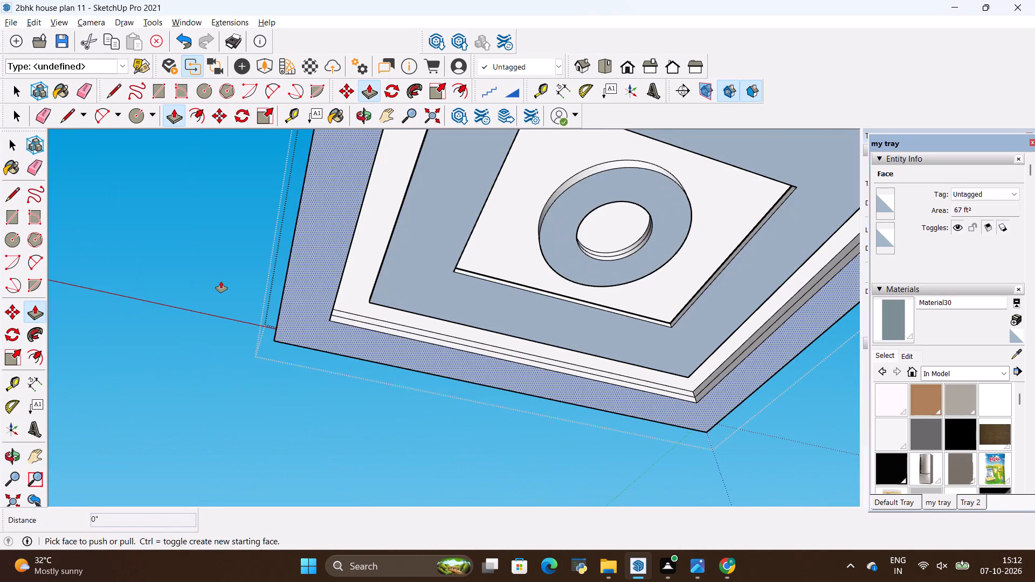
middle_click_drag(217, 279, 526, 347)
scroll(600, 438, "up", 5)
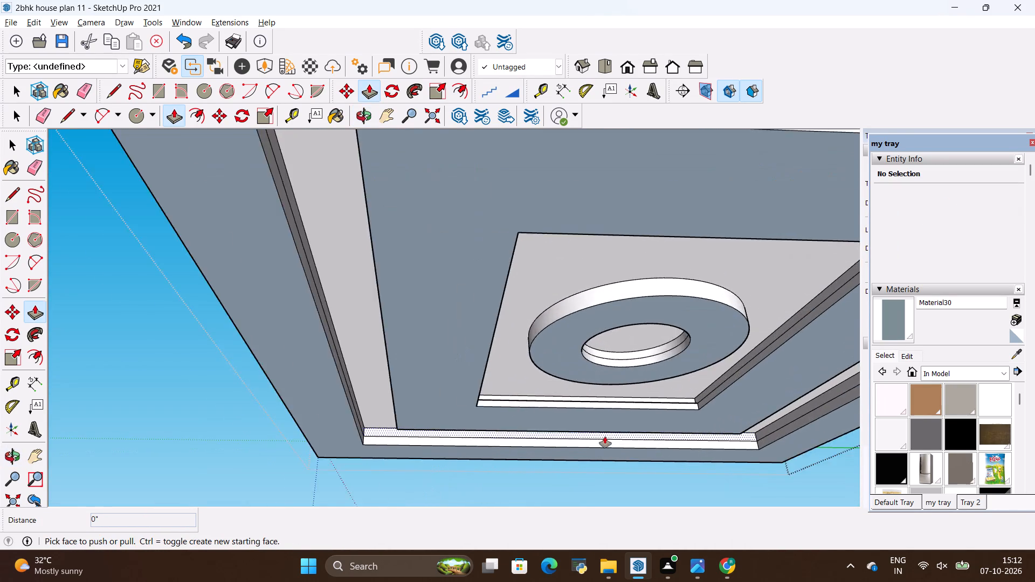
scroll(605, 436, "up", 10)
scroll(127, 416, "down", 6)
middle_click_drag(129, 418, 270, 386)
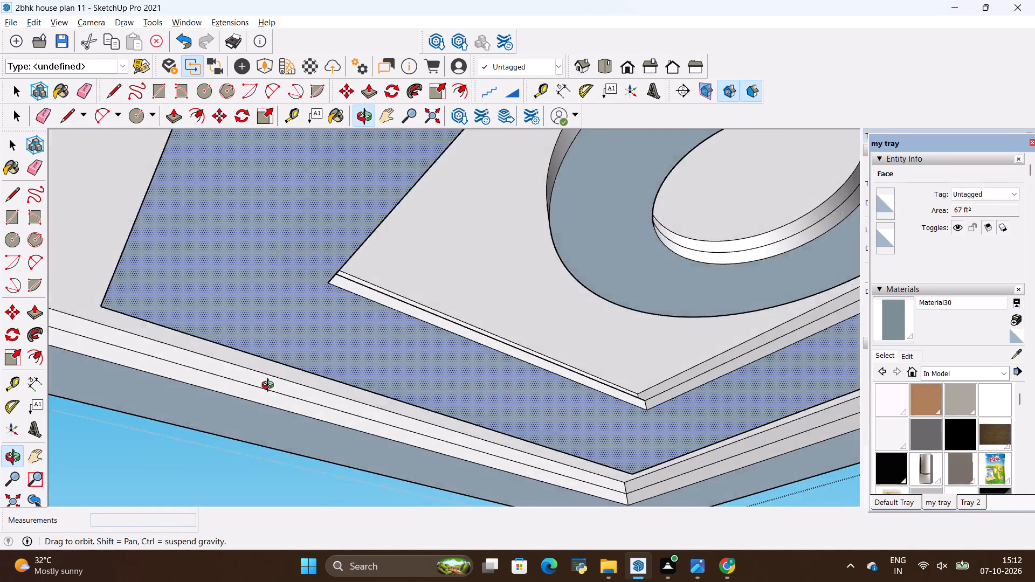
middle_click_drag(270, 386, 470, 376)
scroll(646, 465, "up", 6)
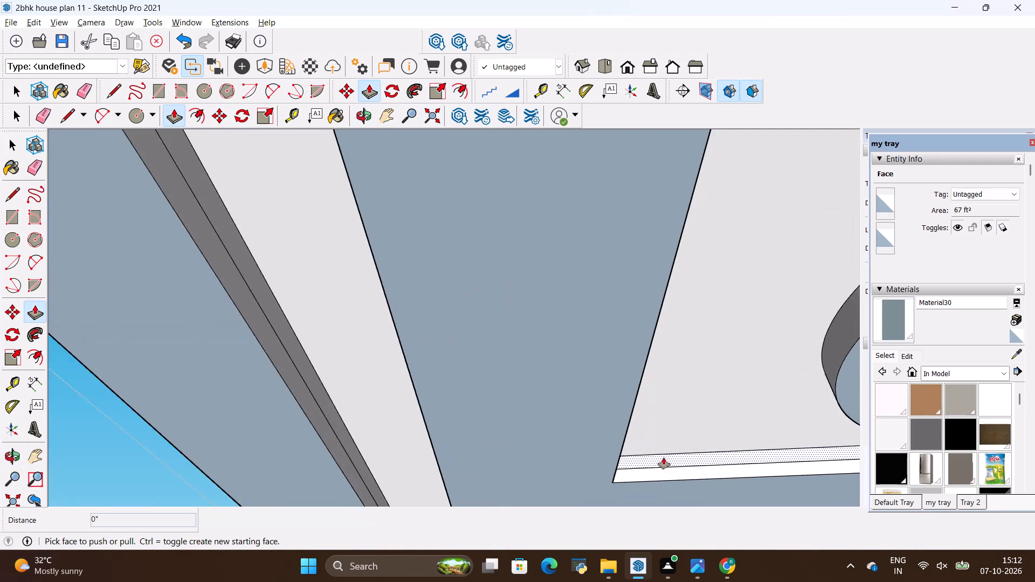
scroll(664, 458, "up", 2)
double_click(664, 461)
Repeat the Push/Pull to recess the upper strip of the last side face of the wide inner band's opening.
scroll(137, 396, "down", 10)
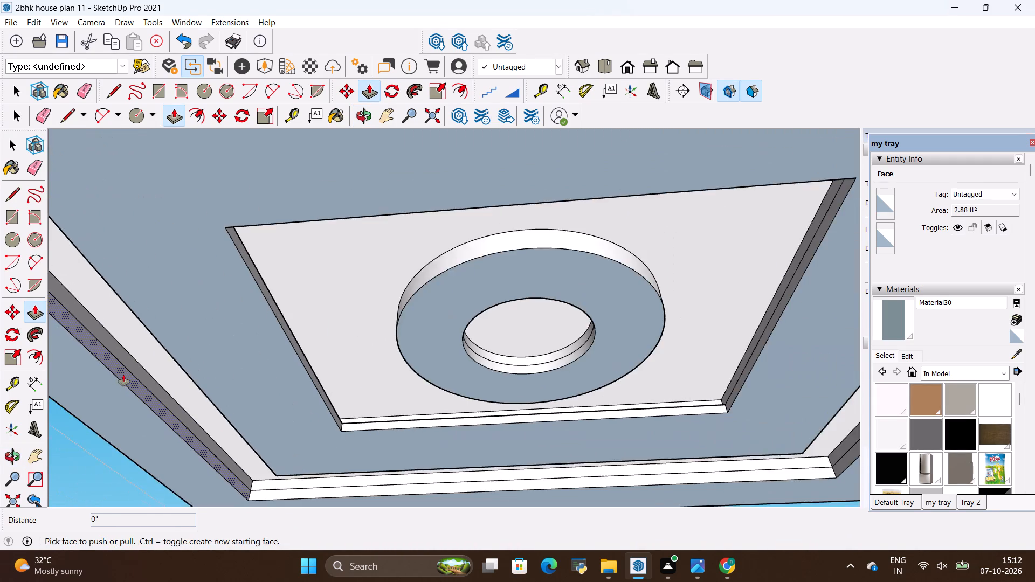
scroll(123, 375, "down", 6)
middle_click_drag(151, 363, 486, 355)
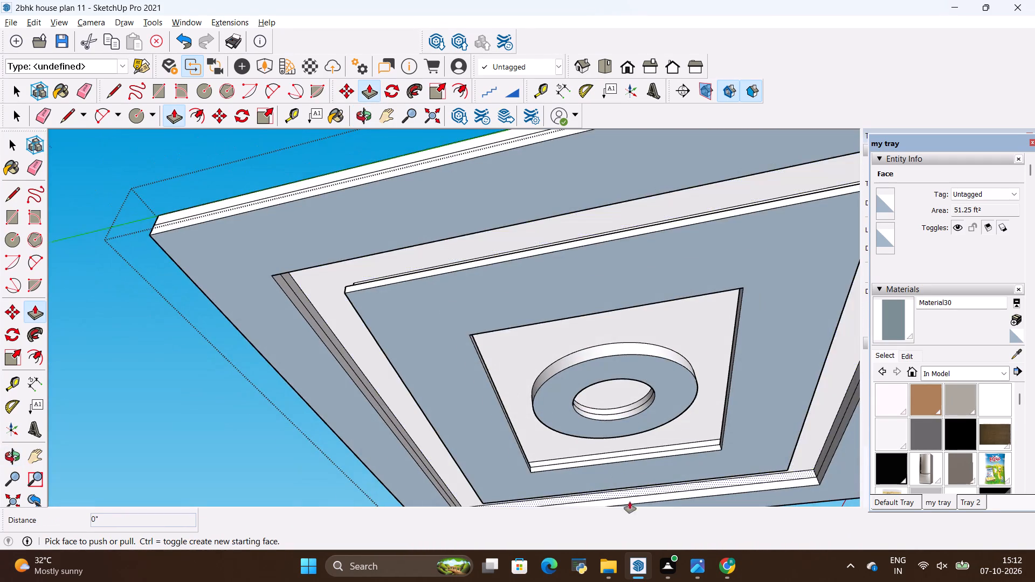
scroll(630, 502, "up", 11)
double_click(609, 404)
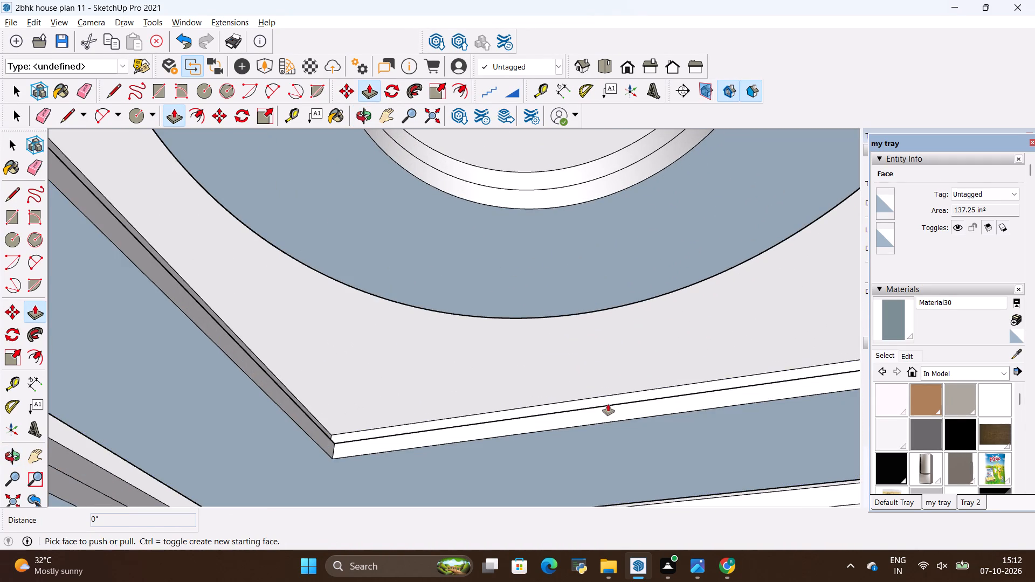
Erase the dividing edge around the inner side face of the central ring's hole.
scroll(441, 406, "down", 6)
scroll(394, 389, "down", 5)
scroll(436, 415, "down", 1)
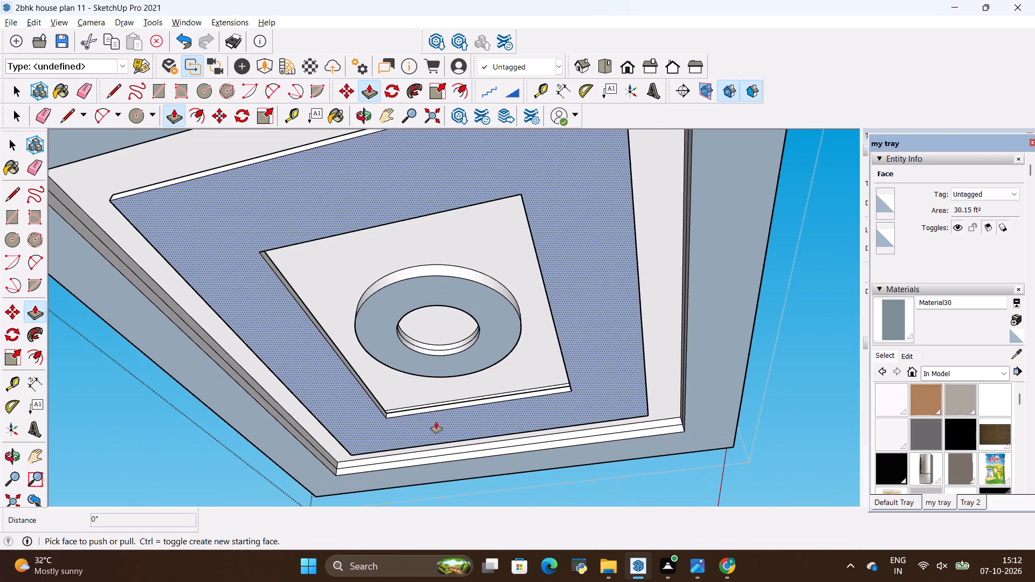
middle_click_drag(436, 422, 468, 410)
scroll(452, 393, "down", 6)
middle_click_drag(408, 283, 447, 345)
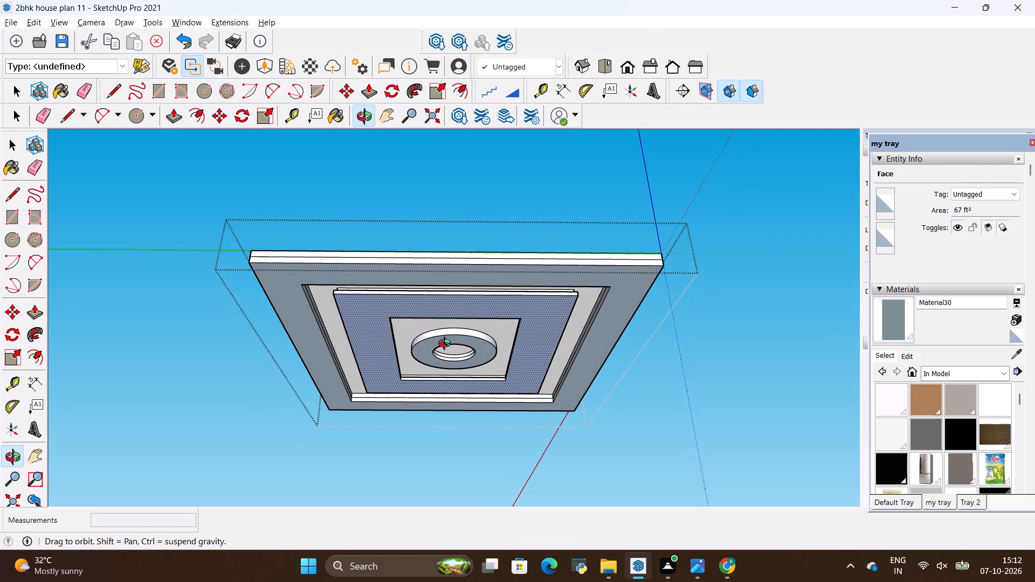
middle_click_drag(447, 345, 459, 334)
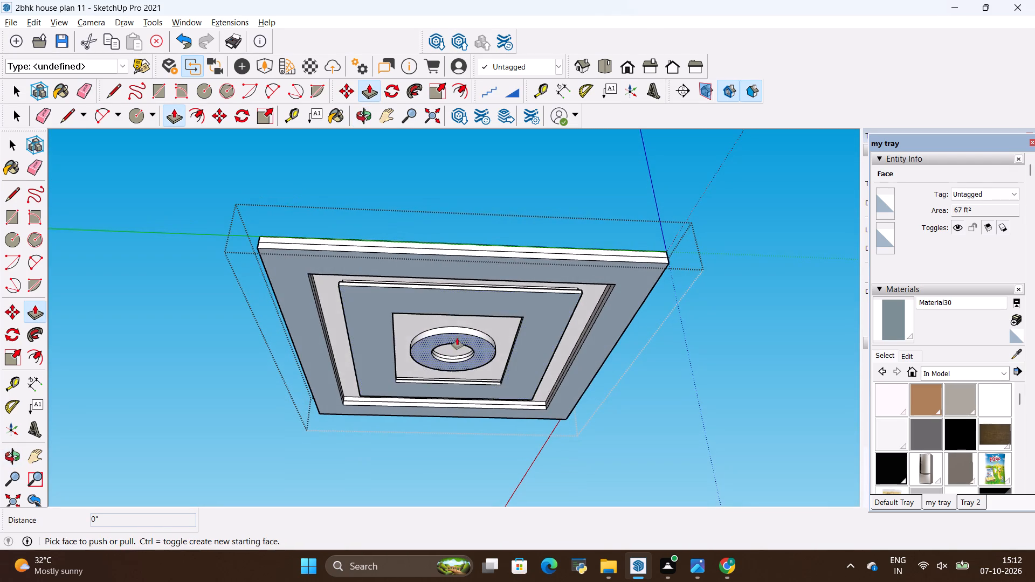
scroll(464, 335, "up", 16)
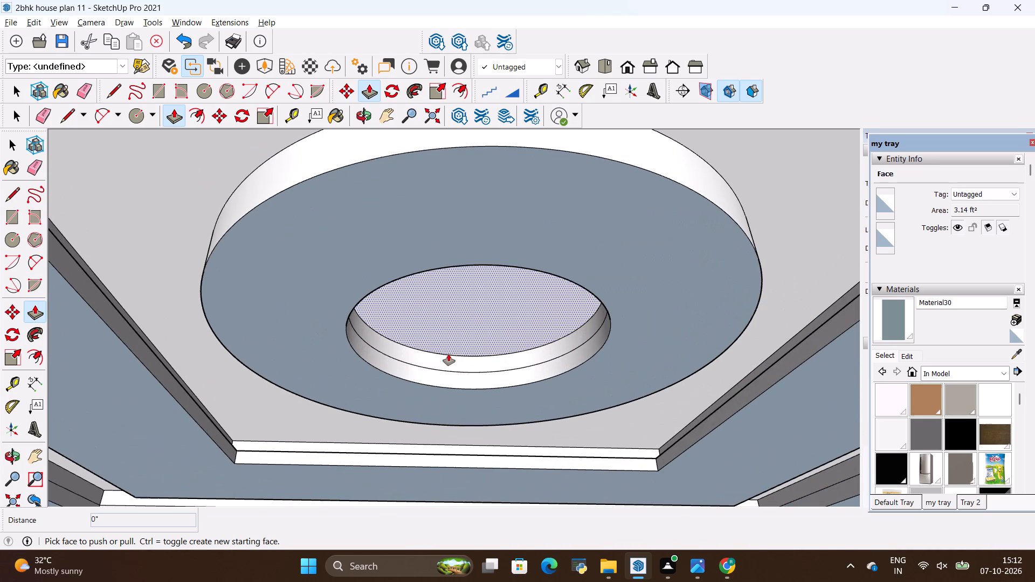
key("e")
left_click_drag(448, 363, 452, 372)
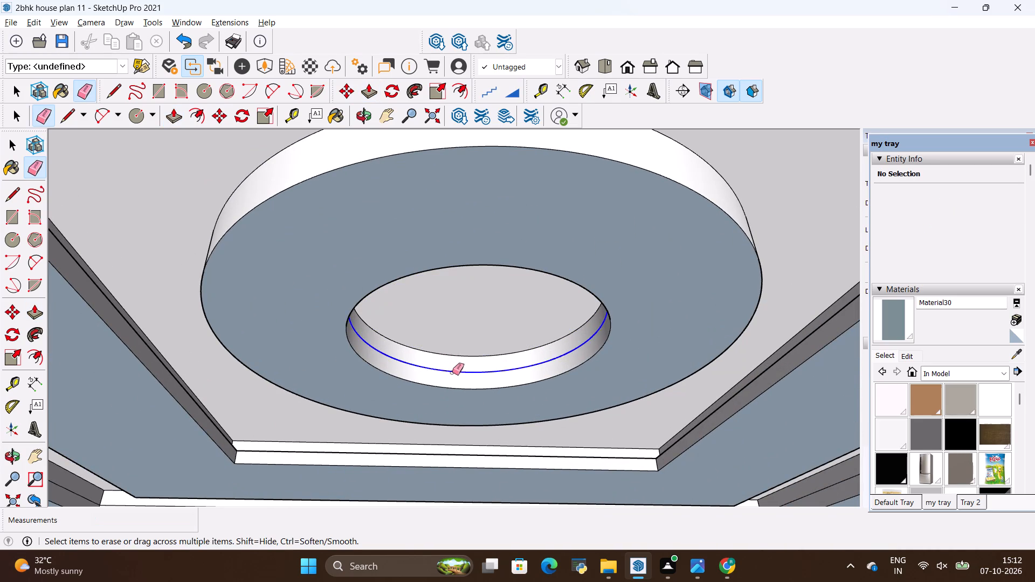
scroll(377, 345, "down", 18)
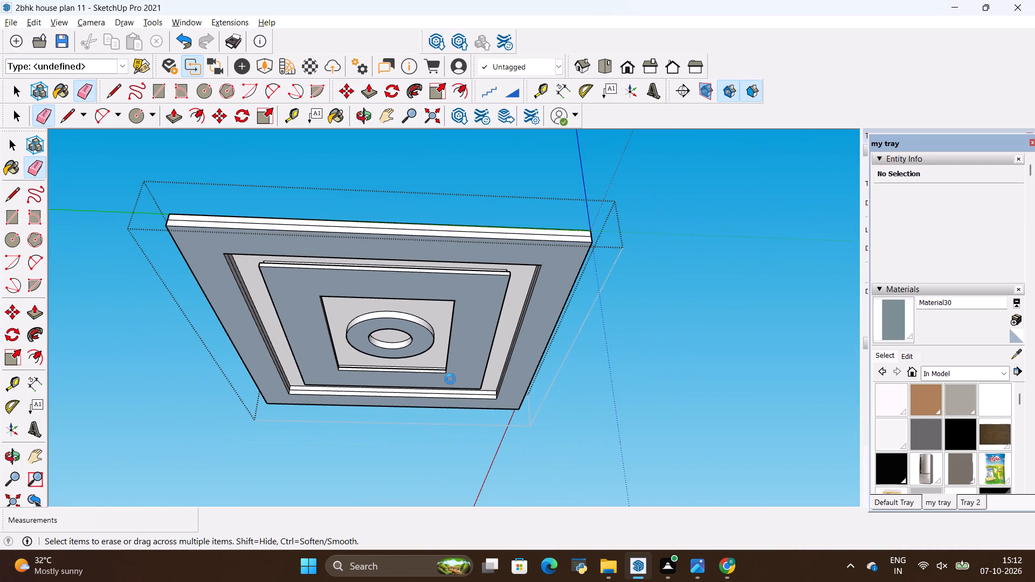
Push/Pull the lower strip of the outer frame's shorter inner side face 3" out toward the central ring.
scroll(404, 406, "up", 10)
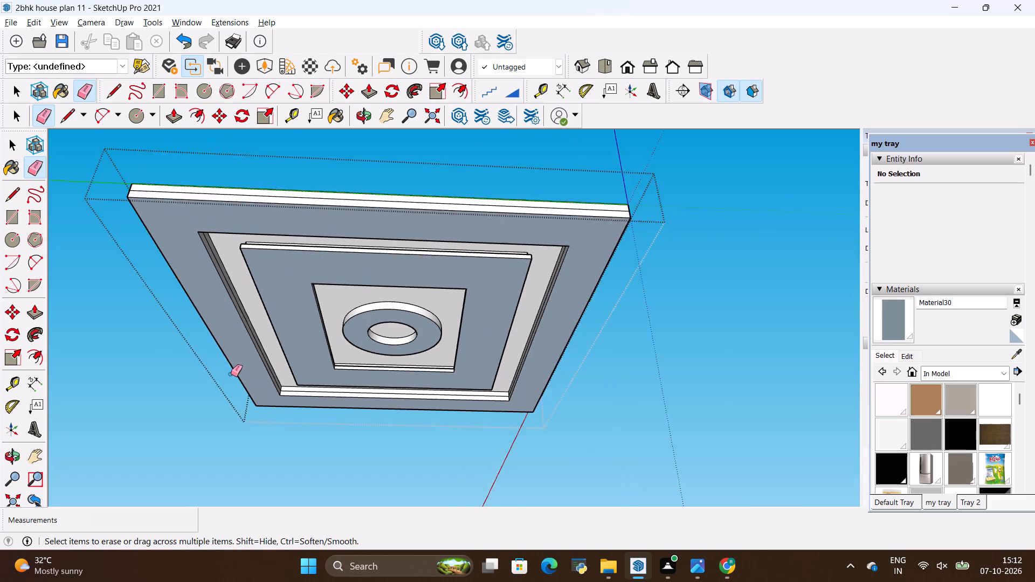
scroll(231, 374, "up", 12)
scroll(505, 436, "up", 10)
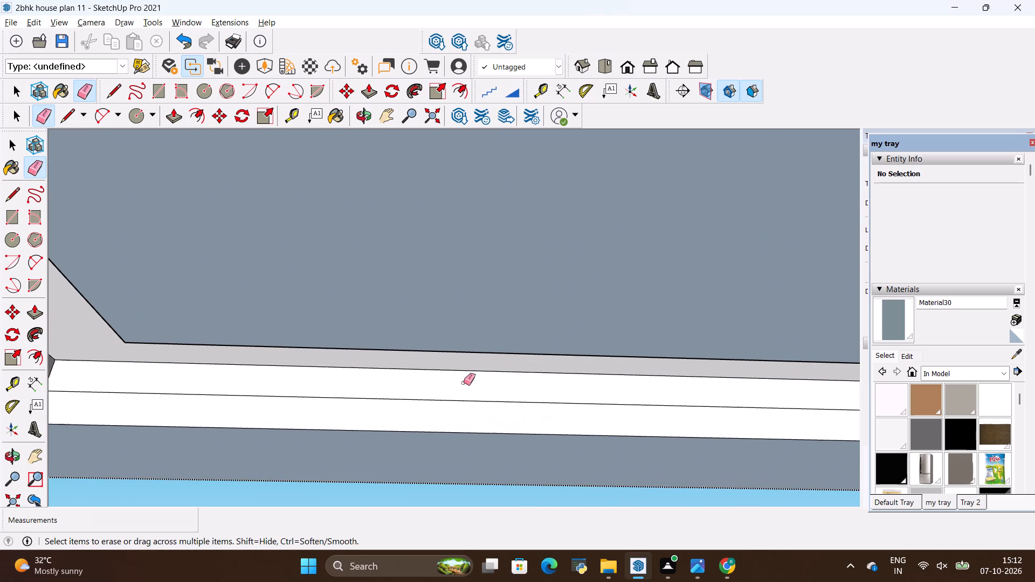
scroll(464, 383, "down", 3)
key("p")
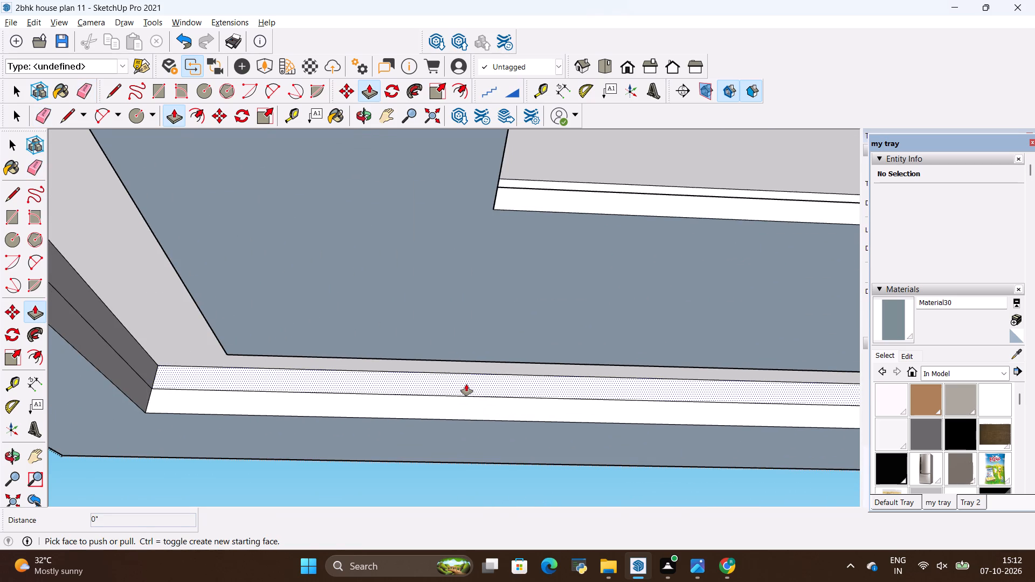
left_click(466, 384)
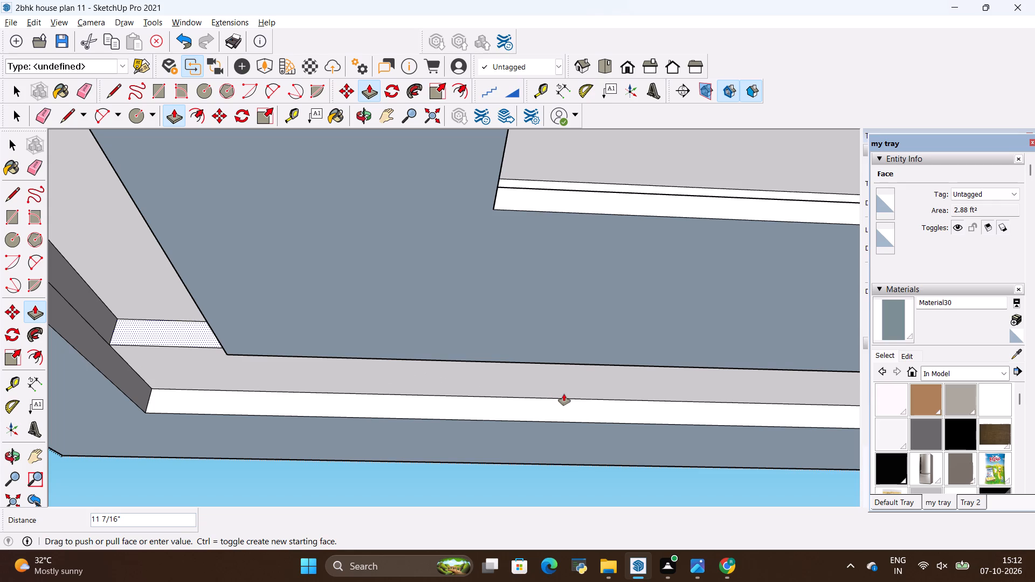
key("Escape")
left_click(534, 414)
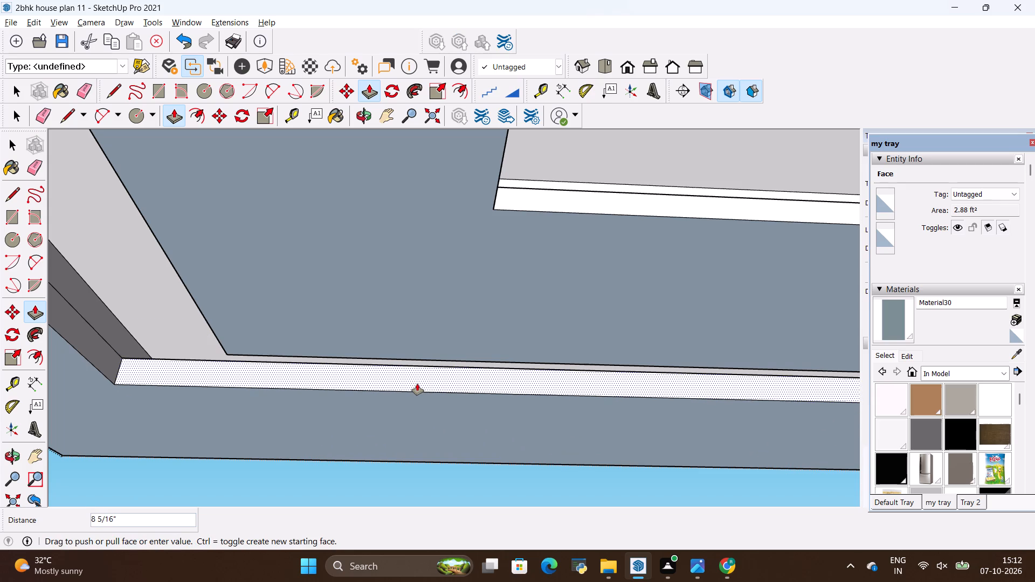
key("BackSpace")
key("3")
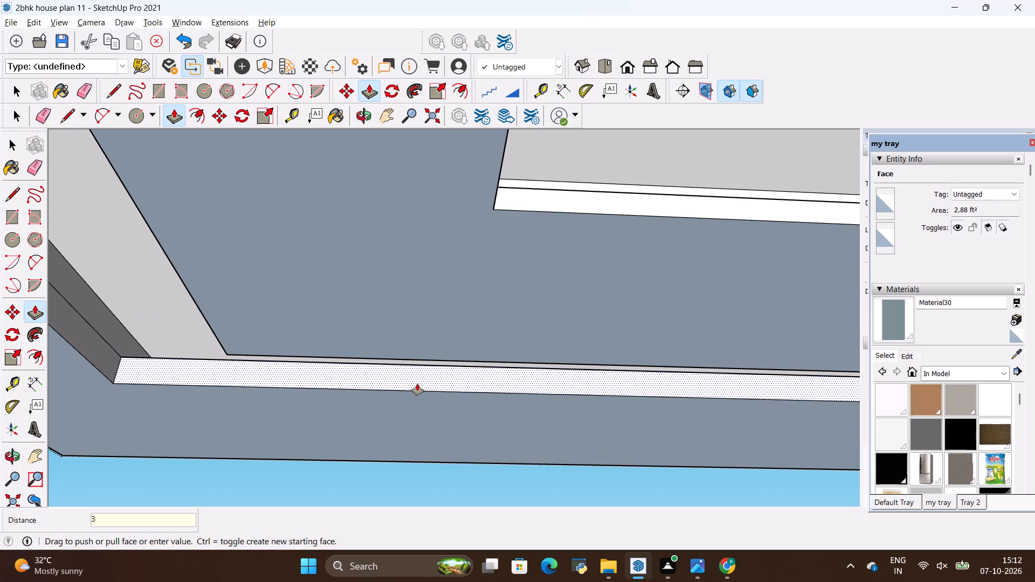
key("shift+quotedbl")
key("Return")
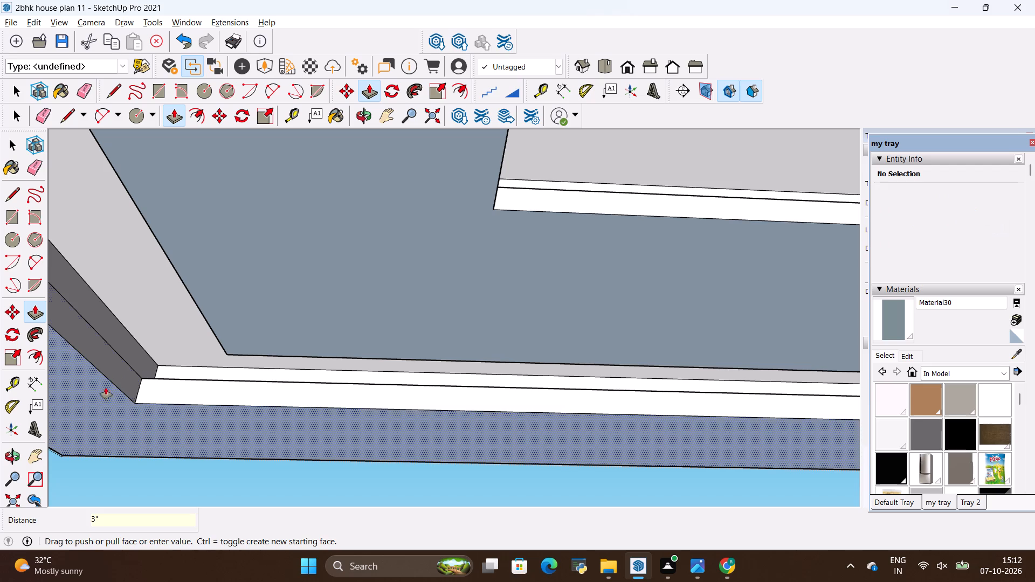
Repeat the 3" Push/Pull on the lower strips of the outer frame's two adjoining longer inner side faces.
double_click(119, 371)
scroll(149, 358, "down", 14)
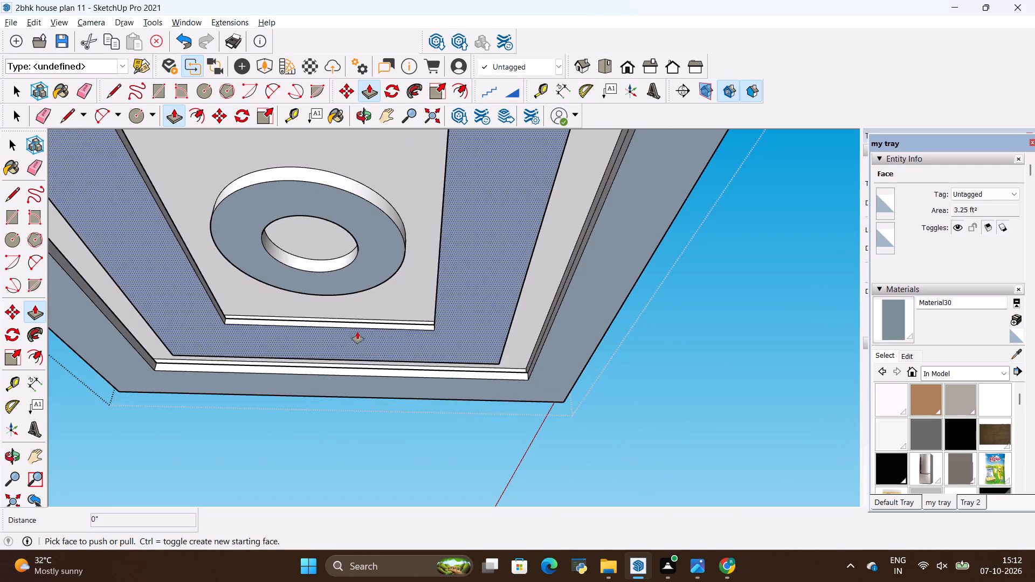
scroll(536, 330, "up", 13)
double_click(542, 341)
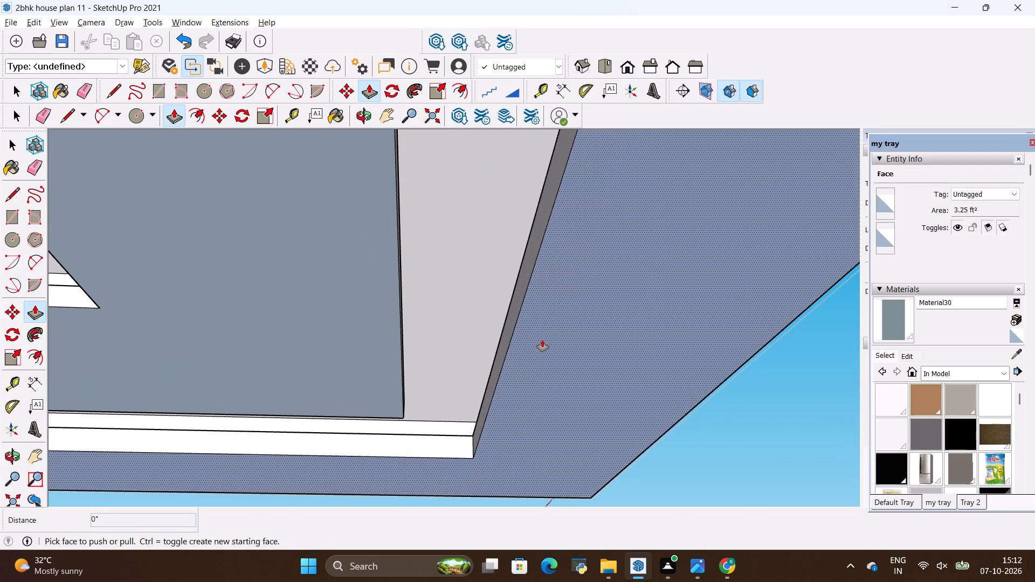
Repeat the 3" Push/Pull on the lower strip of the outer frame's remaining shorter inner side face.
scroll(542, 340, "down", 20)
scroll(542, 340, "down", 10)
middle_click_drag(438, 356, 765, 336)
scroll(500, 302, "up", 6)
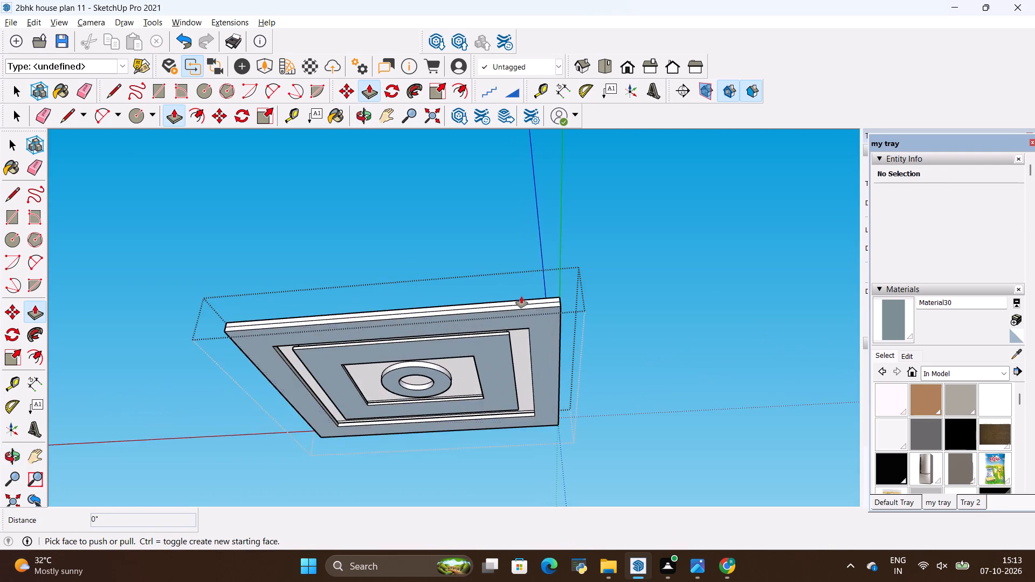
scroll(521, 296, "up", 4)
middle_click_drag(508, 350, 704, 338)
scroll(565, 370, "up", 7)
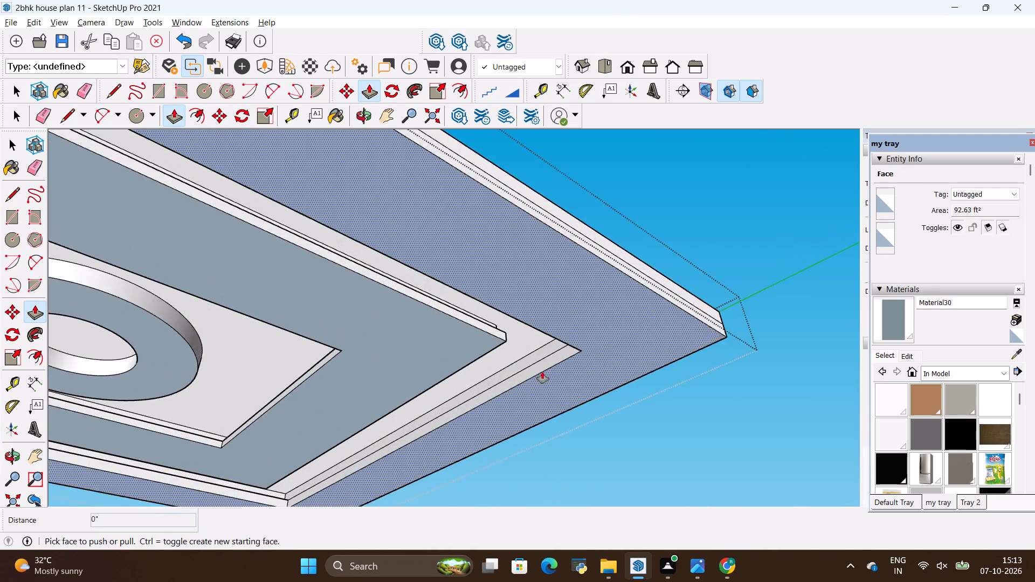
scroll(542, 372, "up", 9)
double_click(539, 373)
scroll(539, 373, "down", 7)
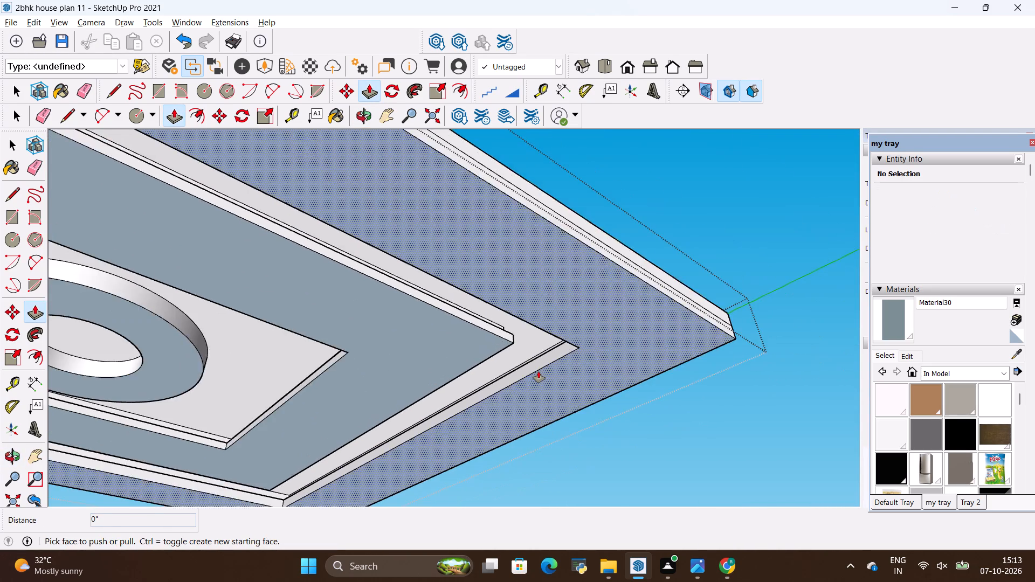
Close the false ceiling group and examine its stepped underside, bands and central ring as a whole.
scroll(539, 371, "down", 6)
middle_click_drag(578, 369, 499, 262)
scroll(394, 318, "up", 7)
middle_click_drag(435, 260, 717, 401)
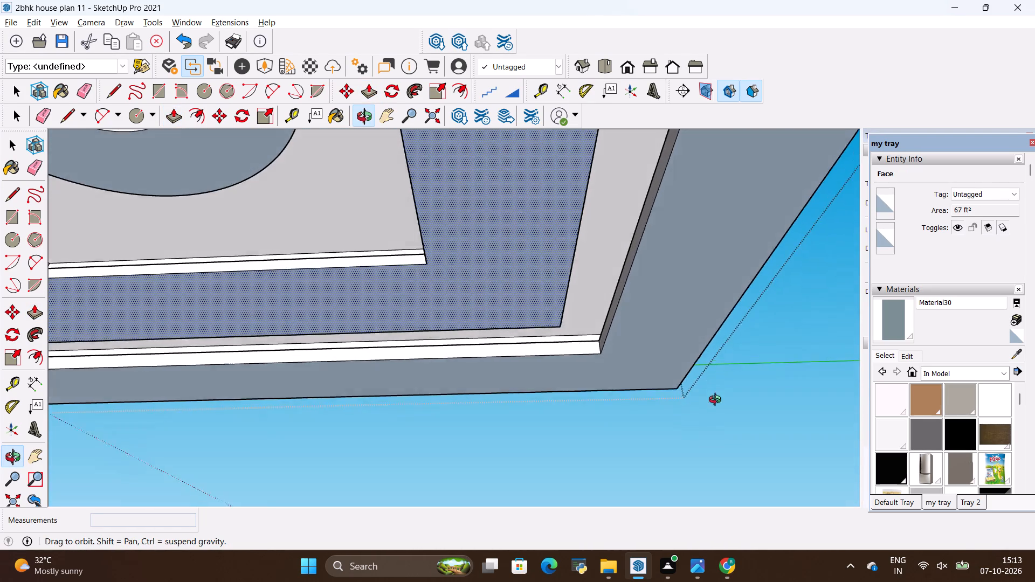
middle_click_drag(717, 401, 716, 403)
middle_click_drag(453, 238, 548, 286)
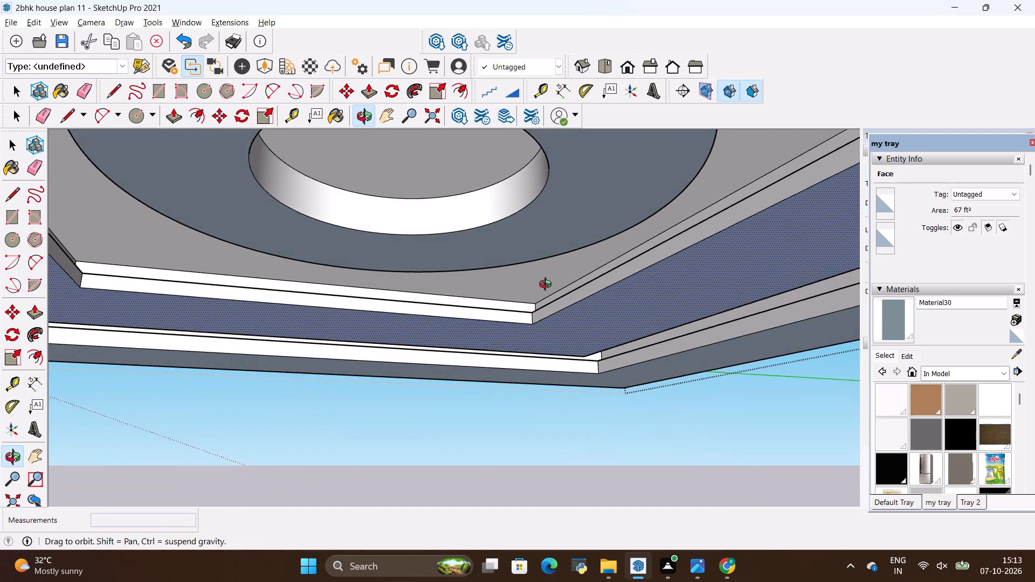
middle_click_drag(548, 286, 536, 234)
scroll(513, 255, "down", 20)
scroll(513, 255, "down", 1)
middle_click_drag(494, 305, 242, 300)
scroll(264, 295, "down", 7)
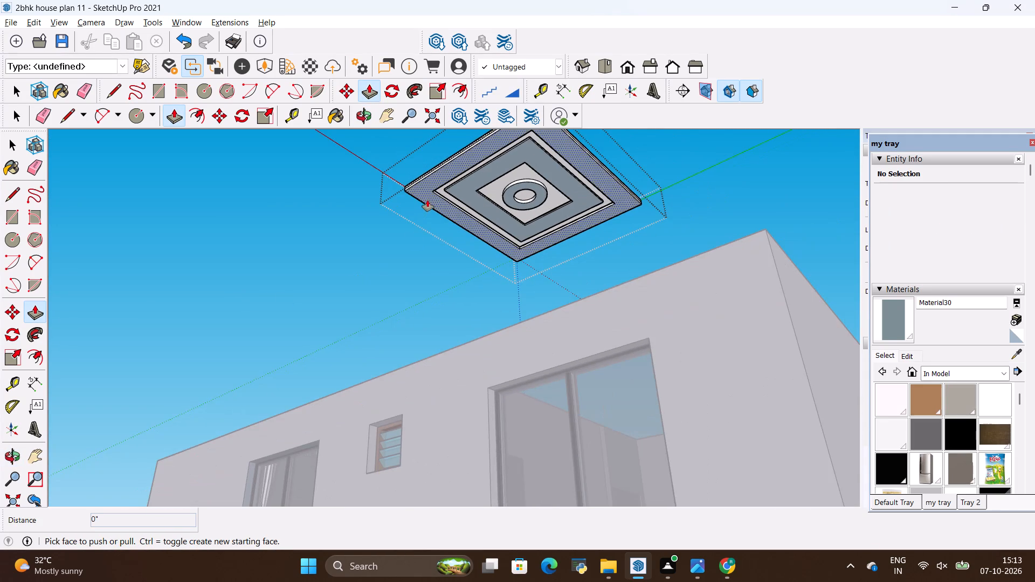
scroll(427, 202, "down", 13)
middle_click_drag(320, 210, 308, 376)
scroll(306, 368, "down", 7)
scroll(344, 342, "down", 6)
key("space")
left_click(565, 292)
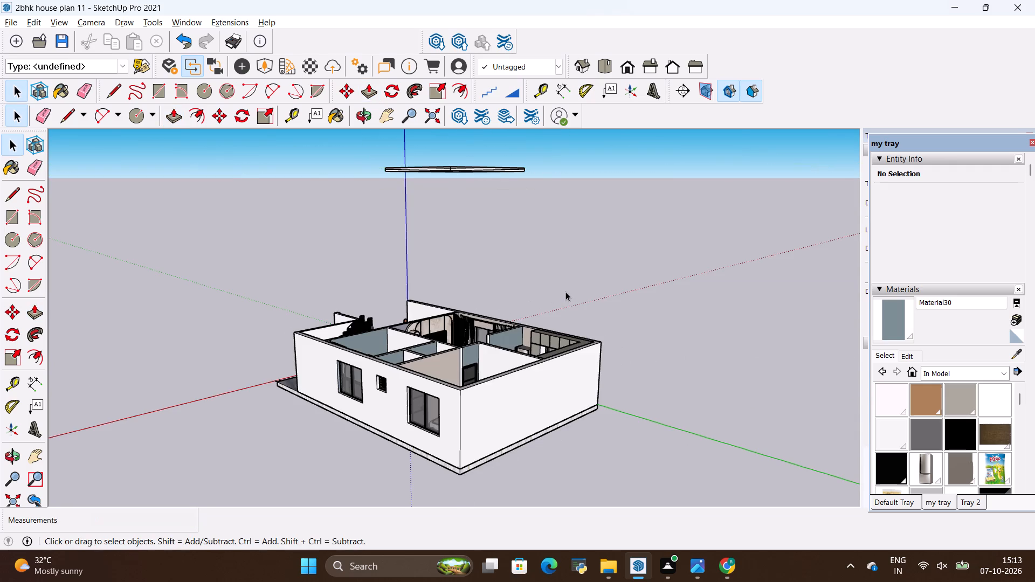
scroll(505, 232, "down", 8)
scroll(505, 176, "up", 6)
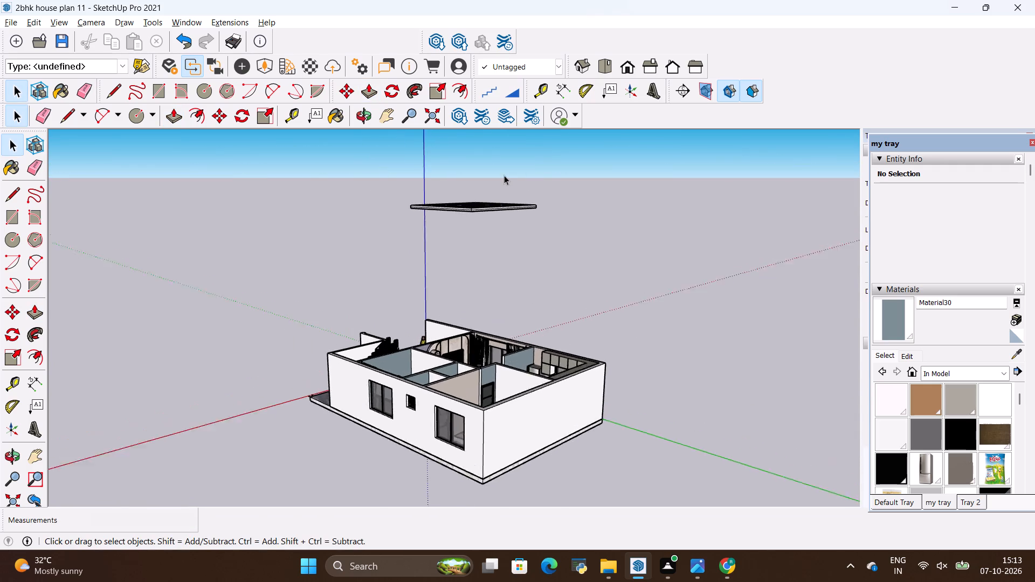
scroll(504, 175, "up", 8)
middle_click_drag(537, 331, 653, 200)
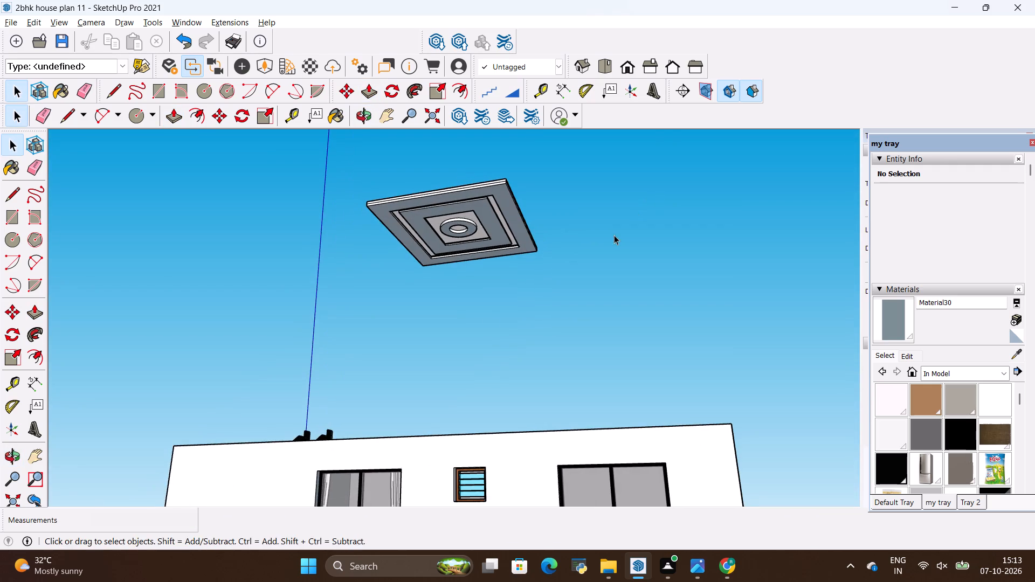
middle_click_drag(485, 321, 575, 252)
scroll(468, 218, "up", 3)
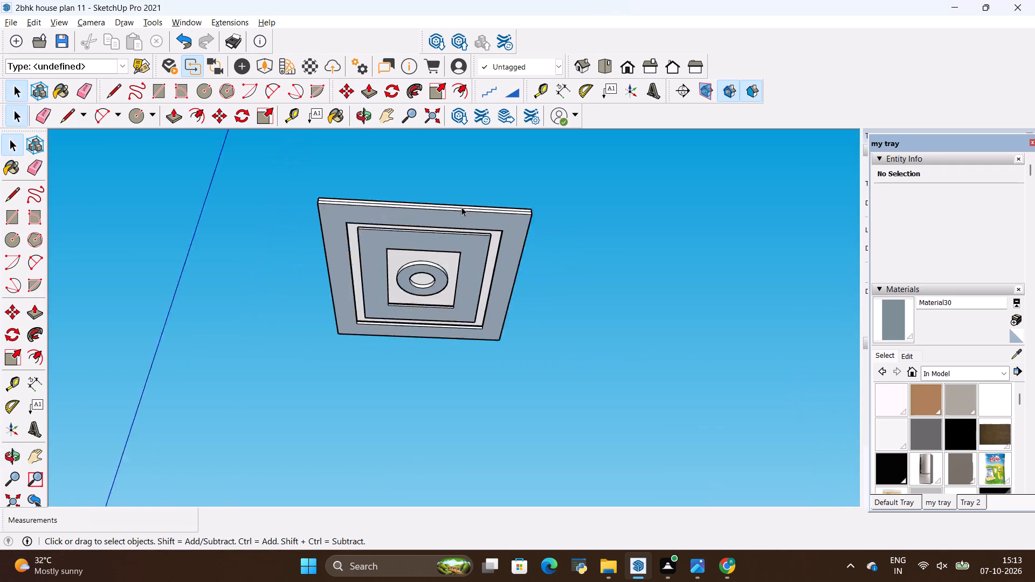
scroll(461, 207, "up", 8)
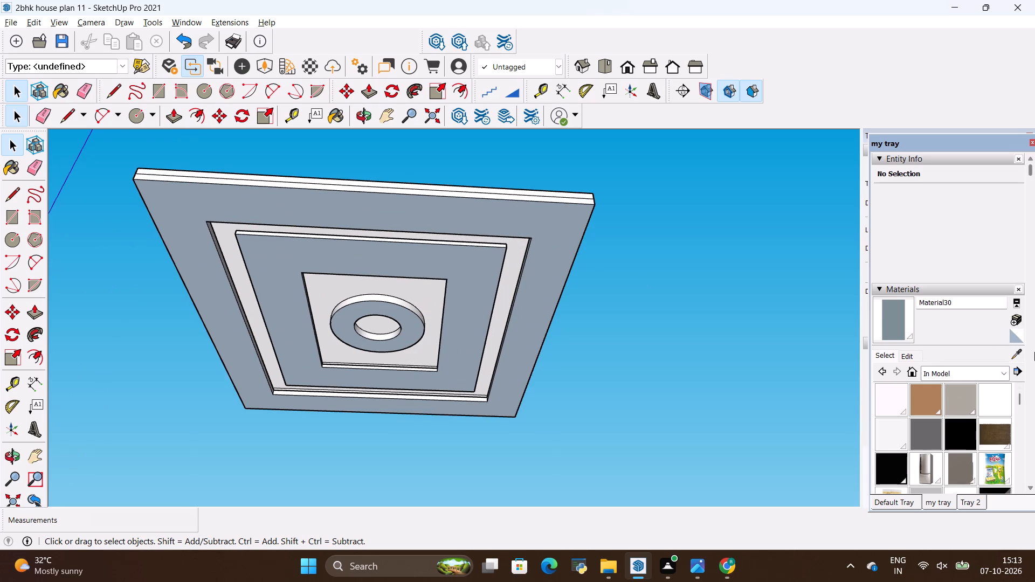
Create a new material using the mauve texture image d3a027b21d151266fec5a3766bd5cdc4 from the all materials folder.
left_click(1020, 319)
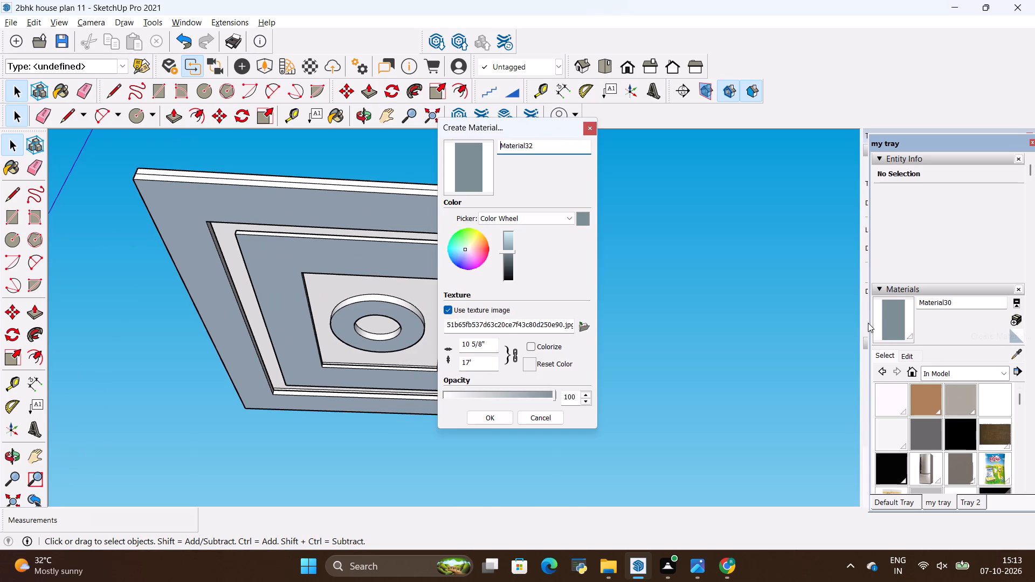
left_click(586, 327)
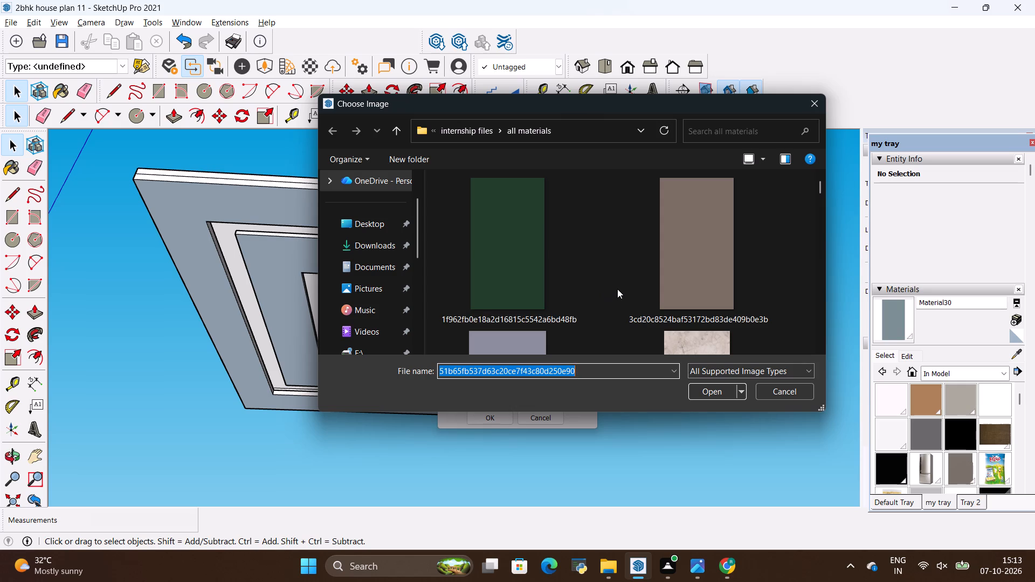
scroll(617, 289, "down", 3)
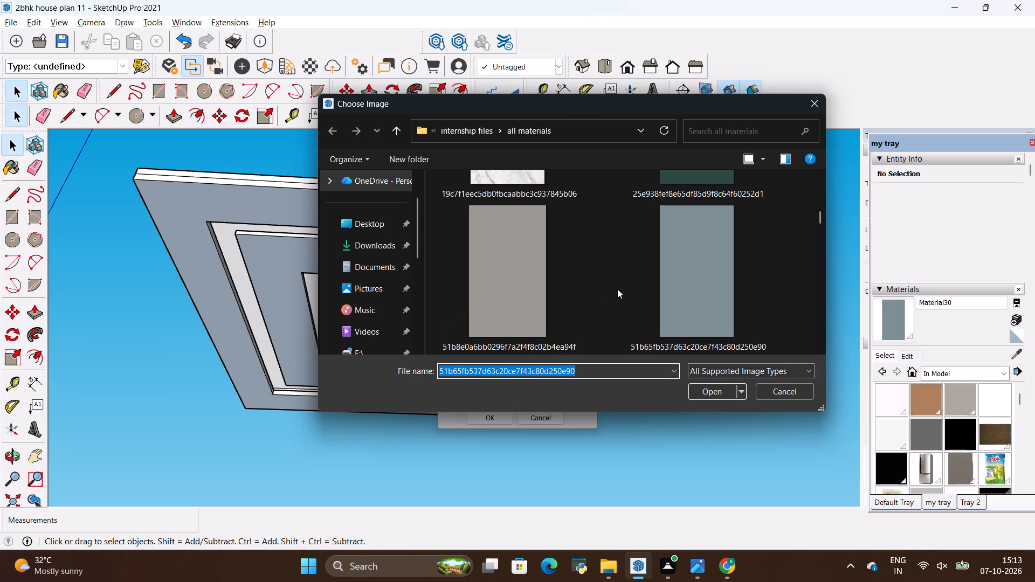
scroll(617, 289, "down", 4)
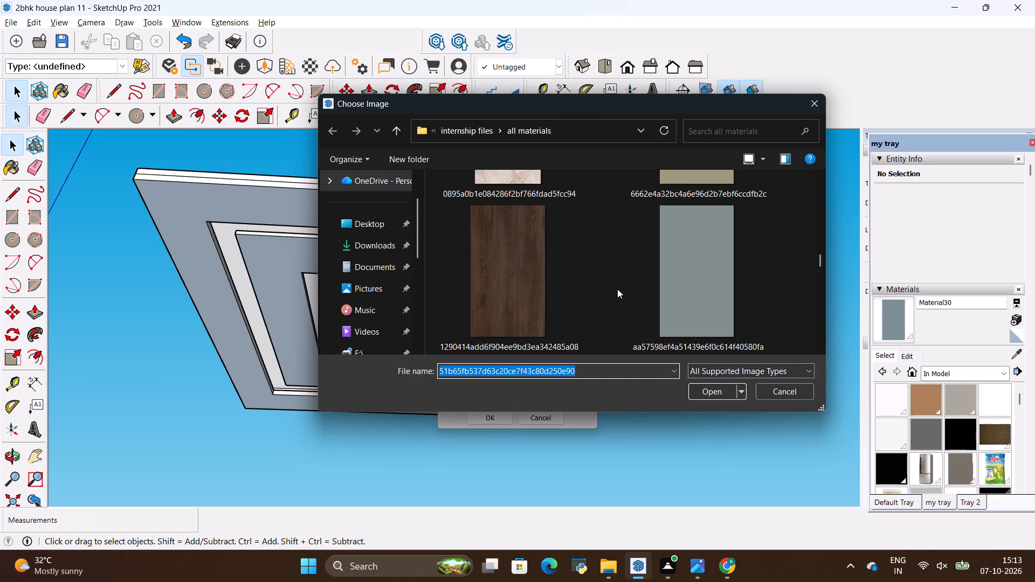
scroll(650, 275, "down", 2)
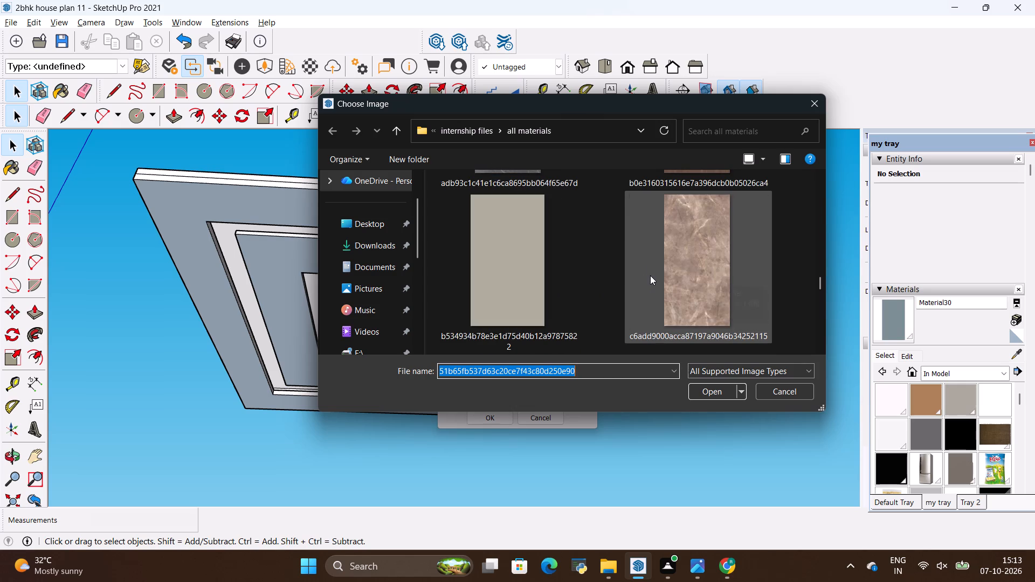
scroll(626, 275, "down", 3)
scroll(626, 275, "up", 2)
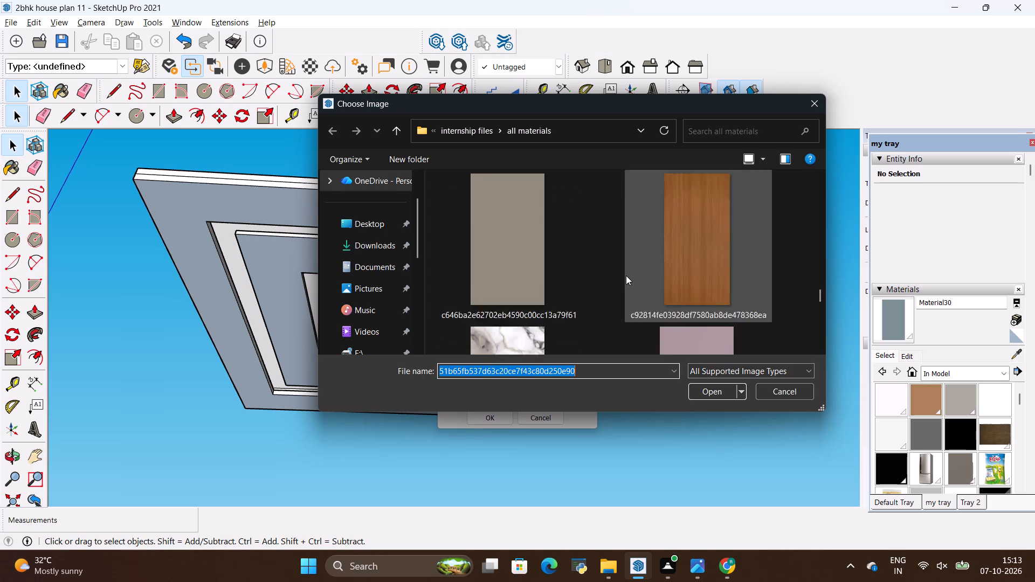
scroll(626, 275, "up", 1)
scroll(666, 274, "down", 5)
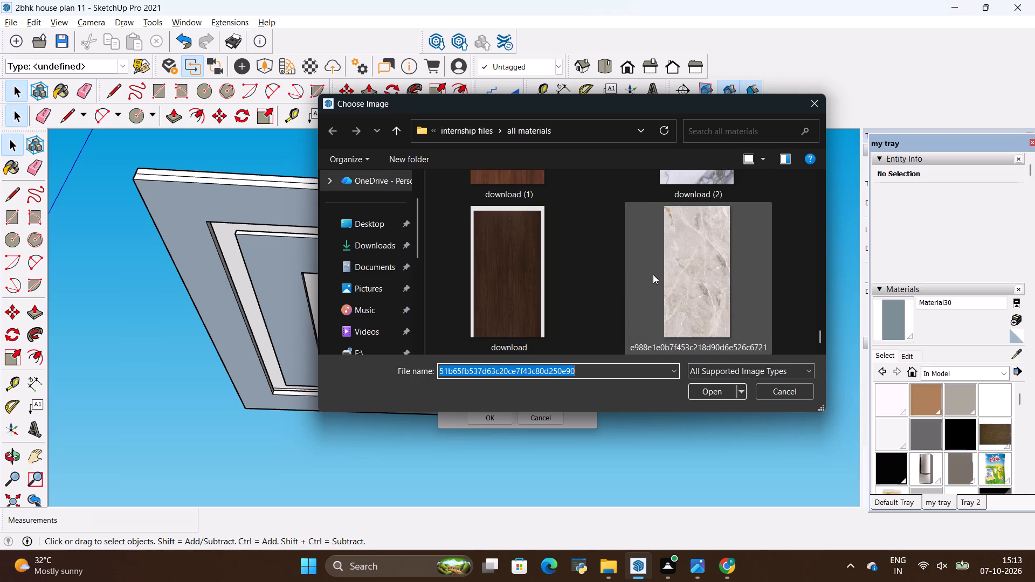
scroll(650, 274, "down", 3)
scroll(623, 280, "up", 3)
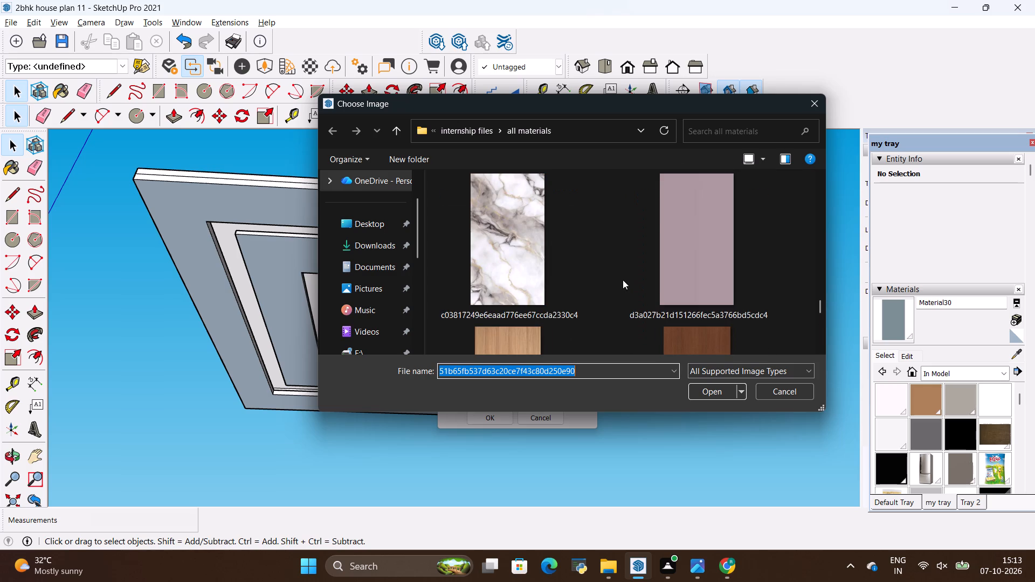
left_click(675, 274)
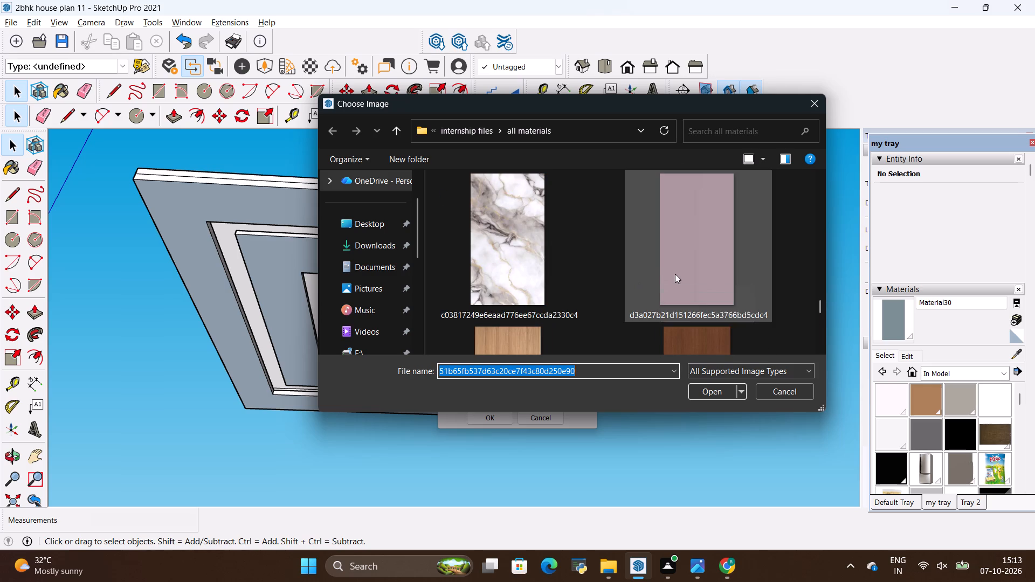
left_click(717, 392)
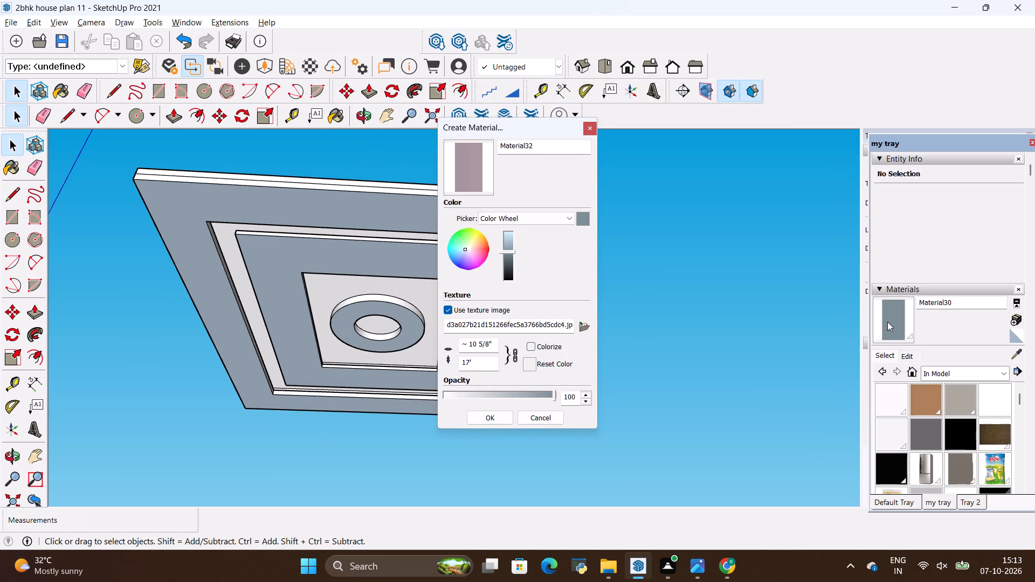
left_click(507, 412)
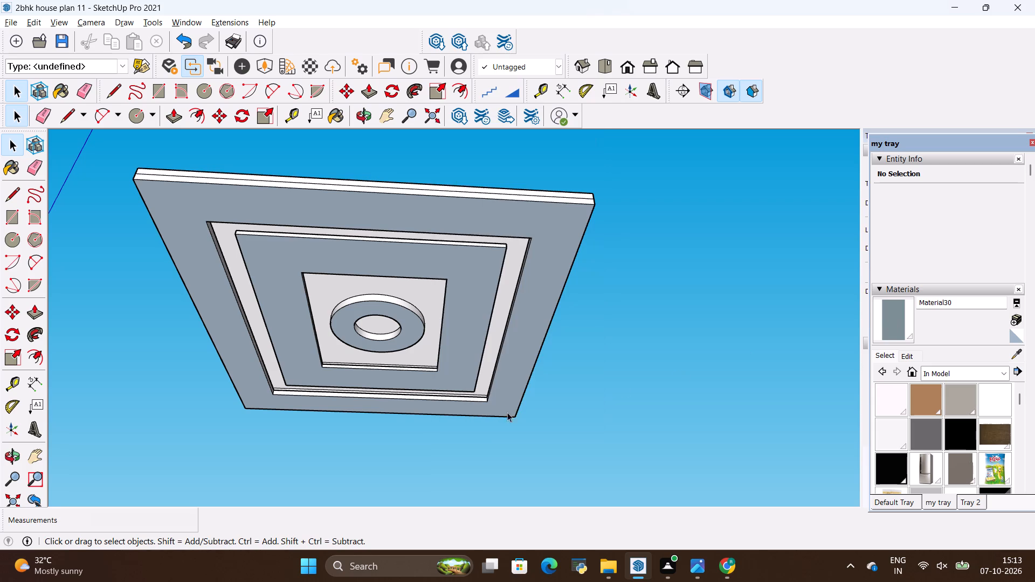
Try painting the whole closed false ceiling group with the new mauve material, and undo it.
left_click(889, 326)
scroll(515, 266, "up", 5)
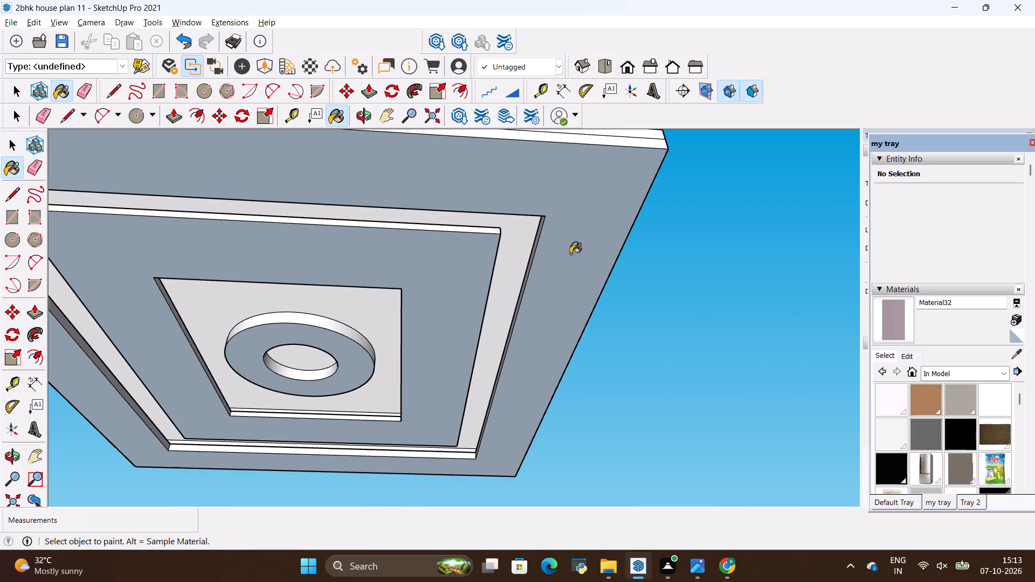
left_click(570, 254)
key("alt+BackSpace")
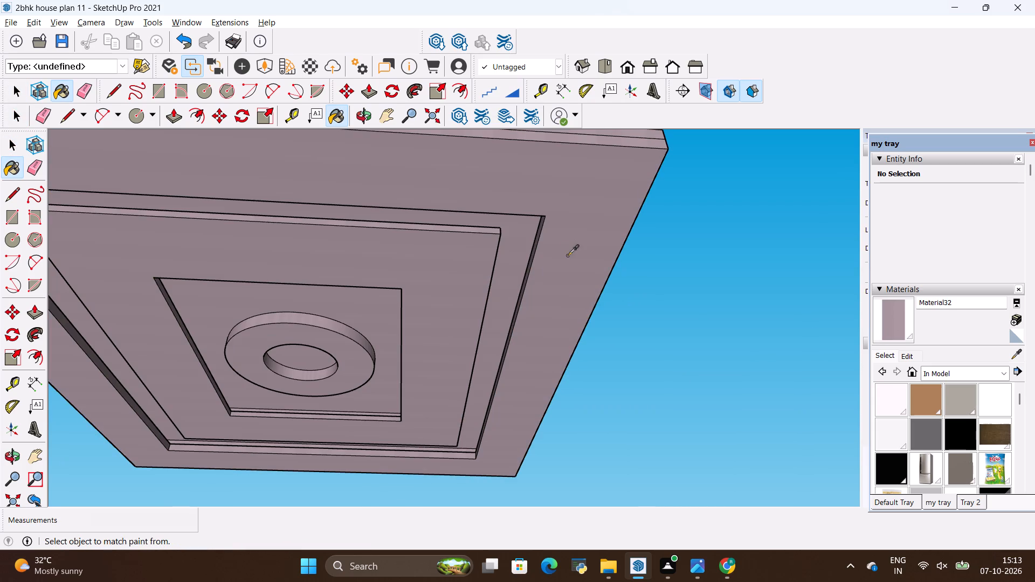
Open the false ceiling group and paint the undersides of the outer frame and the wide inner band with the mauve material.
key("space")
double_click(566, 252)
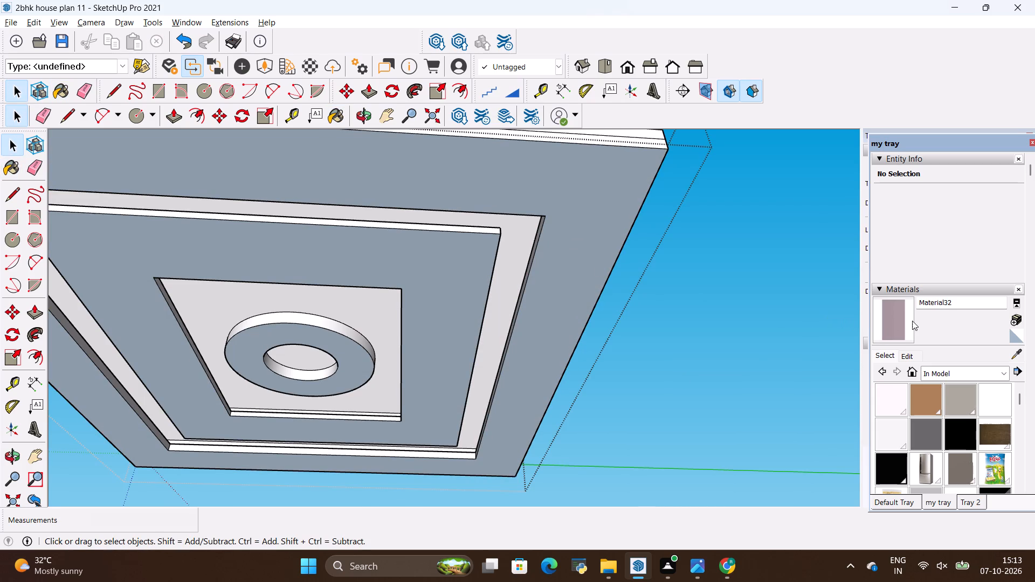
left_click(896, 323)
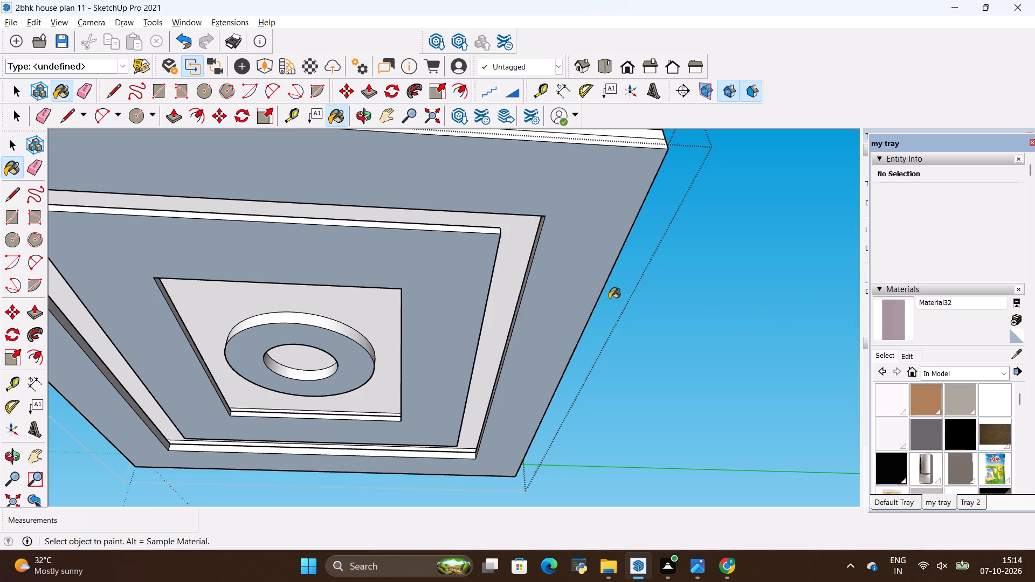
left_click(549, 293)
left_click(415, 317)
Paint the central ring's underside, outer side face and inner hole face with the mauve material.
scroll(422, 320, "down", 6)
middle_click_drag(388, 370, 388, 369)
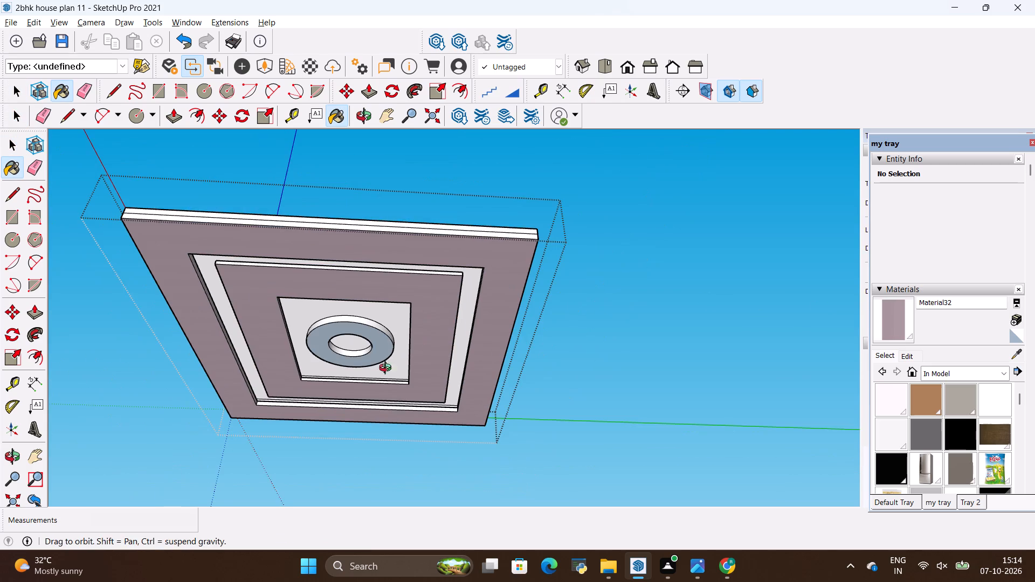
middle_click_drag(388, 369, 429, 321)
scroll(466, 213, "up", 14)
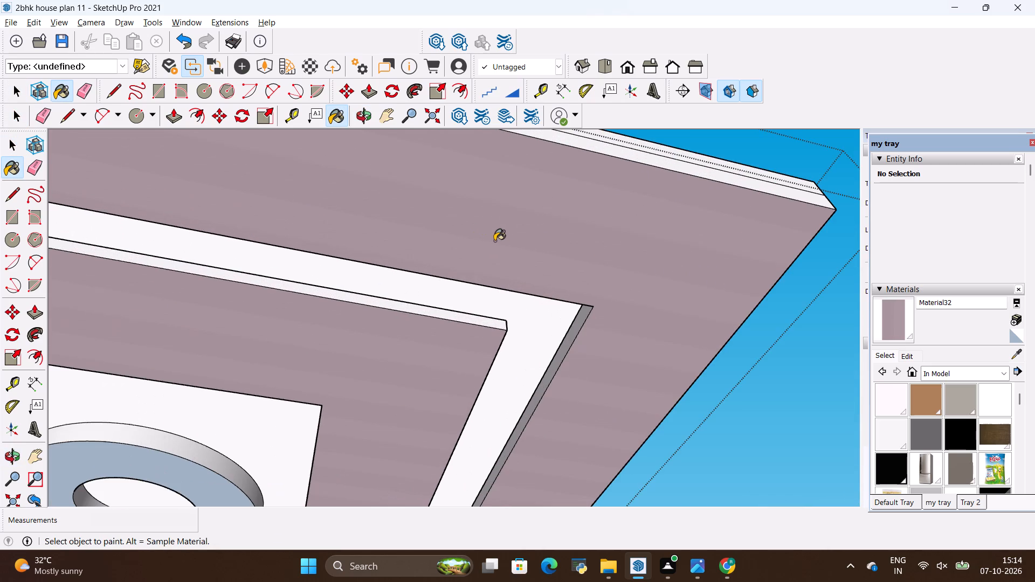
scroll(494, 241, "down", 6)
middle_click_drag(618, 234, 475, 304)
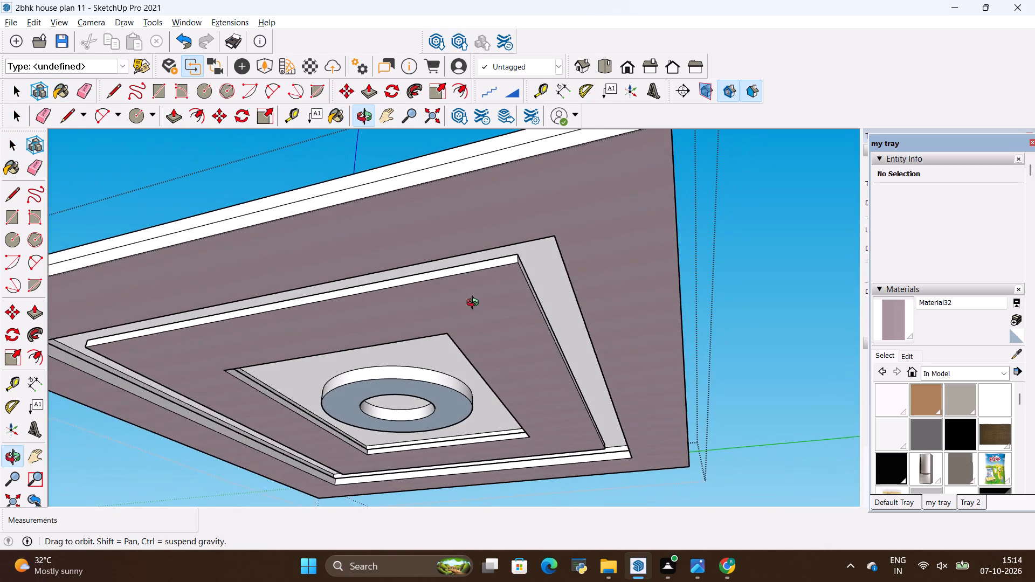
middle_click_drag(475, 304, 465, 305)
scroll(443, 440, "up", 9)
left_click(461, 397)
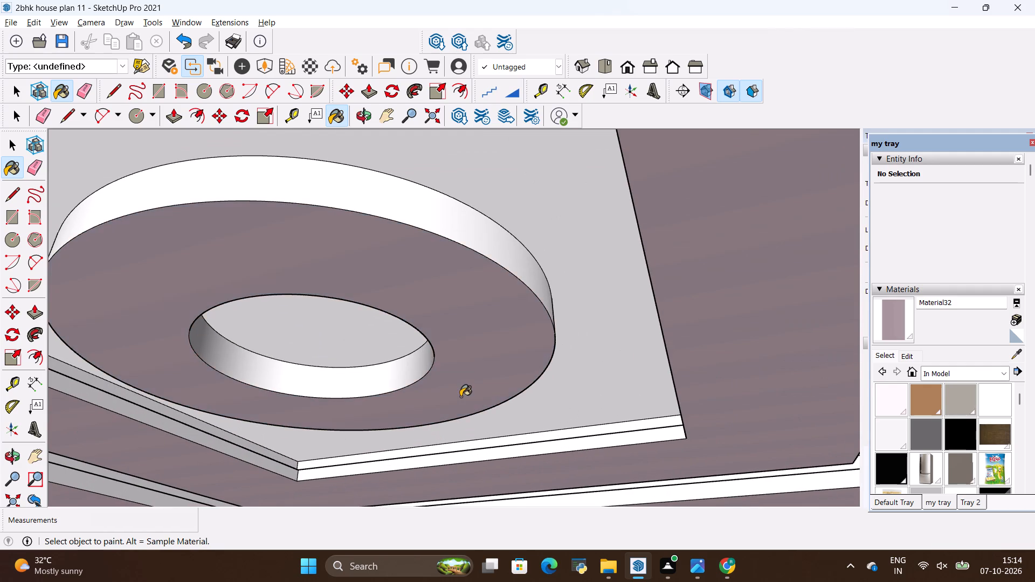
scroll(460, 397, "down", 10)
scroll(462, 354, "up", 9)
left_click(469, 348)
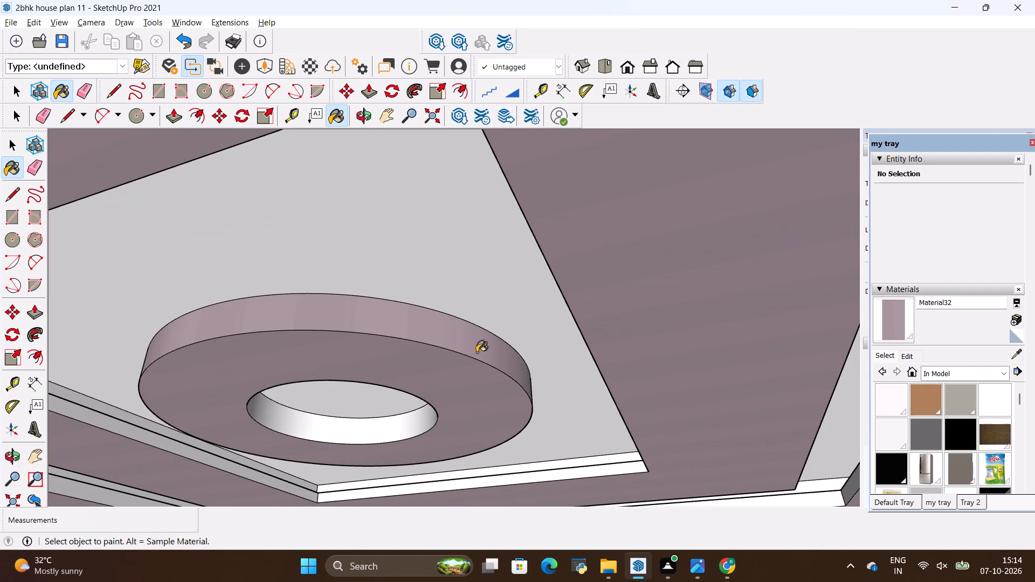
scroll(429, 424, "up", 3)
left_click(407, 427)
scroll(549, 417, "down", 8)
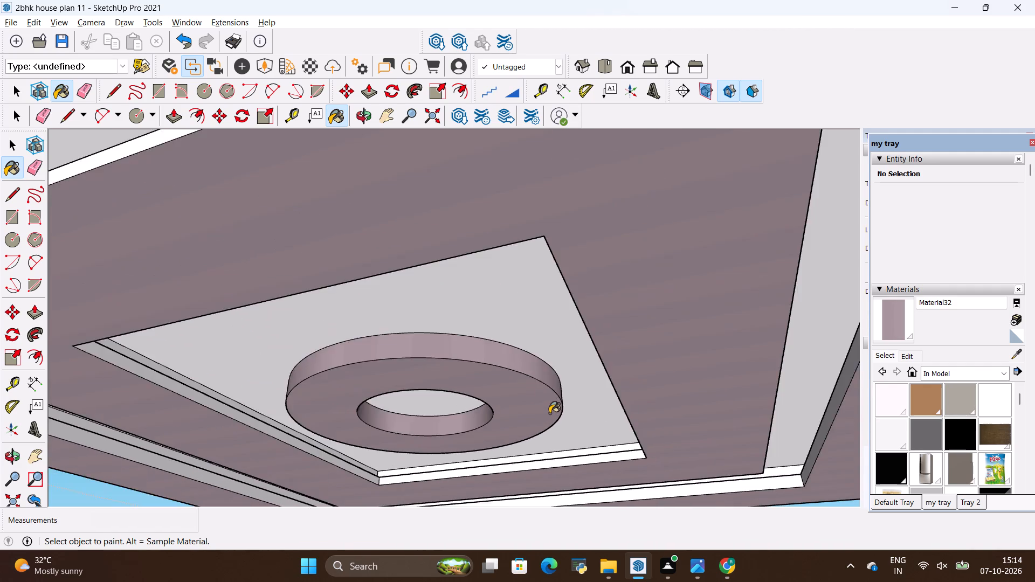
Paint the four outer side faces of the false ceiling's wide inner band with the mauve material.
scroll(549, 413, "down", 6)
scroll(592, 277, "up", 11)
left_click(623, 289)
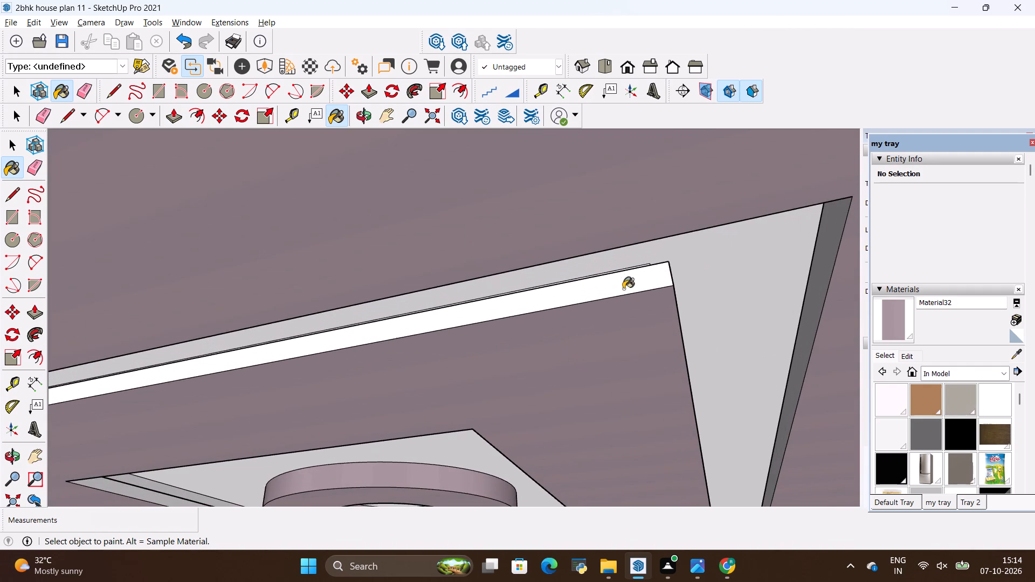
middle_click_drag(726, 312, 560, 358)
scroll(616, 275, "up", 2)
left_click(617, 272)
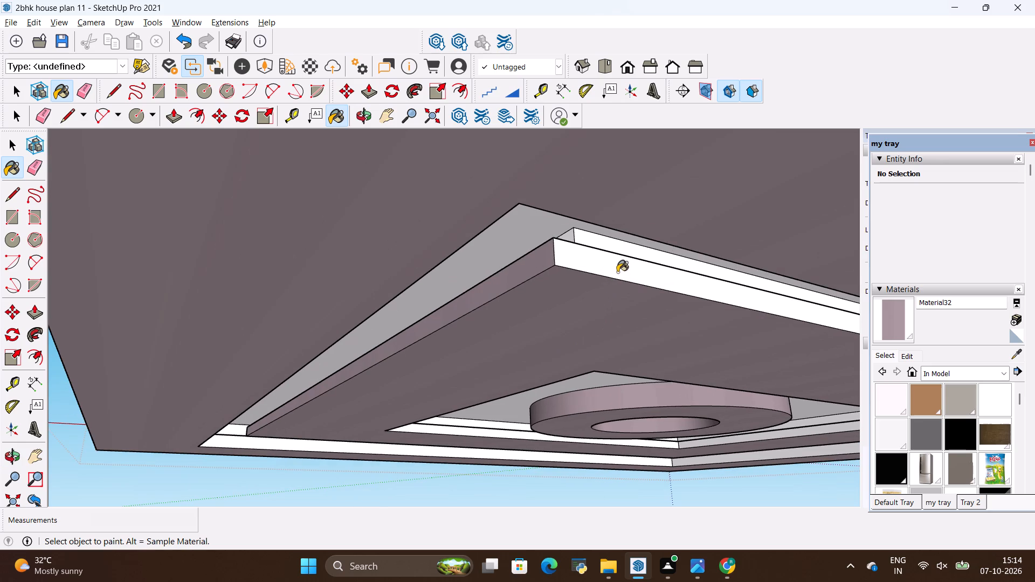
middle_click_drag(463, 282, 730, 281)
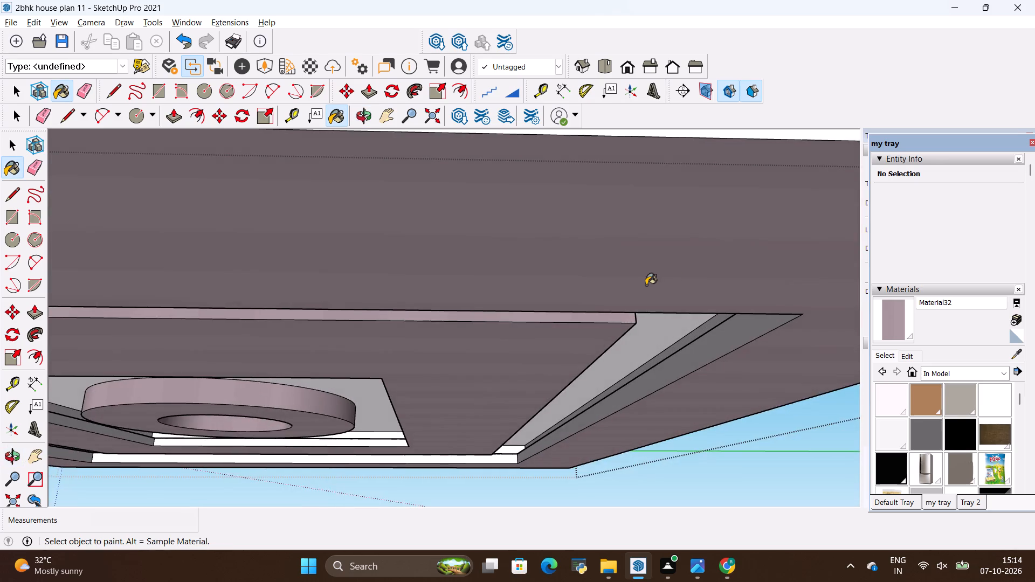
scroll(646, 285, "down", 17)
middle_click_drag(312, 389, 634, 307)
scroll(578, 221, "up", 14)
left_click(631, 228)
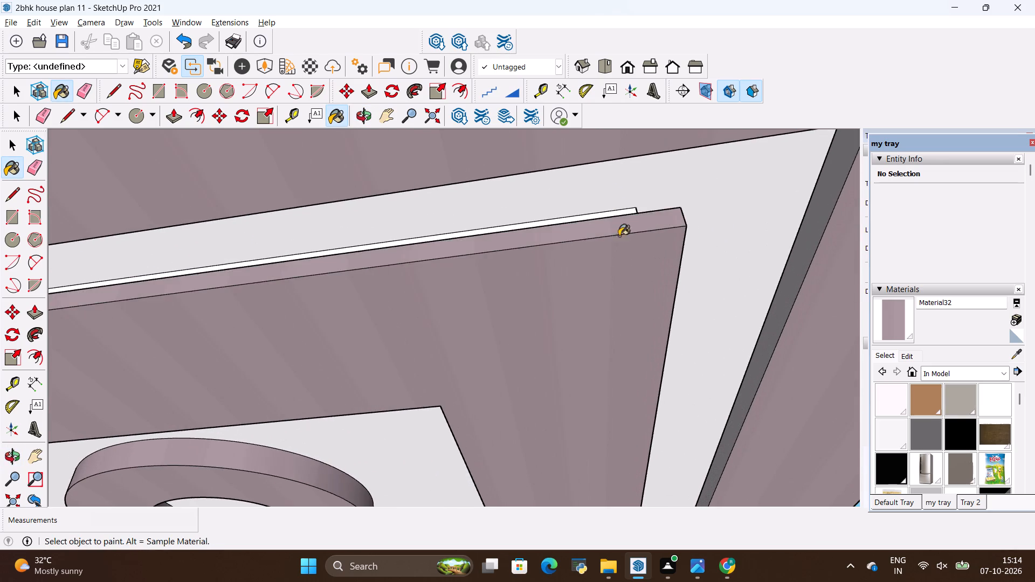
scroll(553, 273, "down", 11)
middle_click_drag(316, 308, 320, 307)
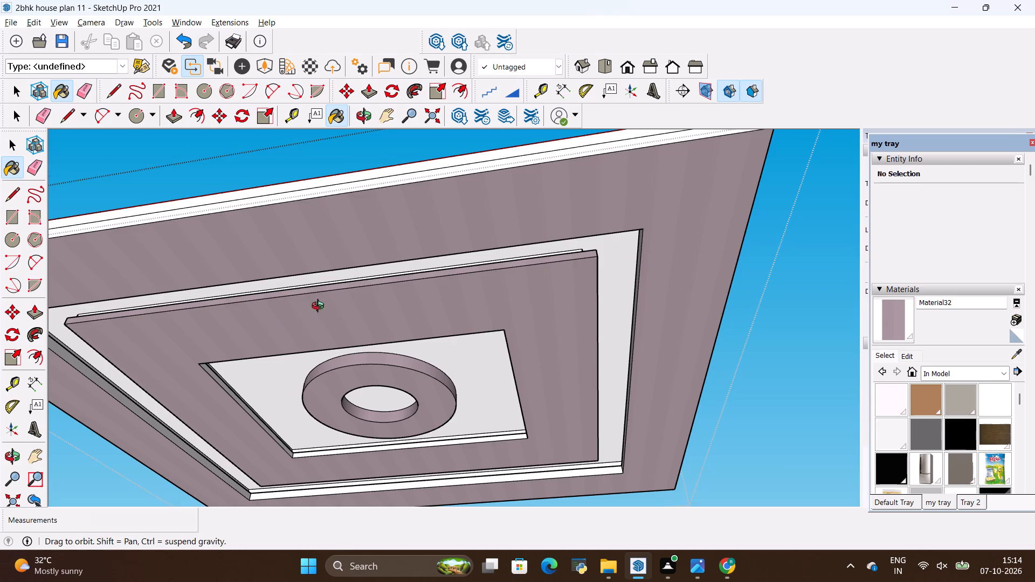
middle_click_drag(320, 307, 660, 324)
scroll(664, 261, "up", 11)
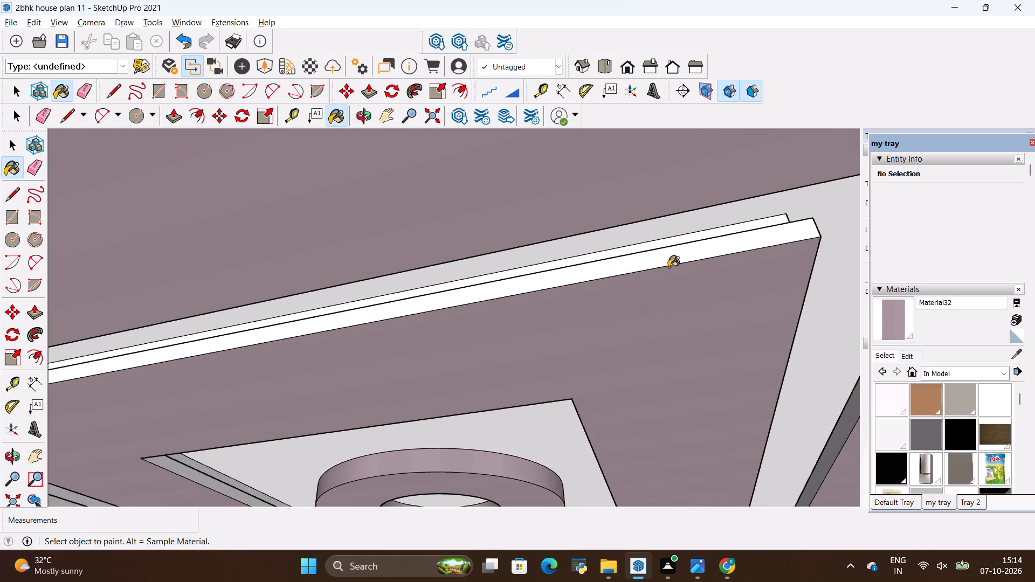
scroll(668, 267, "up", 2)
left_click(683, 255)
Examine the painted underside and edges of the false ceiling from several angles.
scroll(603, 310, "down", 18)
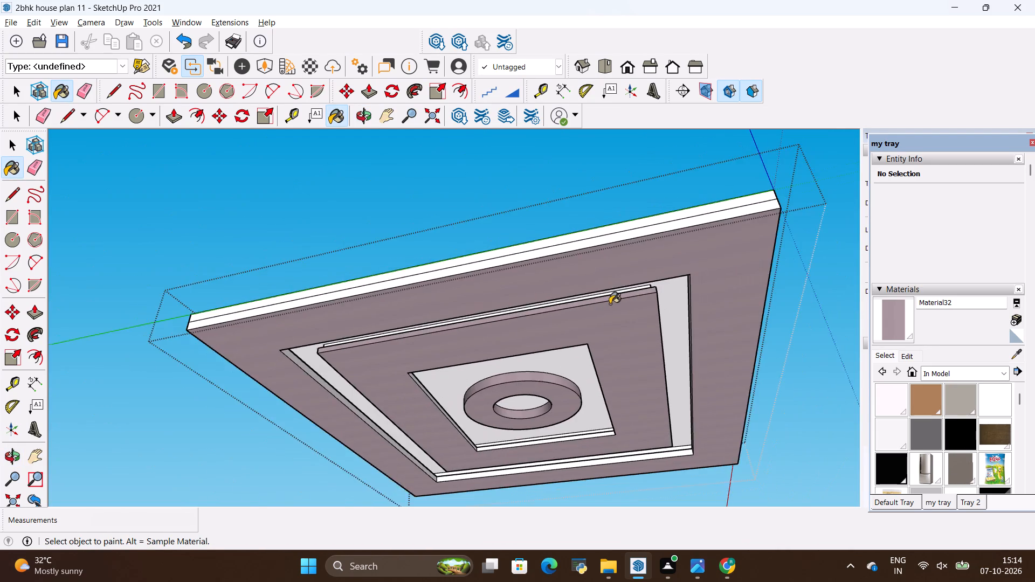
scroll(610, 304, "down", 6)
scroll(415, 371, "down", 1)
middle_click_drag(413, 363, 701, 323)
scroll(413, 363, "up", 1)
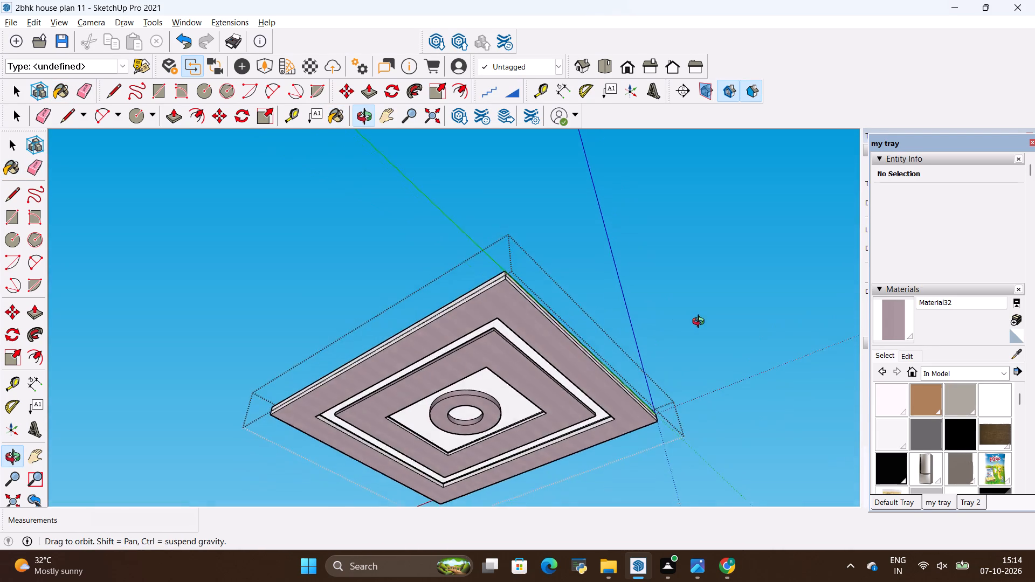
middle_click_drag(701, 323, 698, 343)
scroll(474, 341, "up", 9)
scroll(476, 258, "down", 2)
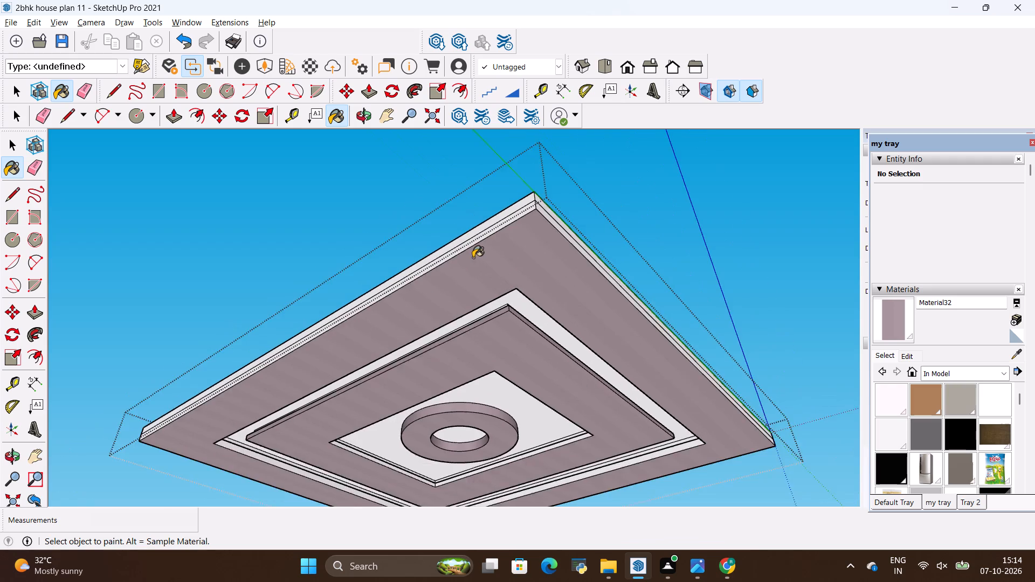
scroll(473, 258, "down", 8)
middle_click_drag(653, 363, 488, 359)
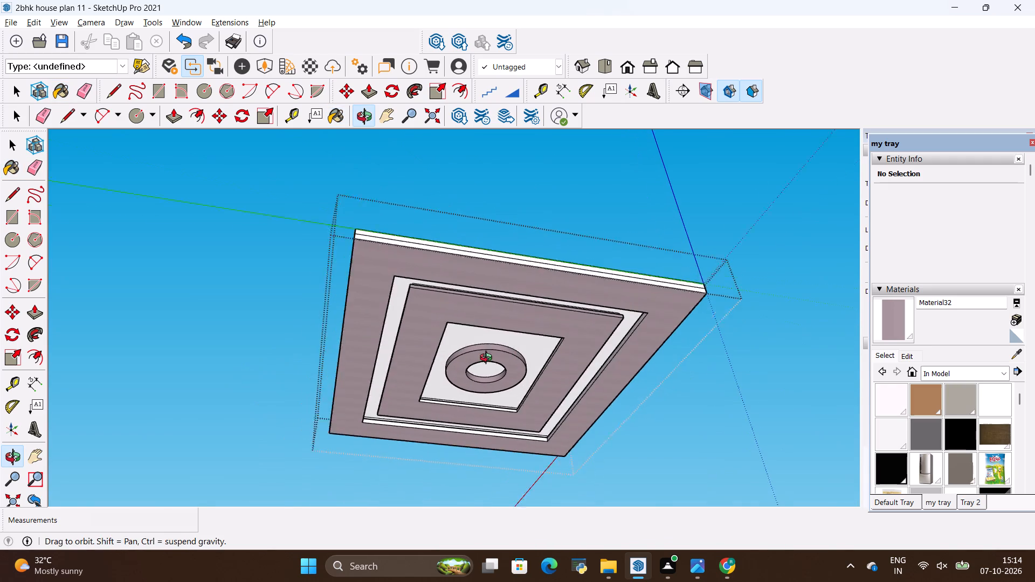
middle_click_drag(488, 359, 478, 359)
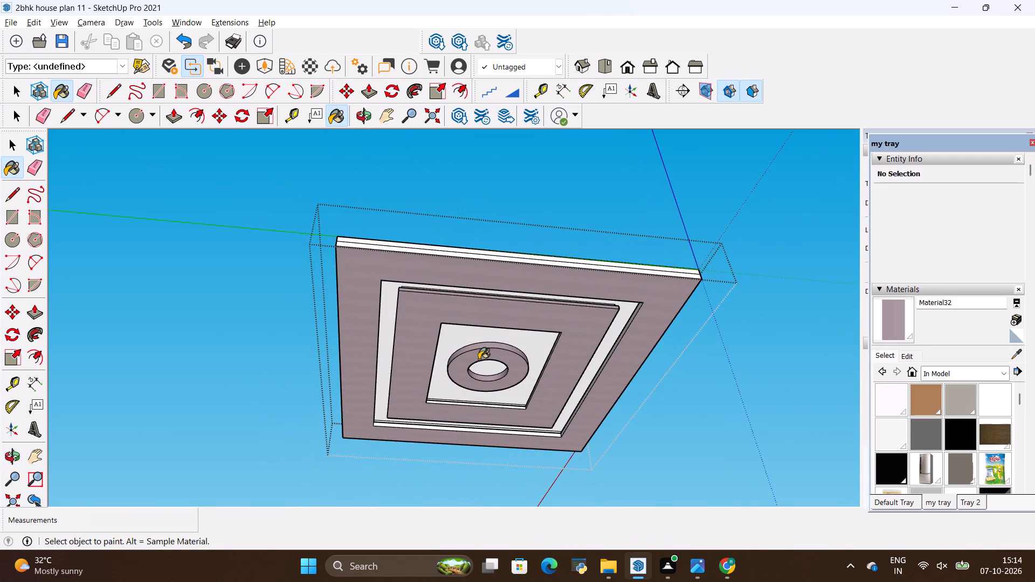
scroll(457, 359, "down", 4)
middle_click_drag(503, 414, 497, 404)
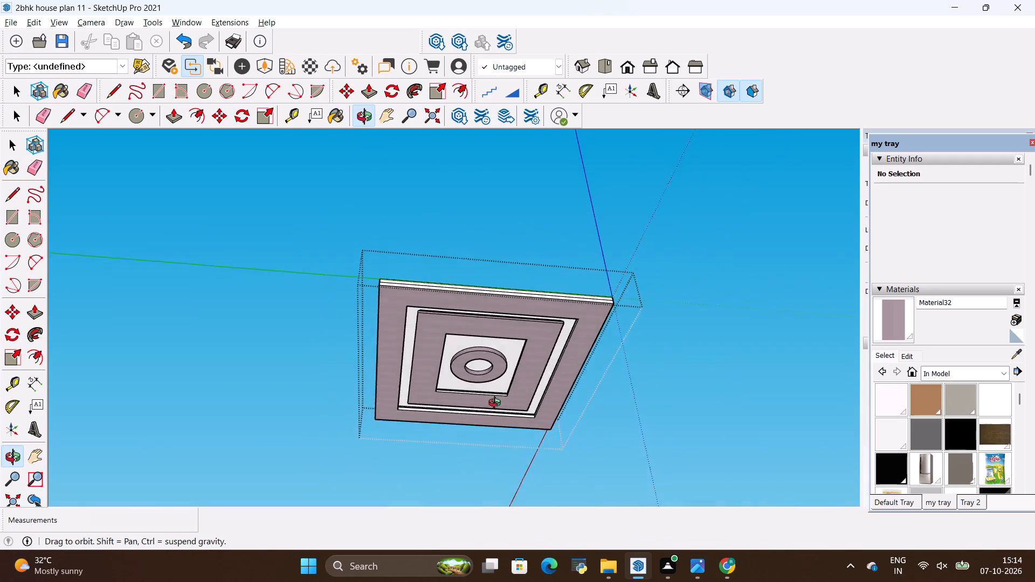
middle_click_drag(497, 404, 365, 362)
Finish editing and close the false ceiling group.
key("space")
left_click(771, 331)
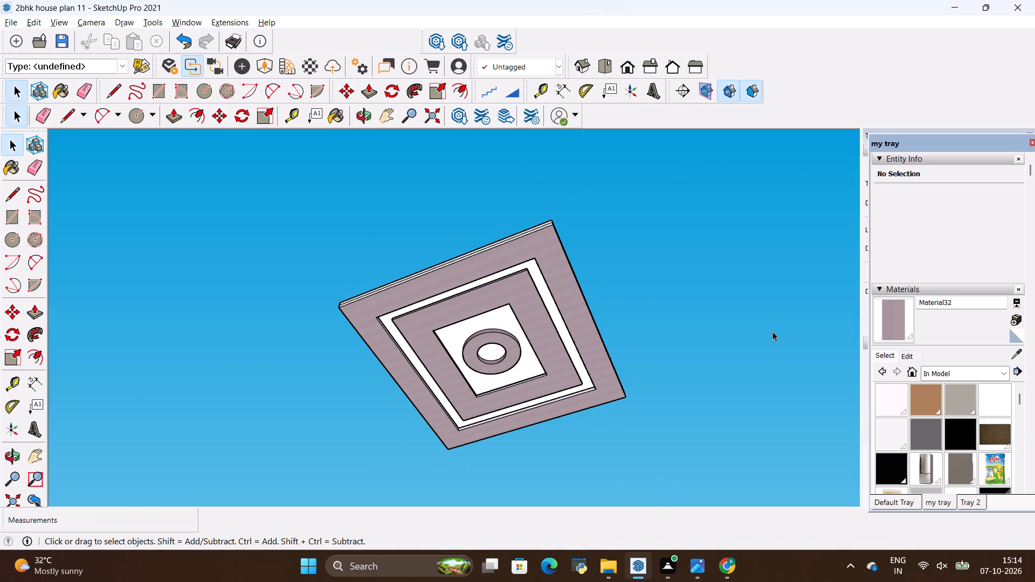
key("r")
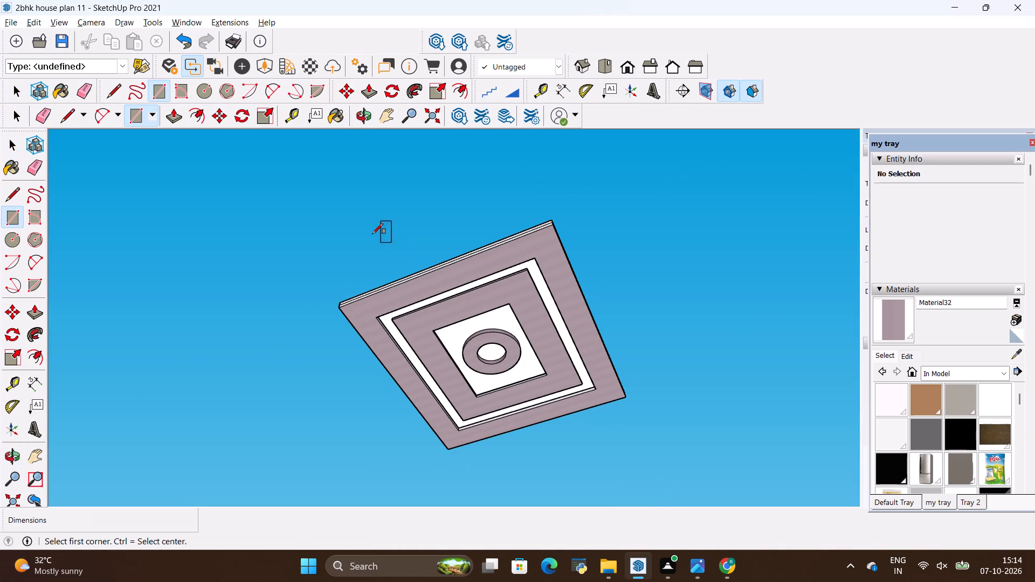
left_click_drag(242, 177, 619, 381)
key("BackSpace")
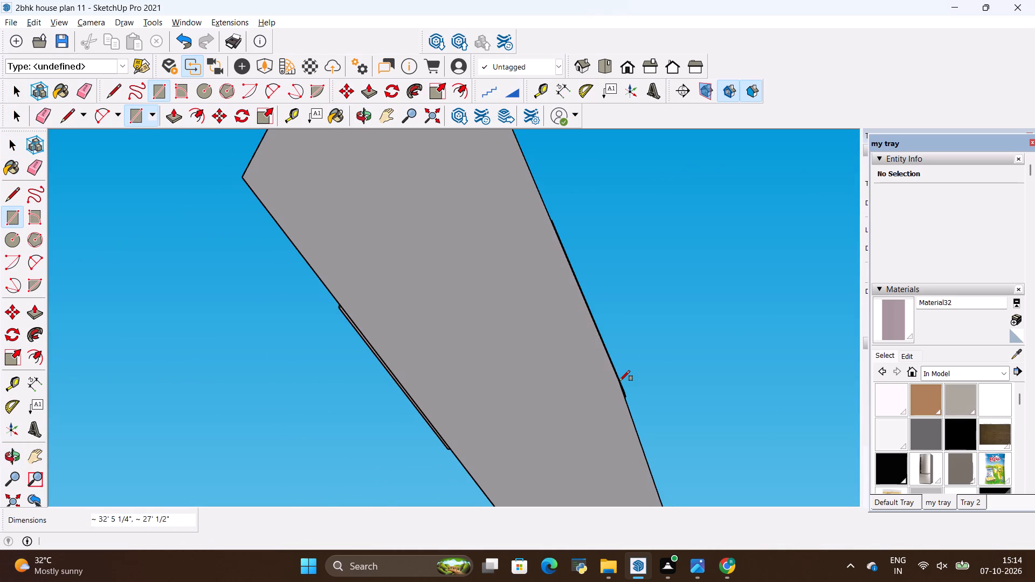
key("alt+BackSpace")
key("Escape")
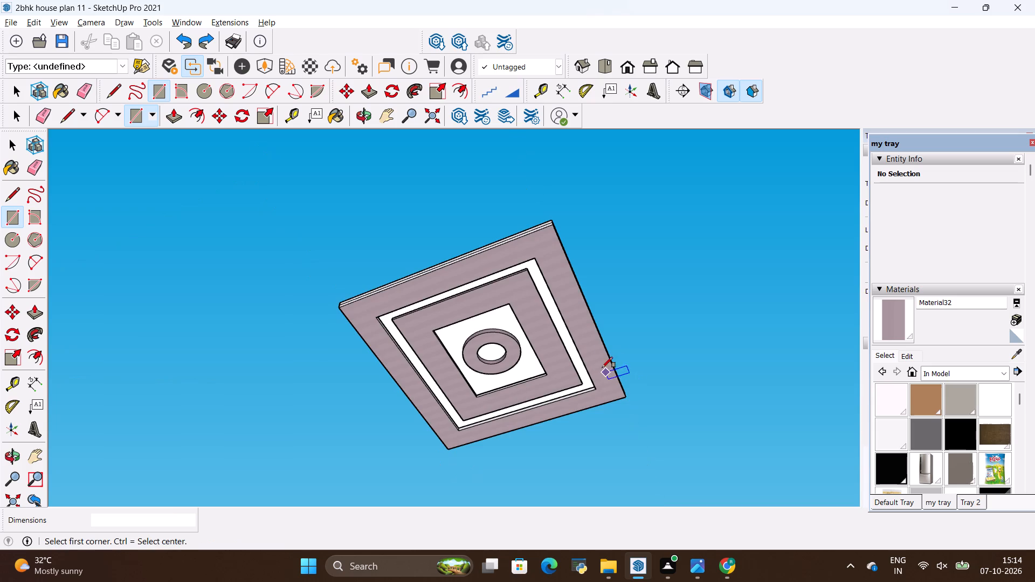
Move the false ceiling group by its upper corner about 25' 6 5/8" down into the living room, level with the wall tops.
key("space")
left_click(627, 307)
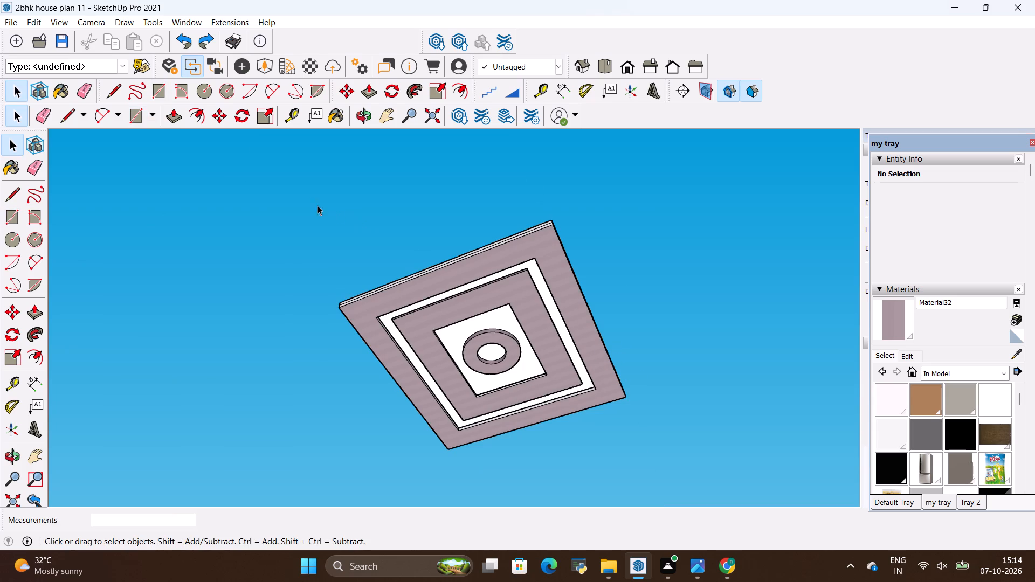
left_click_drag(306, 193, 650, 476)
key("space")
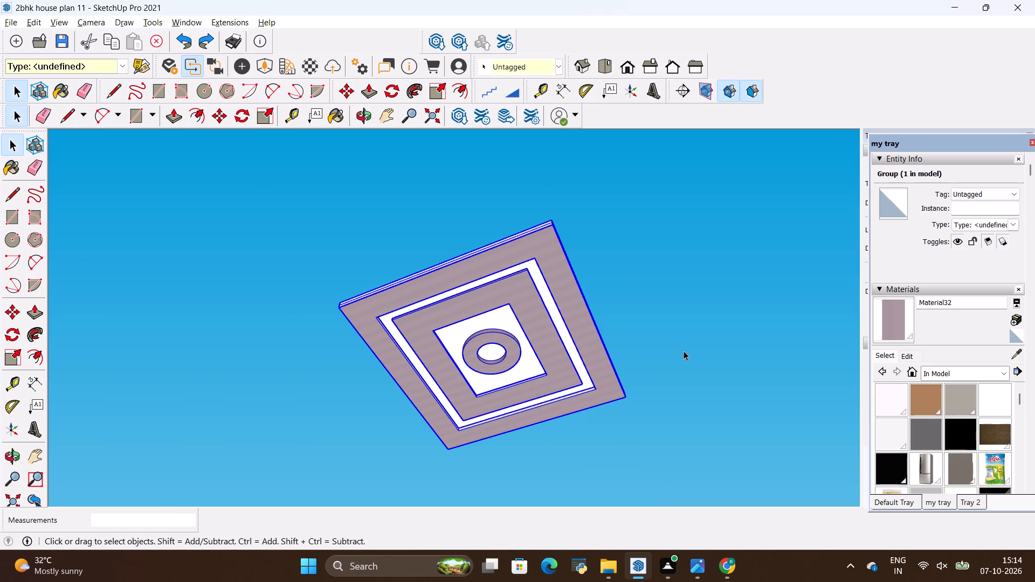
left_click(684, 351)
middle_click_drag(657, 321, 641, 466)
left_click(556, 349)
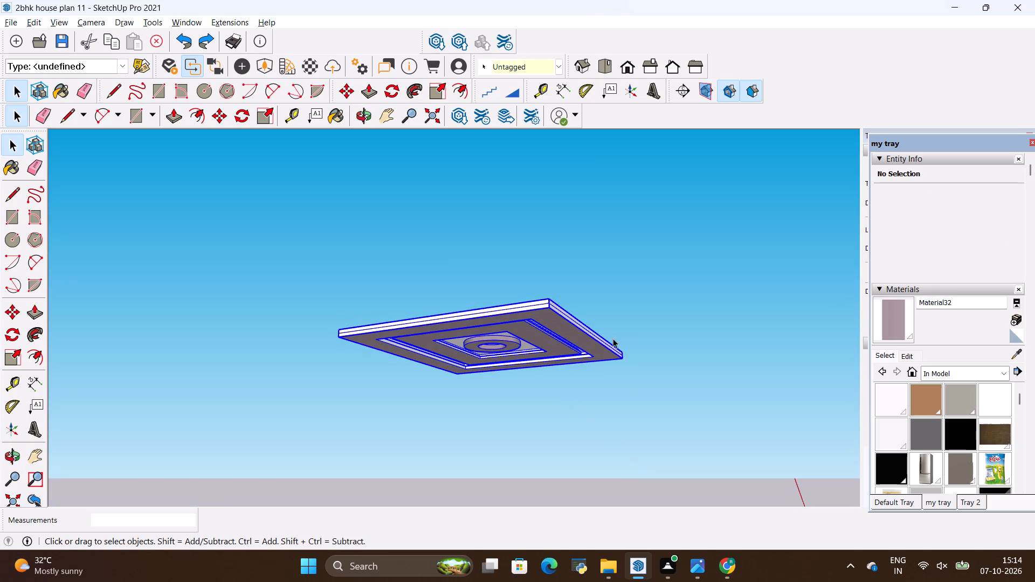
middle_click_drag(576, 255, 631, 418)
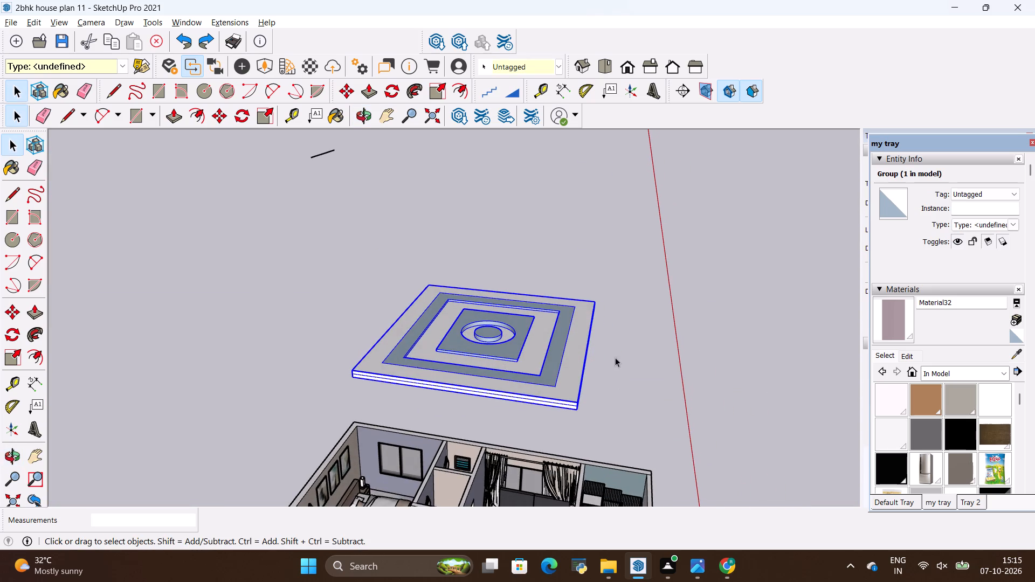
scroll(608, 316, "down", 6)
scroll(641, 347, "down", 2)
scroll(608, 308, "up", 4)
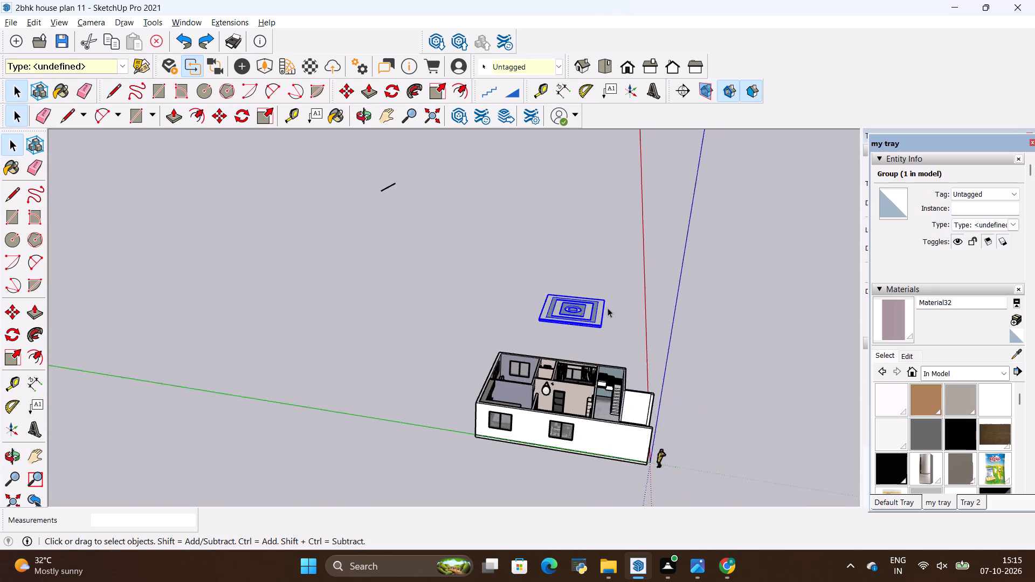
scroll(608, 308, "up", 5)
scroll(561, 282, "down", 6)
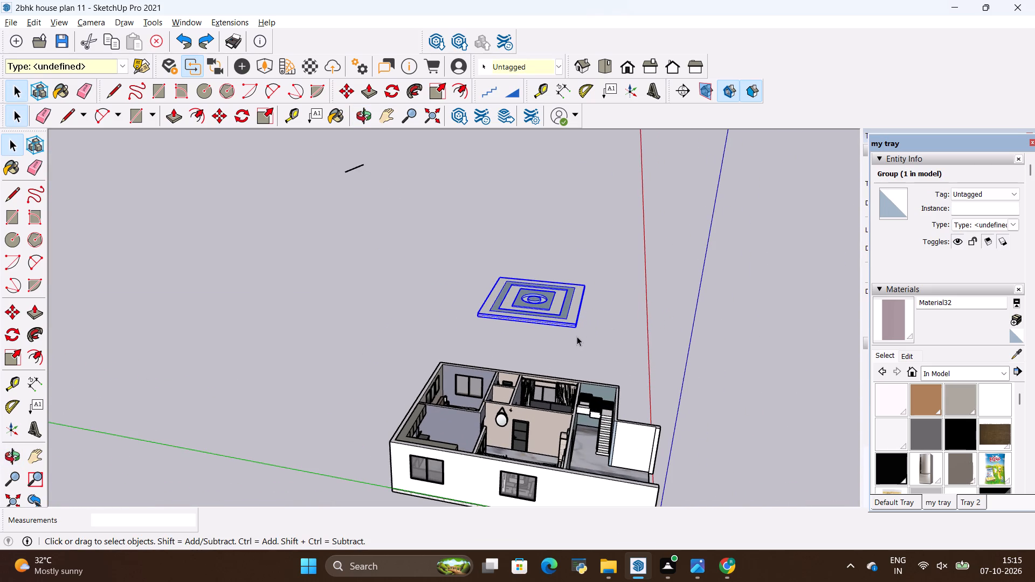
scroll(576, 336, "up", 10)
scroll(575, 336, "down", 2)
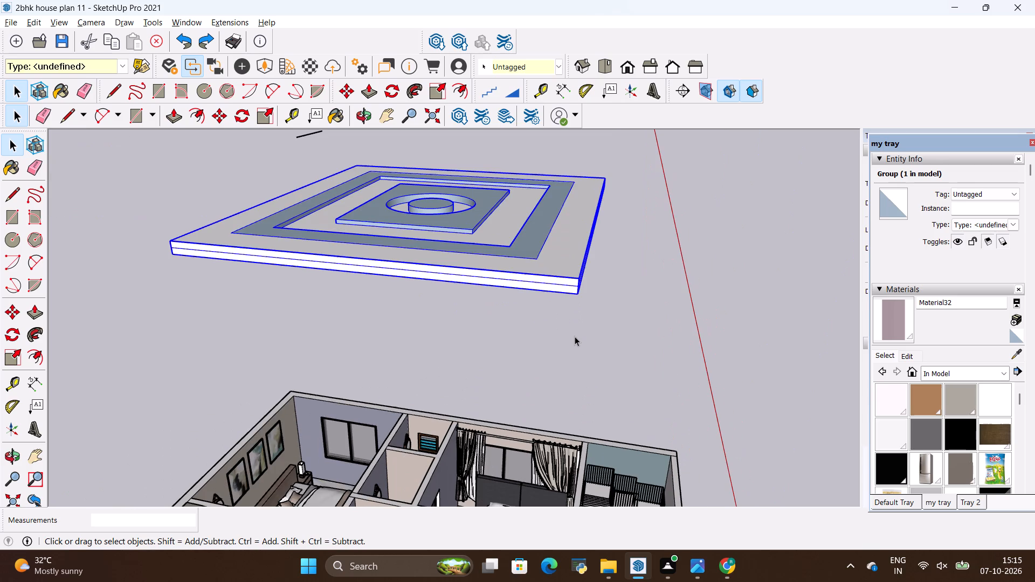
key("m")
scroll(574, 321, "up", 3)
scroll(583, 276, "down", 2)
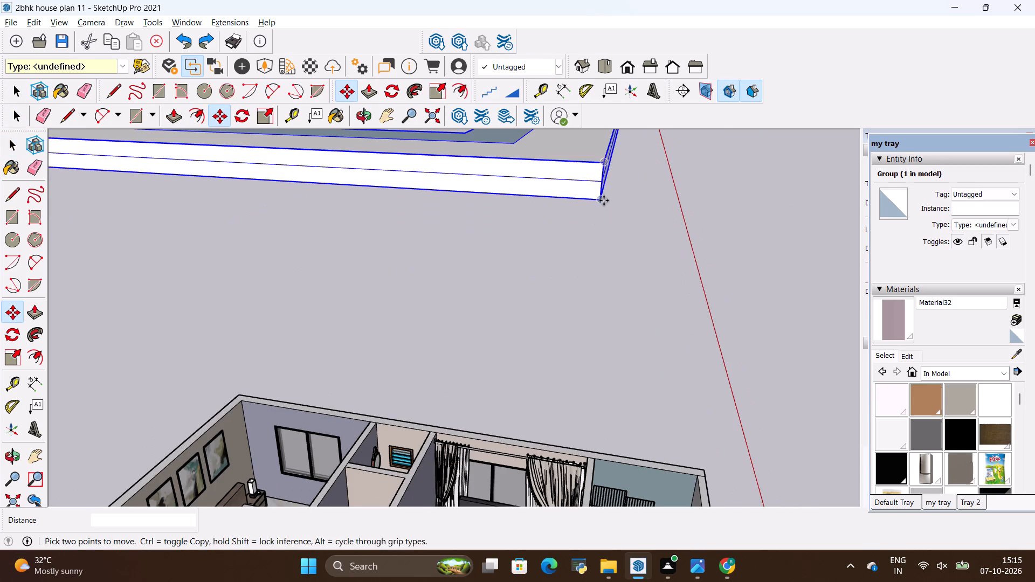
left_click(605, 162)
scroll(436, 349, "down", 5)
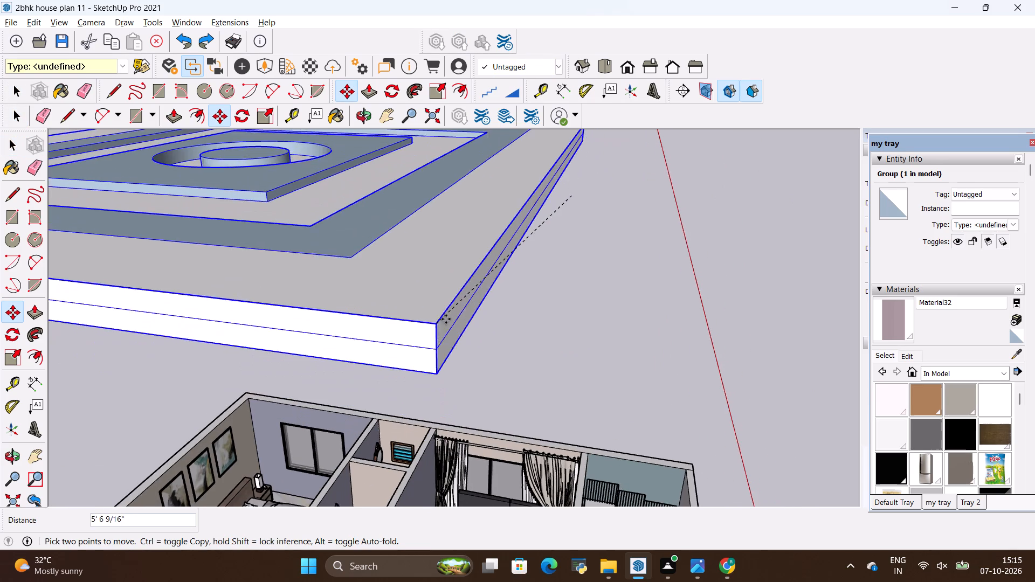
scroll(446, 319, "down", 20)
scroll(446, 319, "down", 20)
scroll(446, 319, "down", 1)
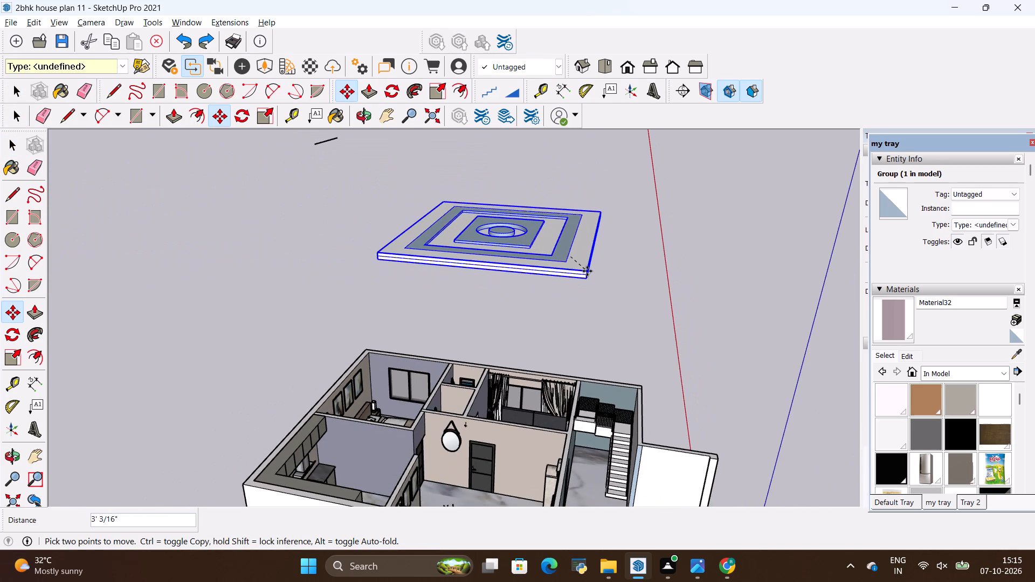
scroll(587, 271, "down", 18)
scroll(590, 341, "up", 7)
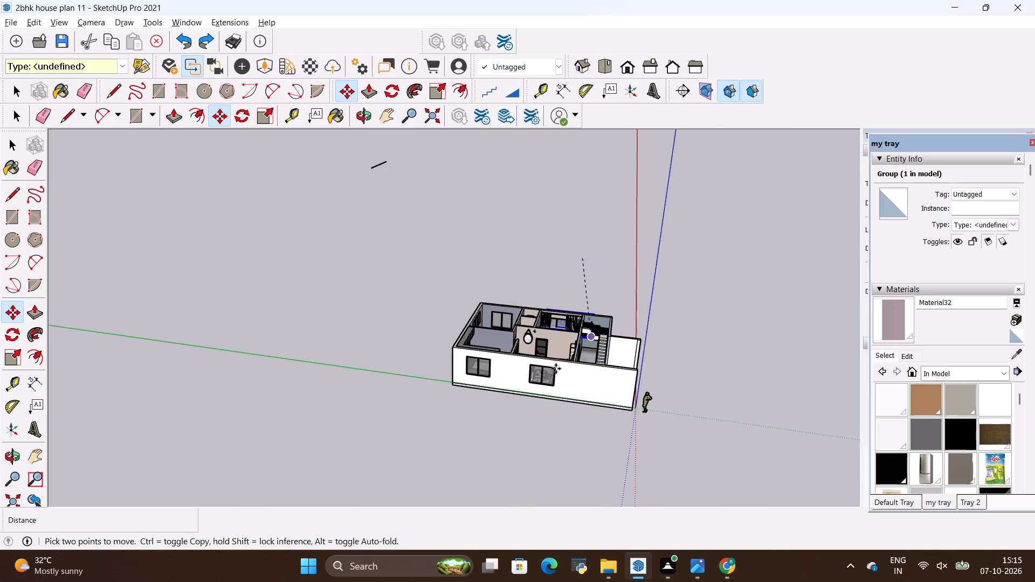
scroll(556, 369, "up", 12)
scroll(592, 358, "up", 11)
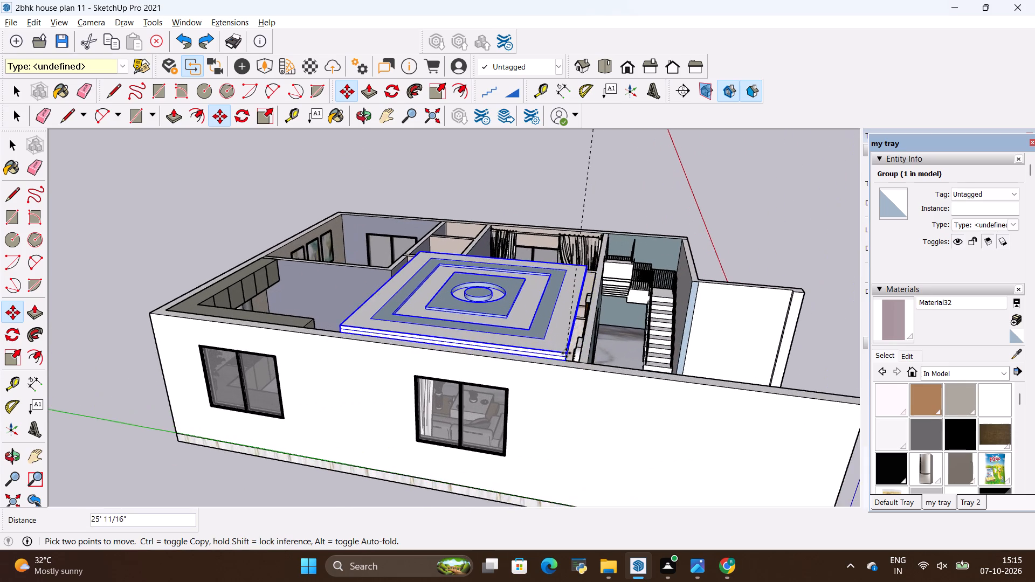
scroll(566, 353, "up", 14)
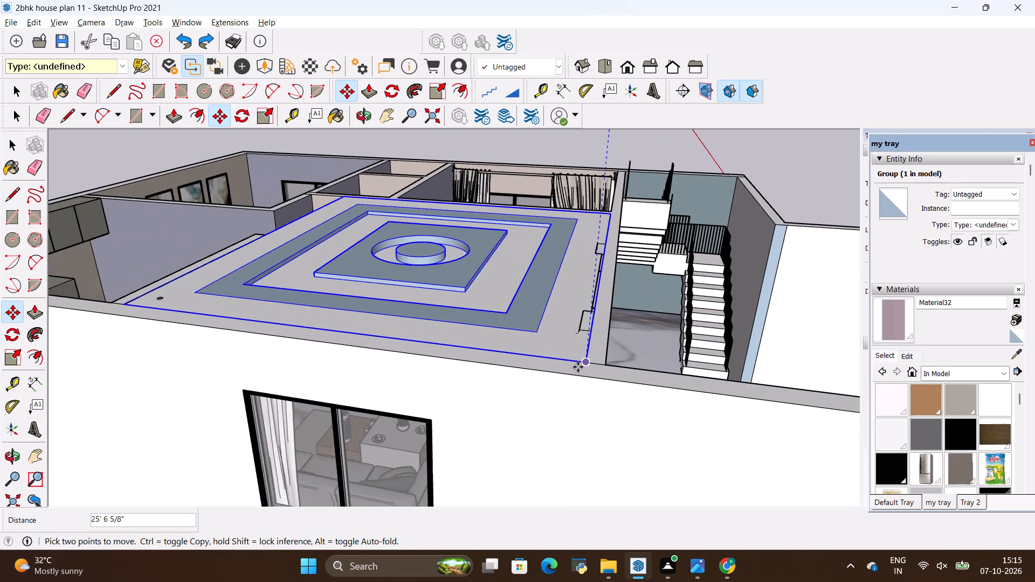
scroll(578, 367, "up", 4)
left_click(589, 366)
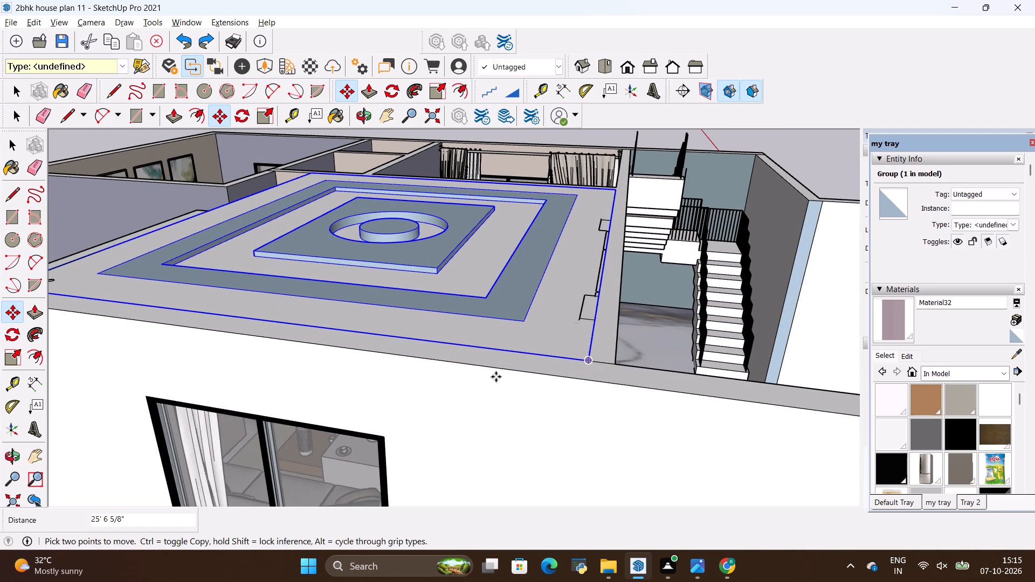
Examine how the false ceiling sits on the living room walls, from above and from inside the room.
scroll(496, 377, "down", 11)
middle_click_drag(275, 349, 668, 413)
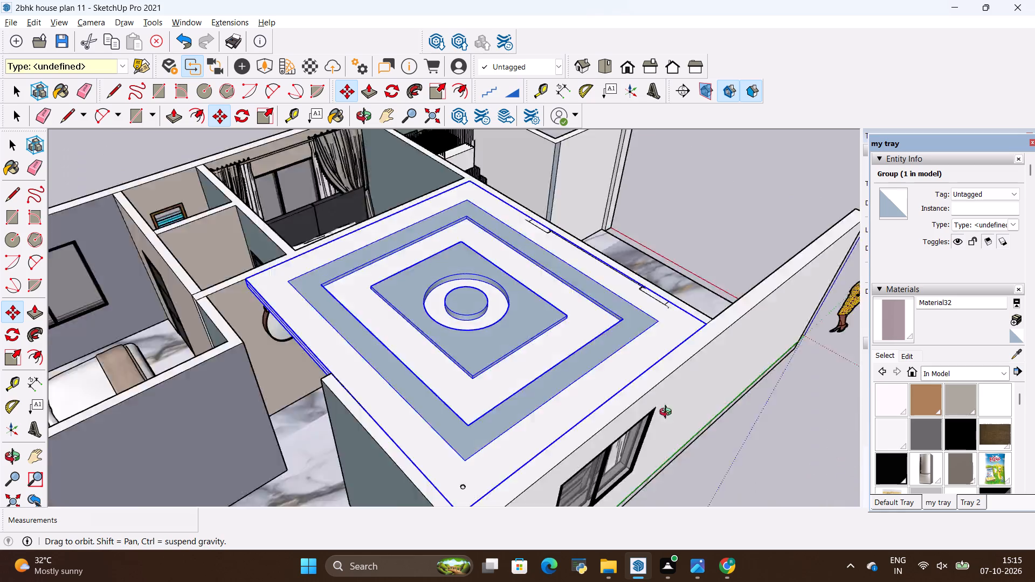
middle_click_drag(668, 413, 722, 375)
scroll(526, 377, "up", 5)
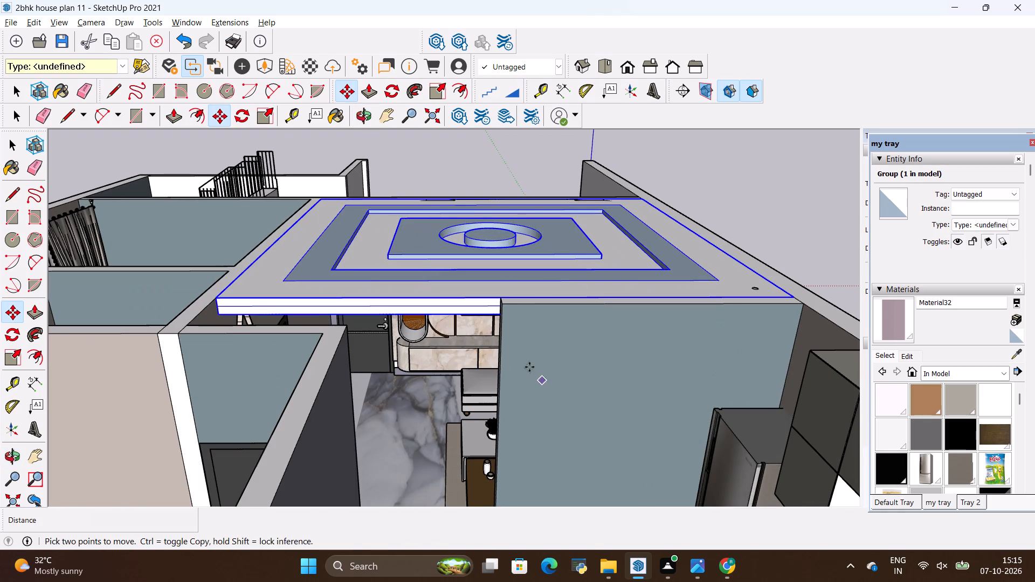
middle_click_drag(529, 366, 482, 507)
scroll(593, 396, "up", 4)
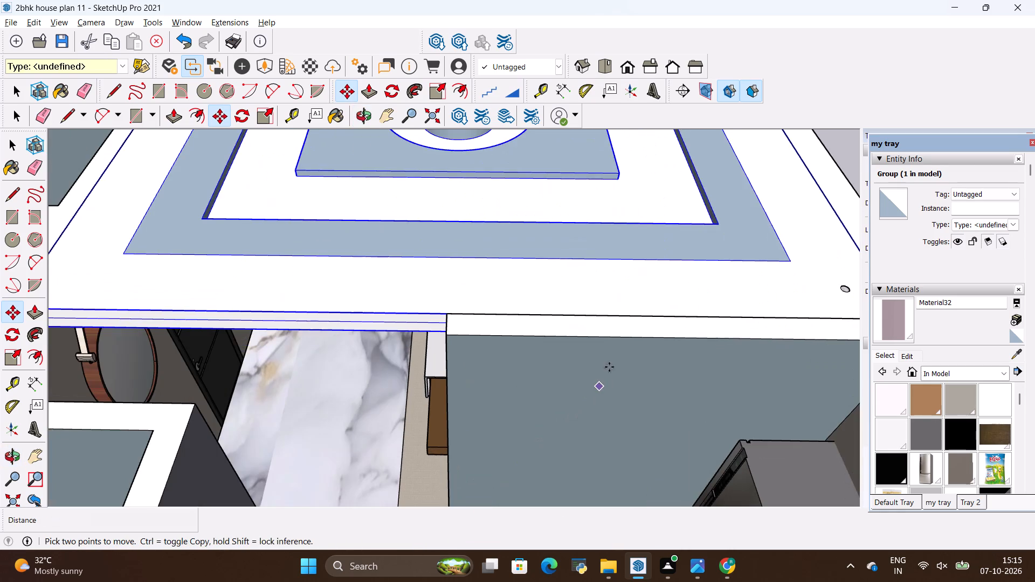
scroll(574, 338, "up", 6)
scroll(245, 437, "up", 3)
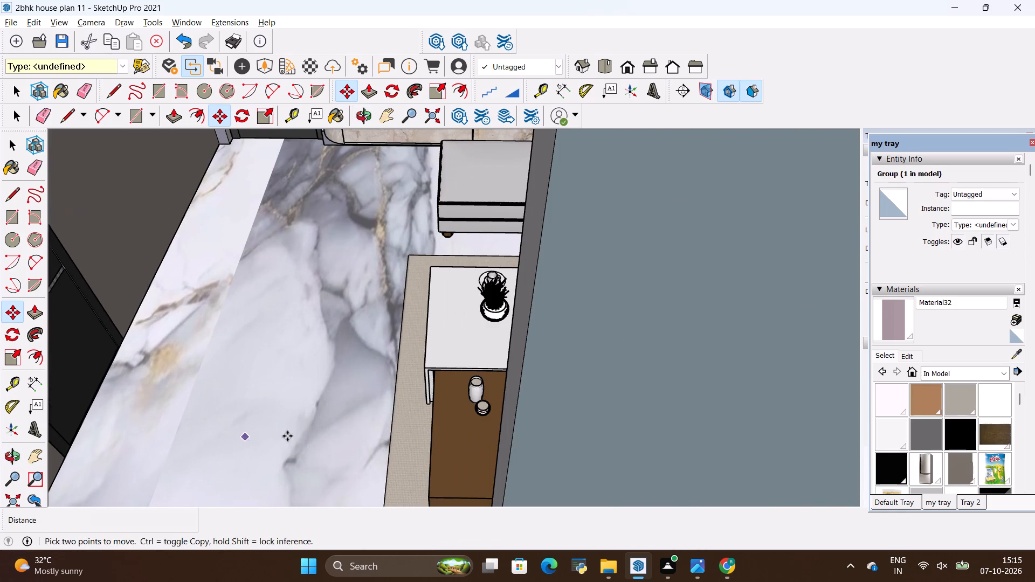
middle_click_drag(564, 427, 761, 280)
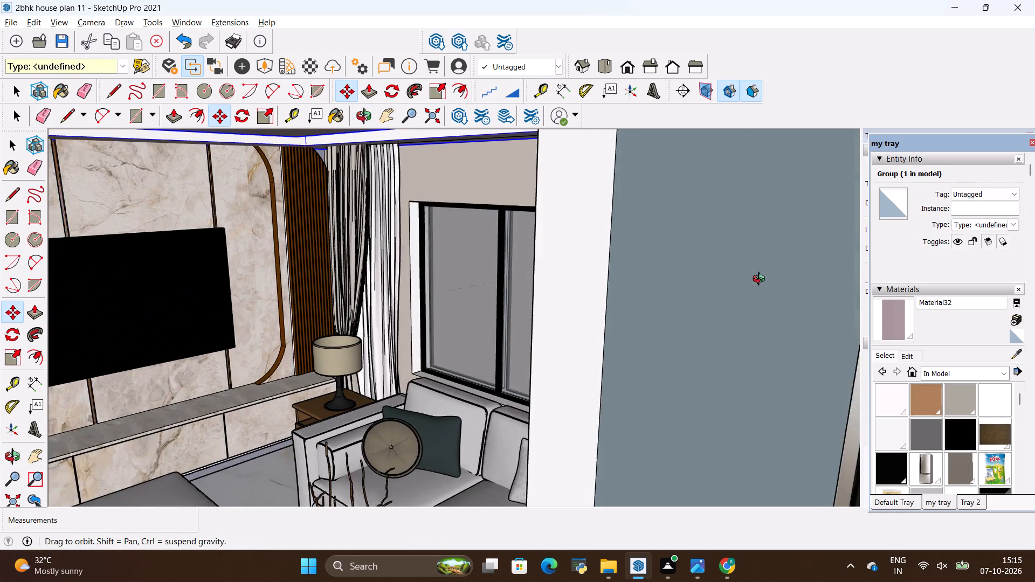
middle_click_drag(761, 280, 767, 250)
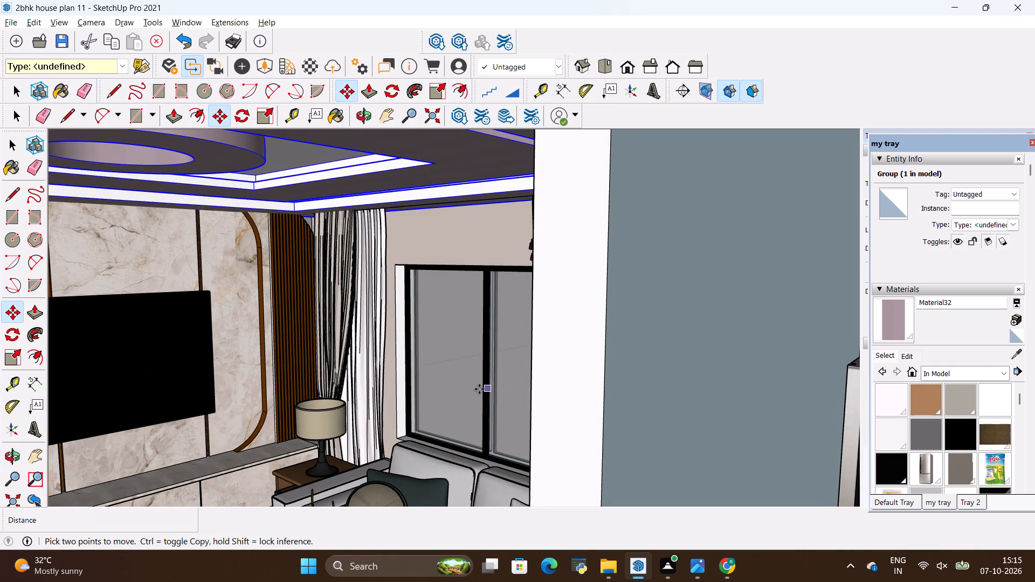
key("space")
middle_click_drag(379, 379, 405, 382, "shift")
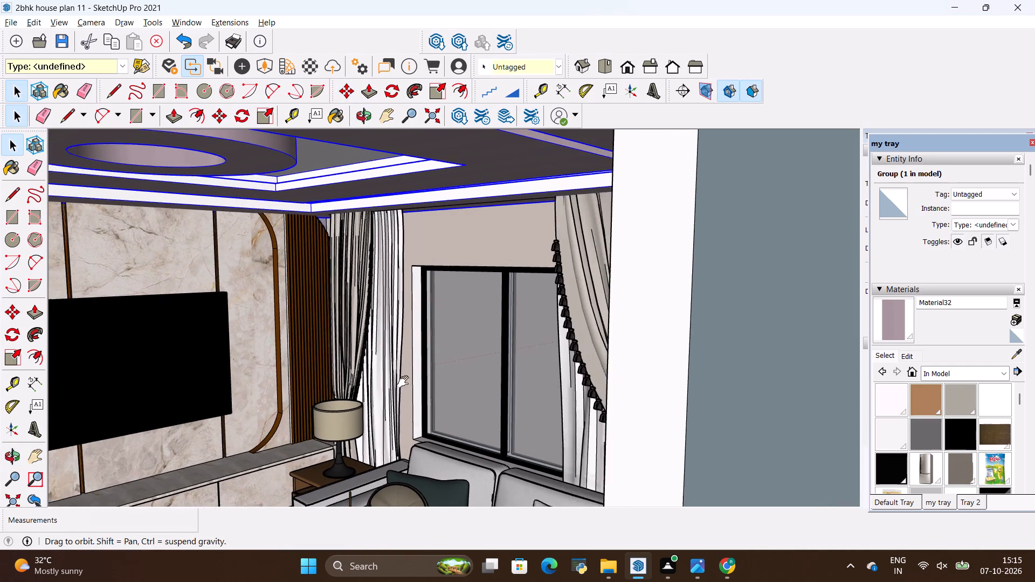
middle_click_drag(405, 382, 440, 414, "shift")
middle_click_drag(505, 413, 505, 373)
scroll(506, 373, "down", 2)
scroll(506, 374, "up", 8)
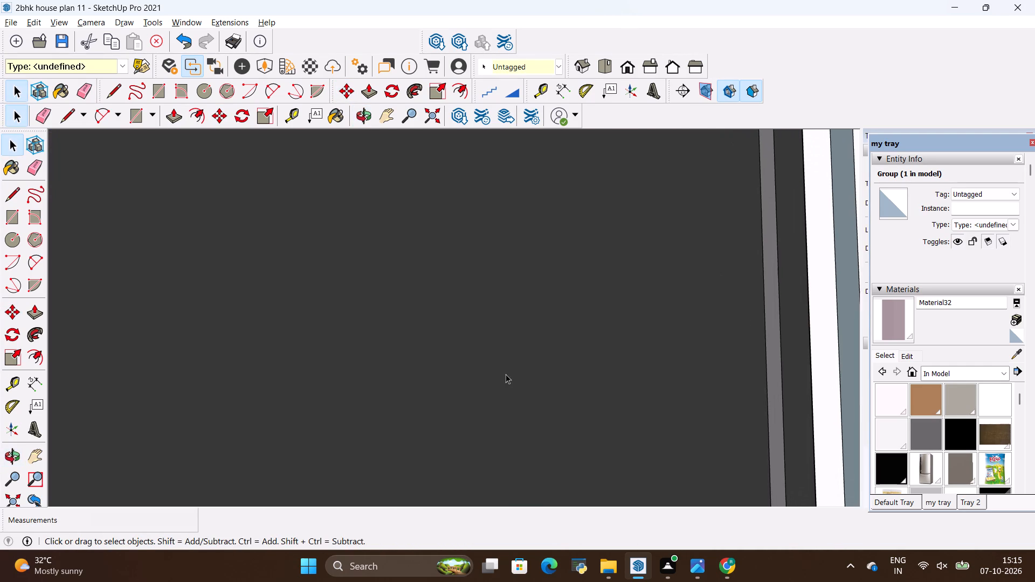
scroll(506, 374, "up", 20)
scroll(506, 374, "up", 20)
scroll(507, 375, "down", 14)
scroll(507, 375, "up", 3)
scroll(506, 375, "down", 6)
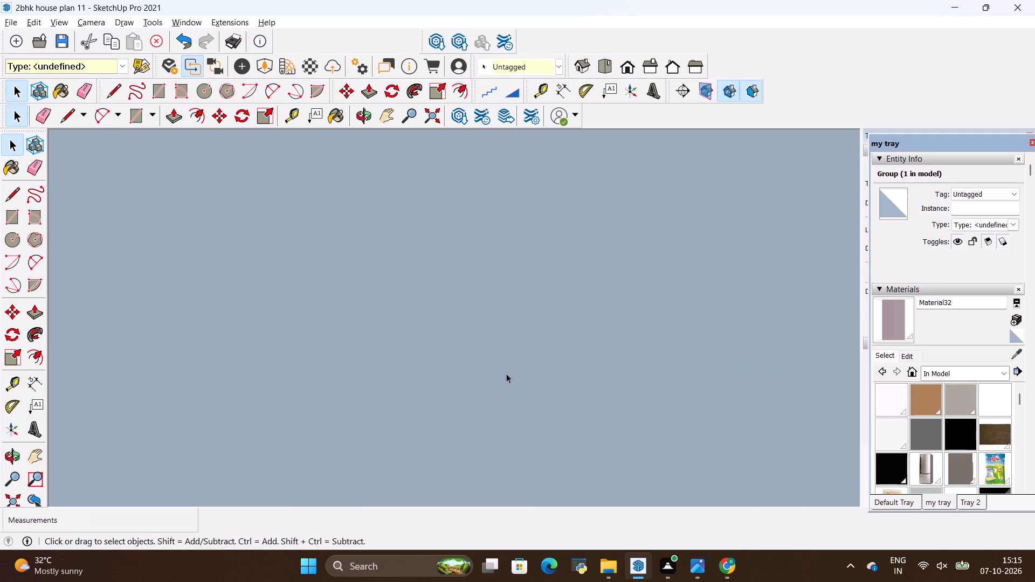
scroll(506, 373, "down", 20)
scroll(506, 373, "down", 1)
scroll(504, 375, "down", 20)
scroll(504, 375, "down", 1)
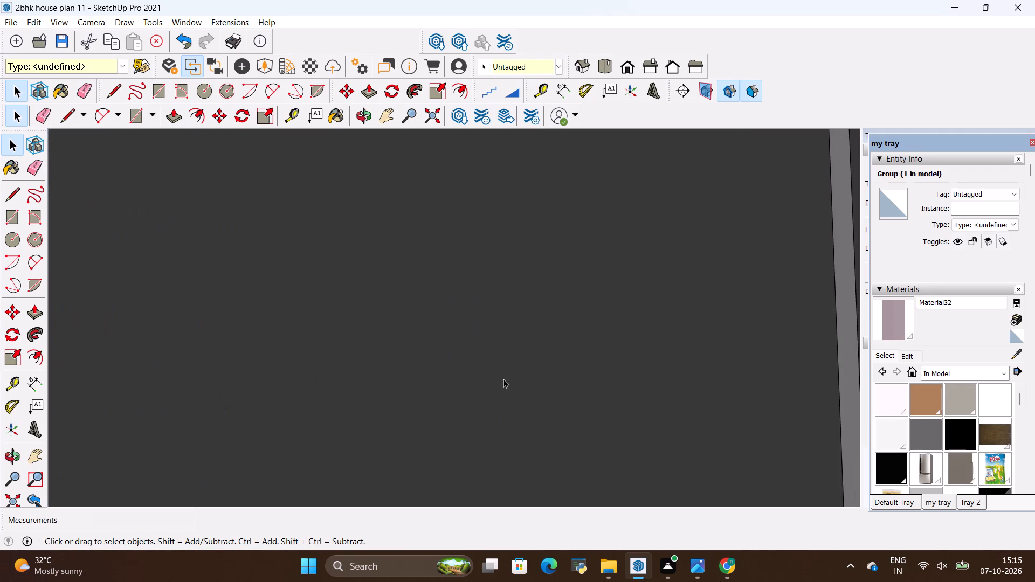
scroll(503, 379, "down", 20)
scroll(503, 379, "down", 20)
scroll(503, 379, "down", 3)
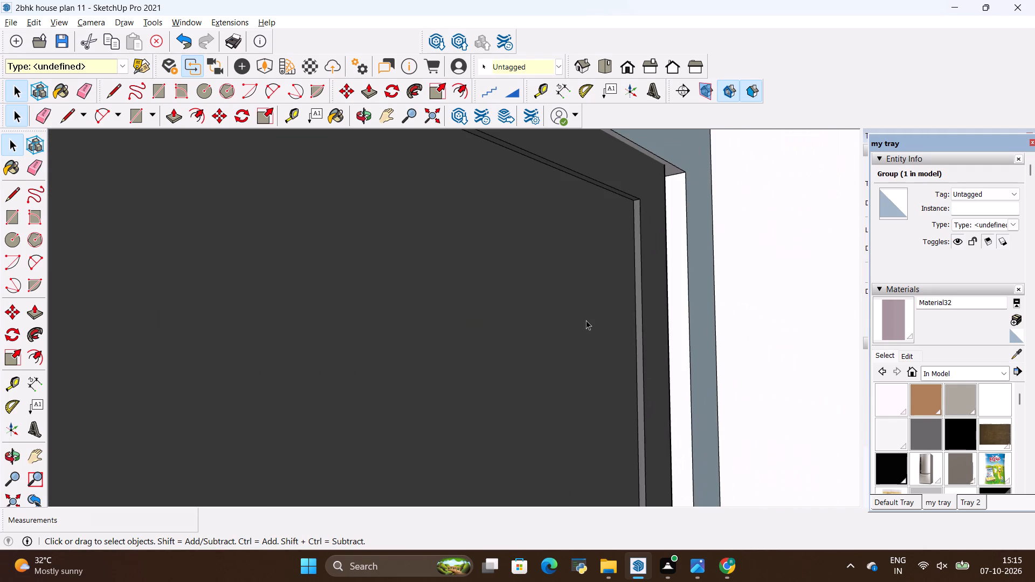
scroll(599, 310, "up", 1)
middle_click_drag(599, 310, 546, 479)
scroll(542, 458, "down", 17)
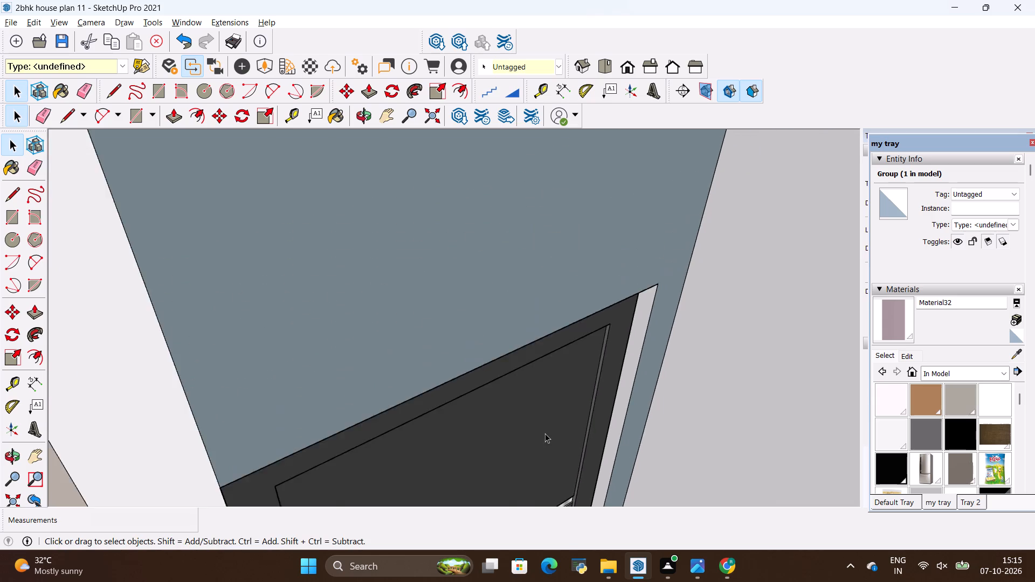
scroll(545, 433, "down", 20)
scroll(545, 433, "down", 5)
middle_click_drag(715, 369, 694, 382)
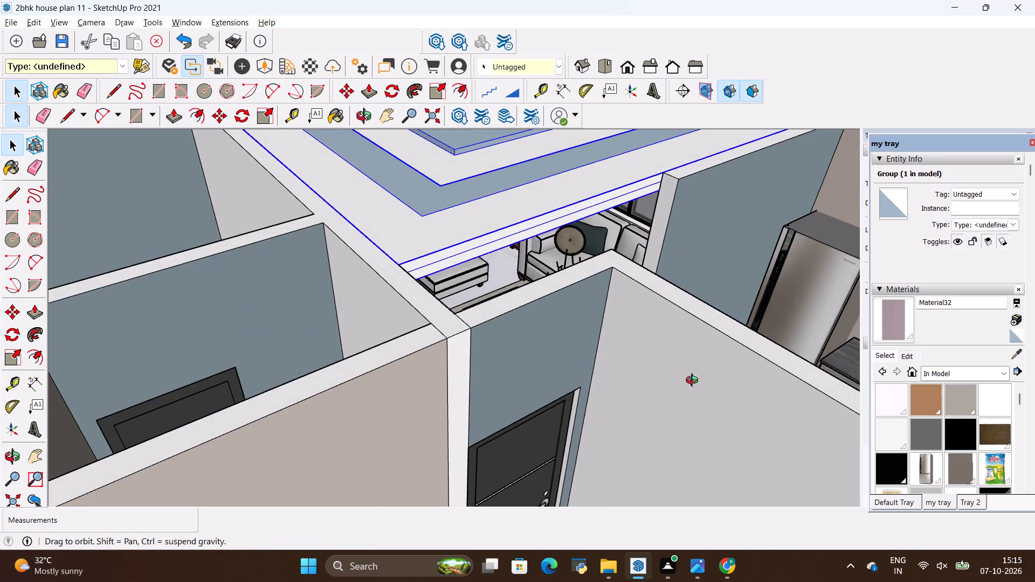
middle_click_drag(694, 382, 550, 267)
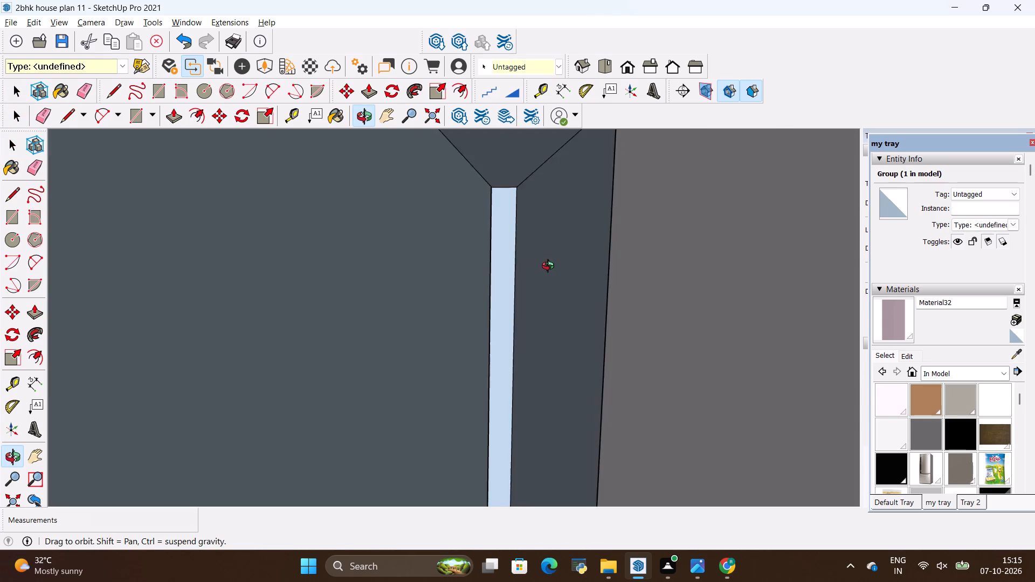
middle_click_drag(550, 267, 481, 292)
Examine the living room interior beneath the false ceiling, around the door, TV wall and seating.
scroll(480, 293, "down", 1)
scroll(550, 266, "up", 4)
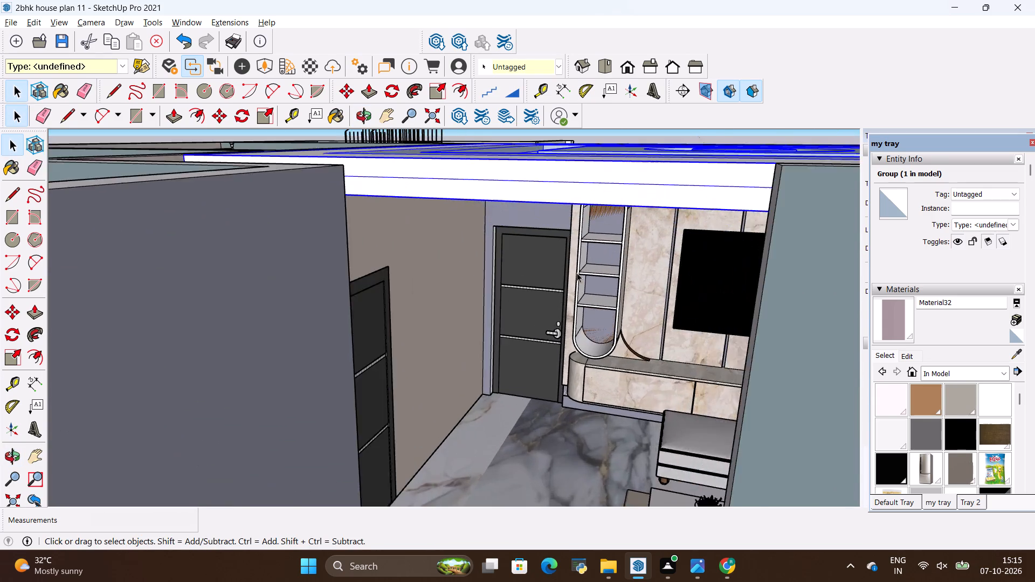
scroll(577, 273, "up", 3)
middle_click_drag(606, 324, 600, 288)
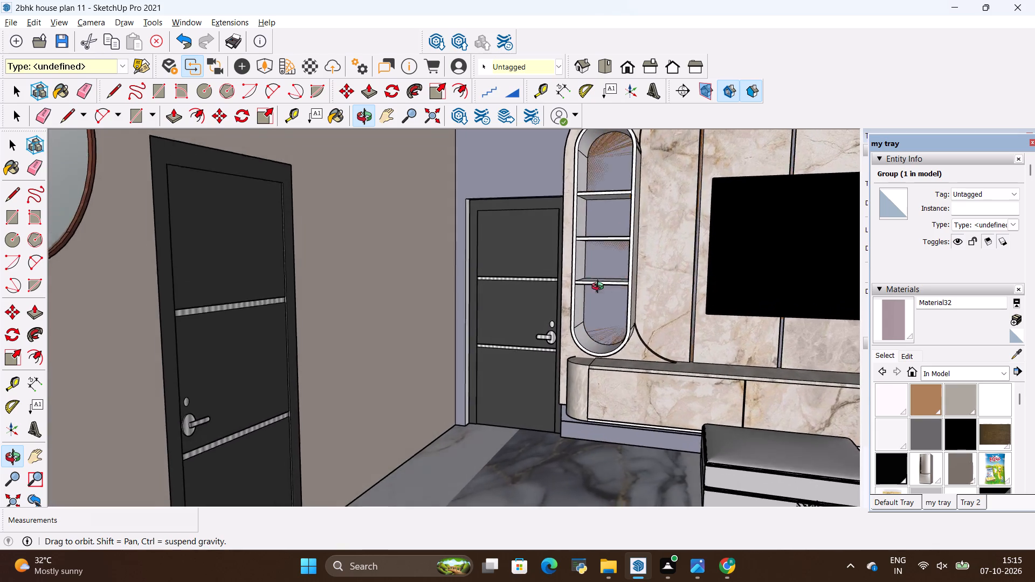
middle_click_drag(600, 288, 595, 301)
scroll(577, 332, "up", 2)
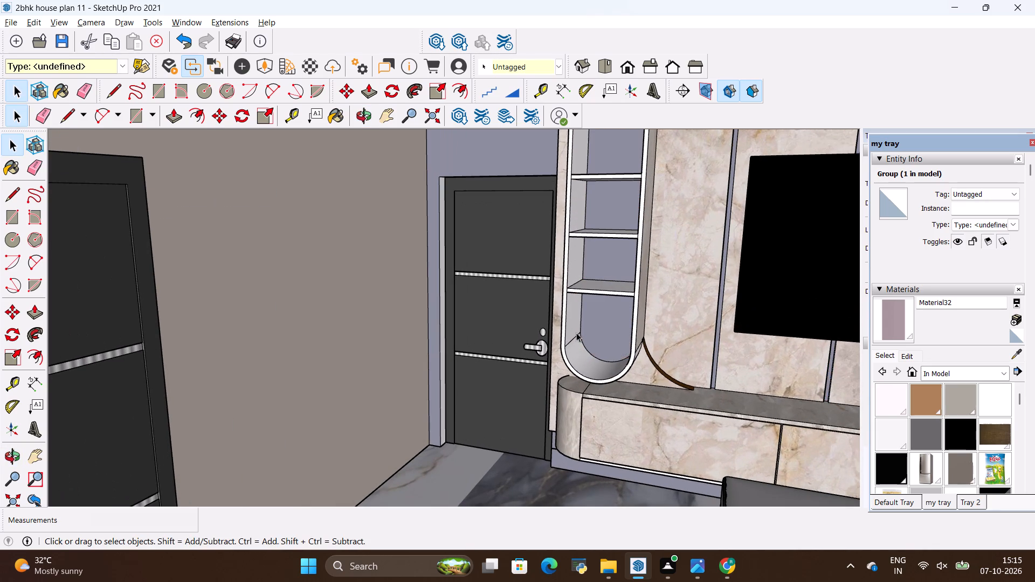
middle_click_drag(686, 385, 485, 411, "shift")
middle_click_drag(610, 461, 612, 460)
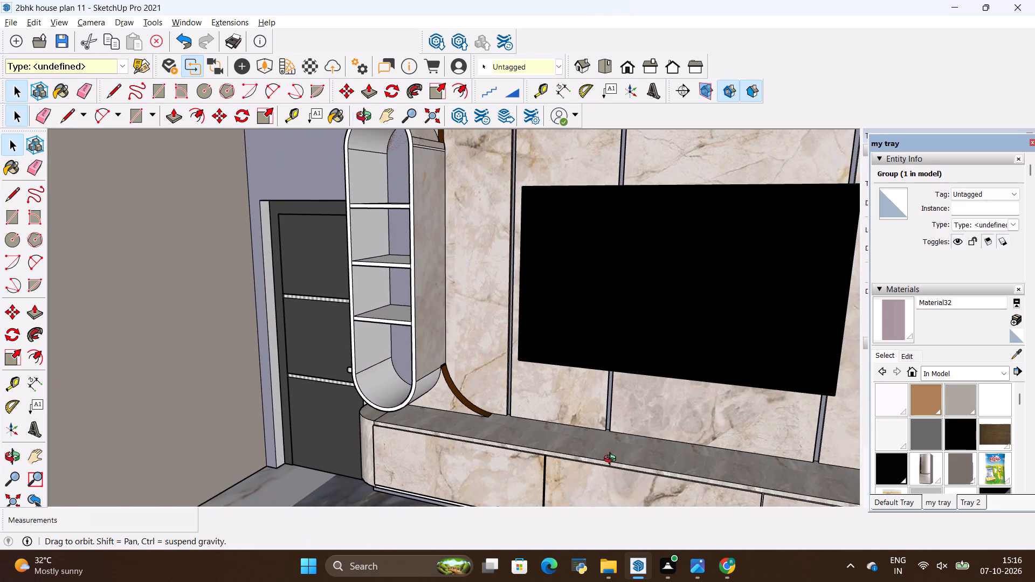
middle_click_drag(612, 460, 776, 477)
scroll(753, 458, "up", 1)
scroll(562, 426, "down", 1)
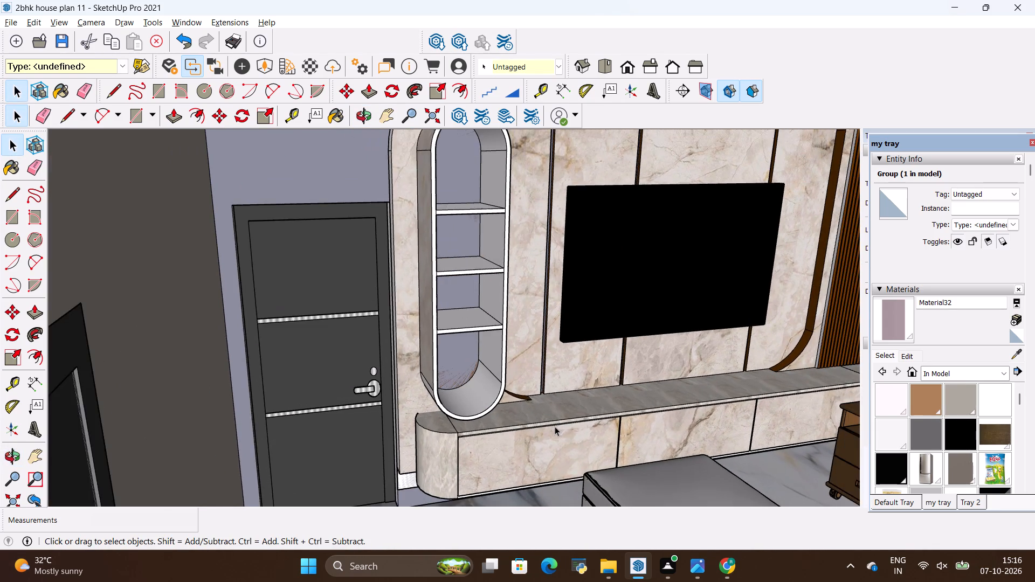
scroll(555, 426, "down", 1)
middle_click_drag(673, 458, 494, 382, "shift")
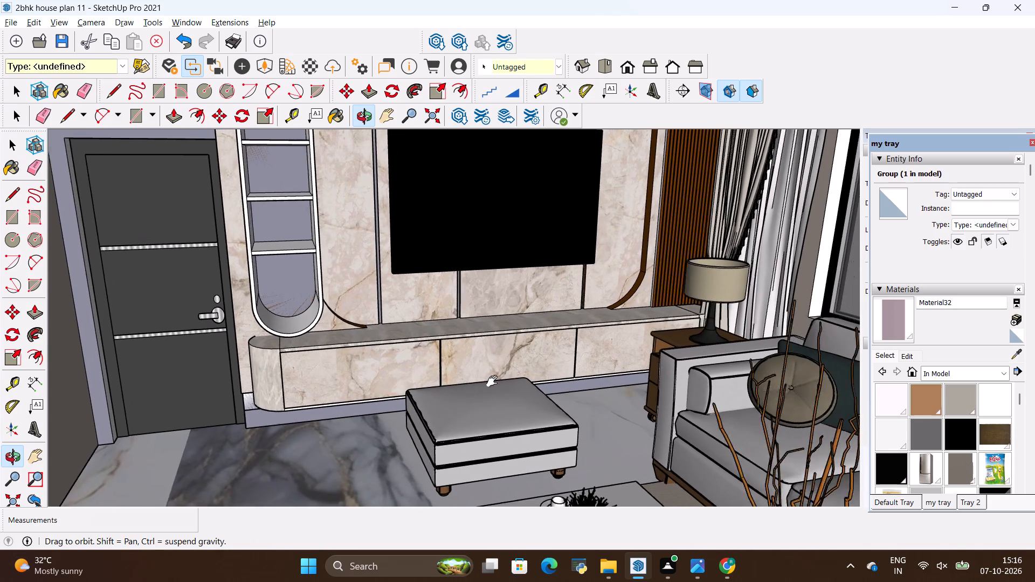
middle_click_drag(494, 382, 473, 383, "shift")
scroll(474, 382, "down", 2)
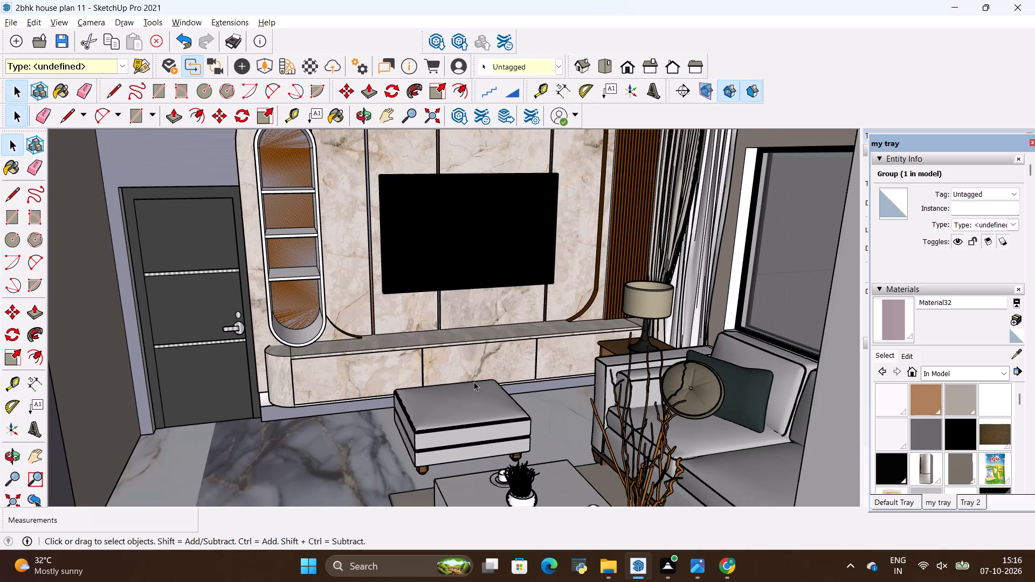
middle_click_drag(484, 405, 480, 369)
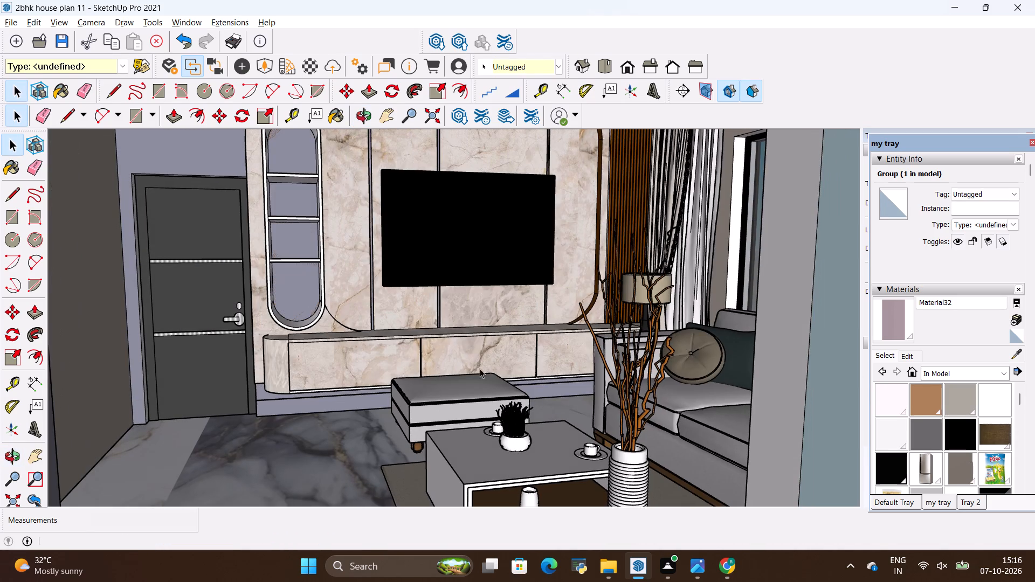
scroll(500, 313, "up", 1)
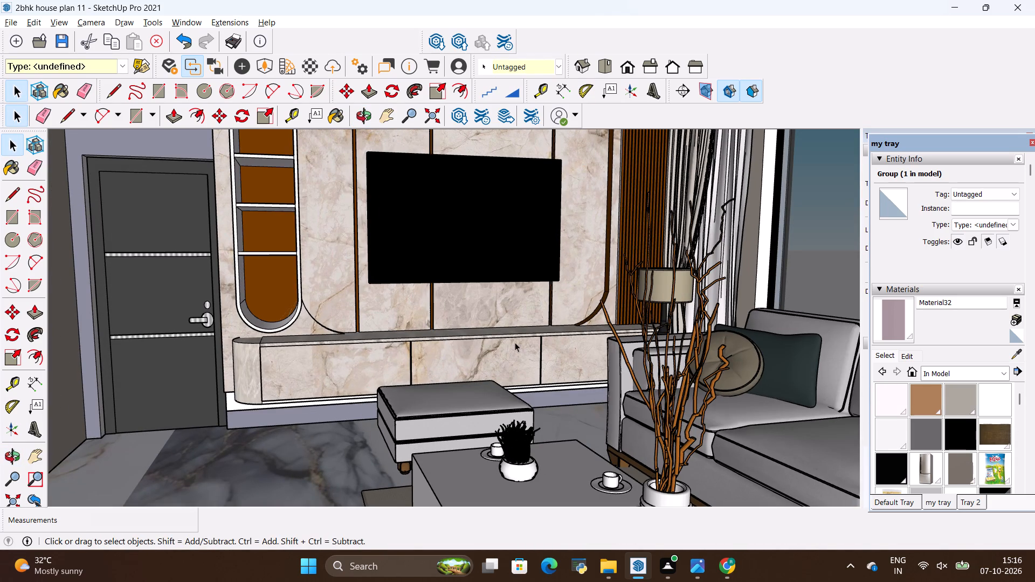
Examine the false ceiling's underside from inside the living room, where it meets the TV wall, curtains and side walls.
middle_click_drag(515, 342, 488, 386, "shift")
middle_click_drag(517, 380, 528, 305)
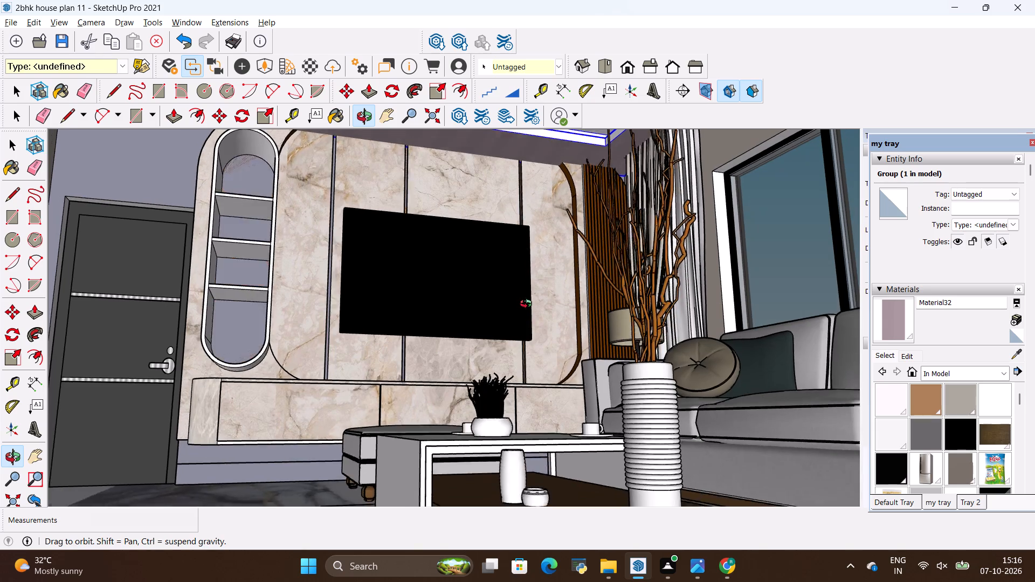
middle_click_drag(528, 305, 529, 324)
middle_click_drag(526, 271, 527, 345, "shift")
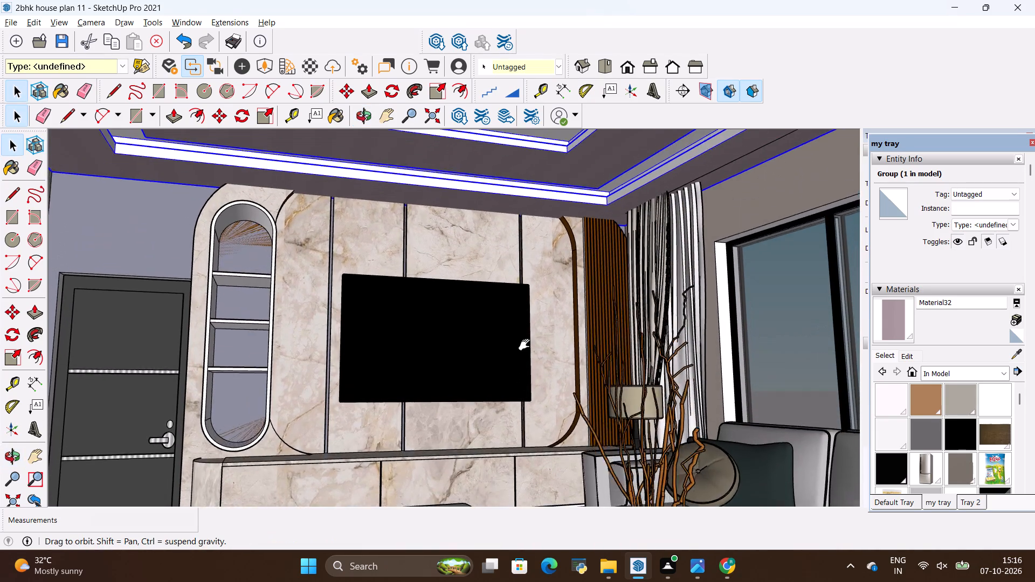
middle_click_drag(527, 345, 527, 377, "shift")
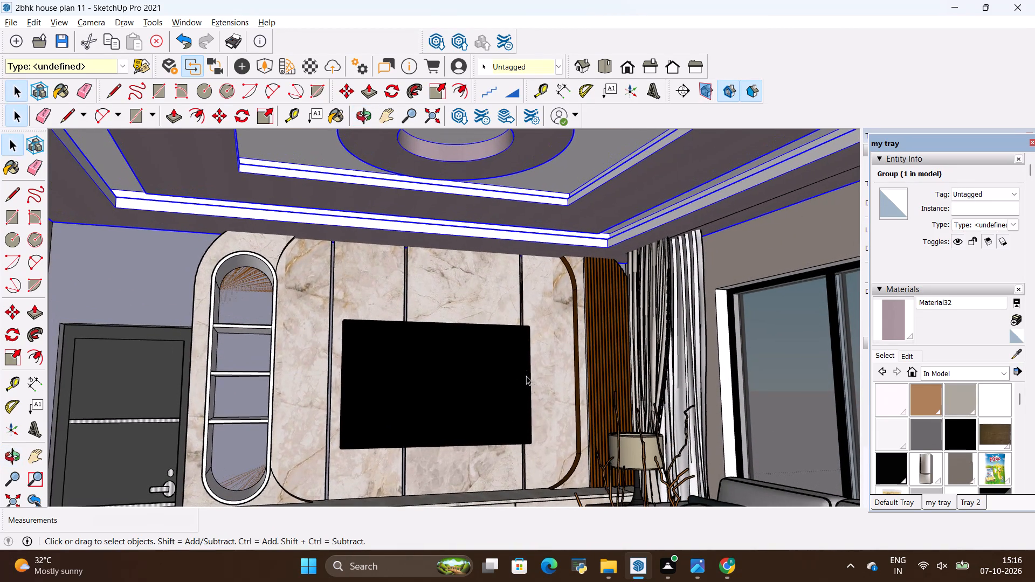
scroll(526, 375, "down", 1)
middle_click_drag(528, 411, 525, 411, "shift")
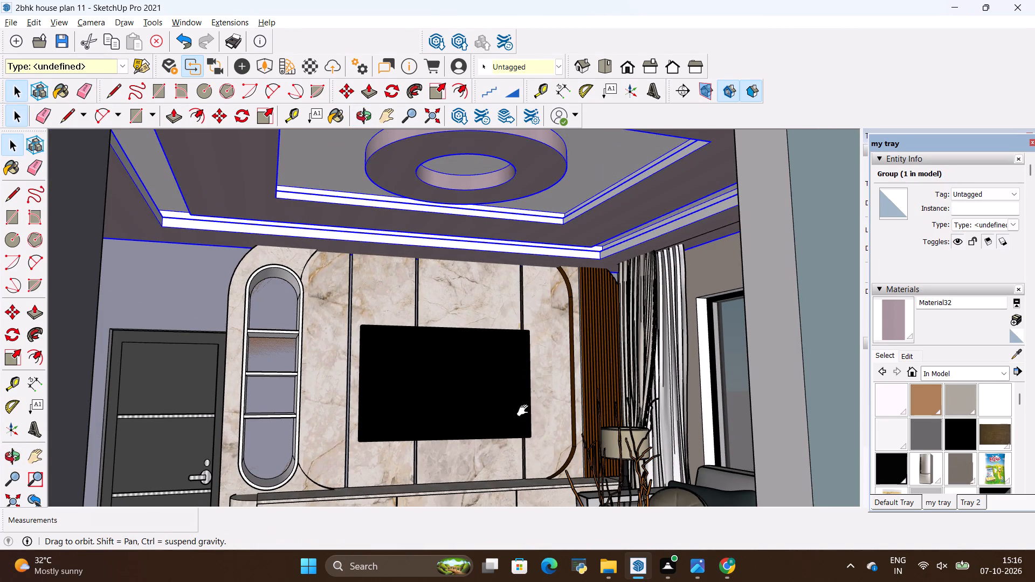
middle_click_drag(525, 411, 525, 383, "shift")
middle_click_drag(532, 337, 535, 357)
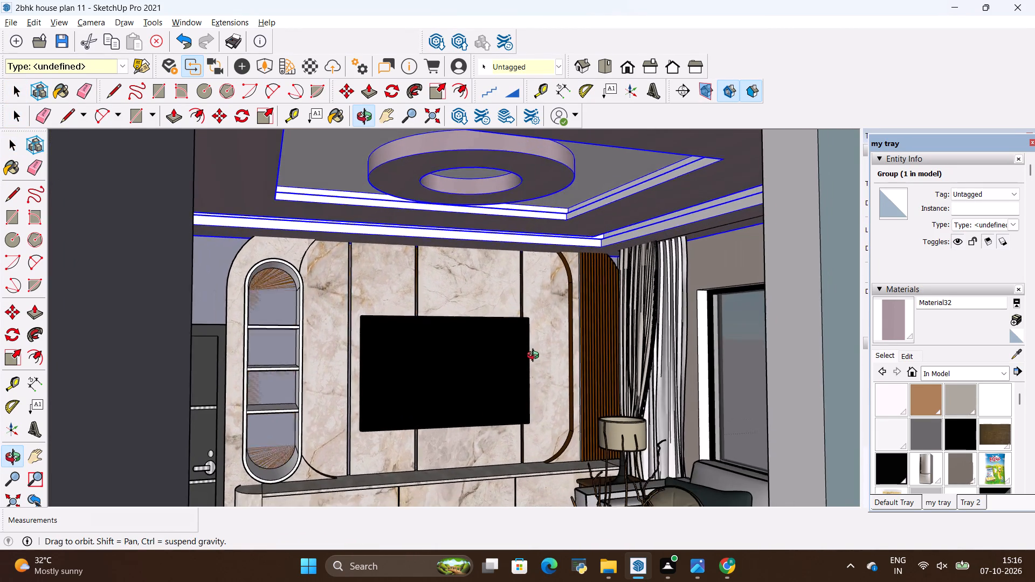
middle_click_drag(535, 357, 528, 359)
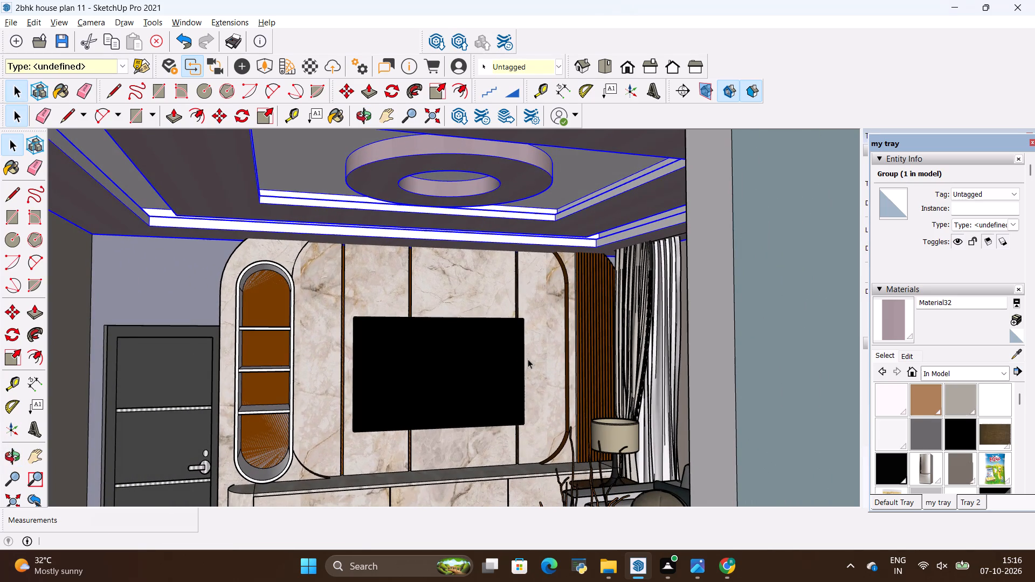
middle_click_drag(543, 366, 551, 339)
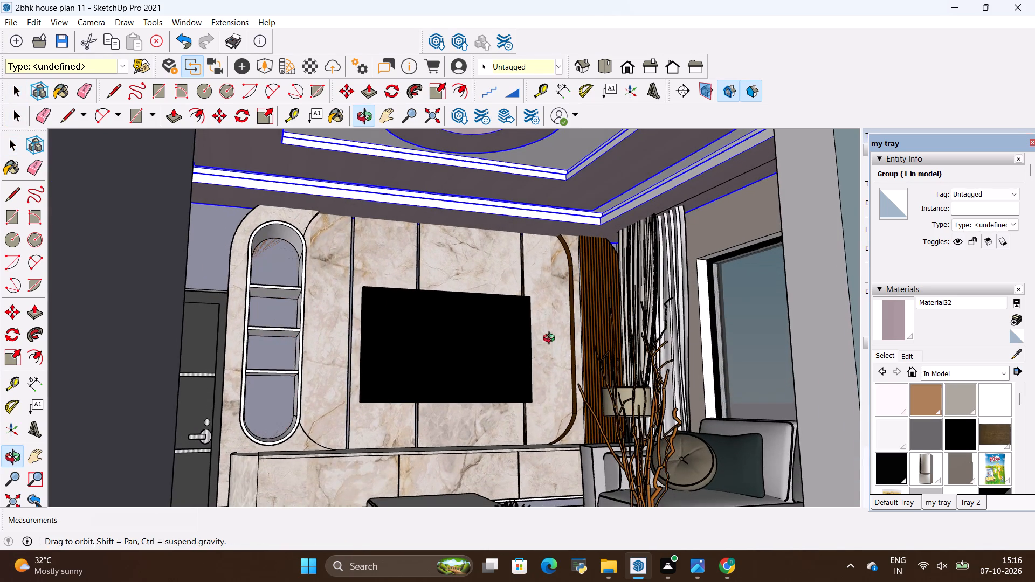
middle_click_drag(551, 339, 548, 349)
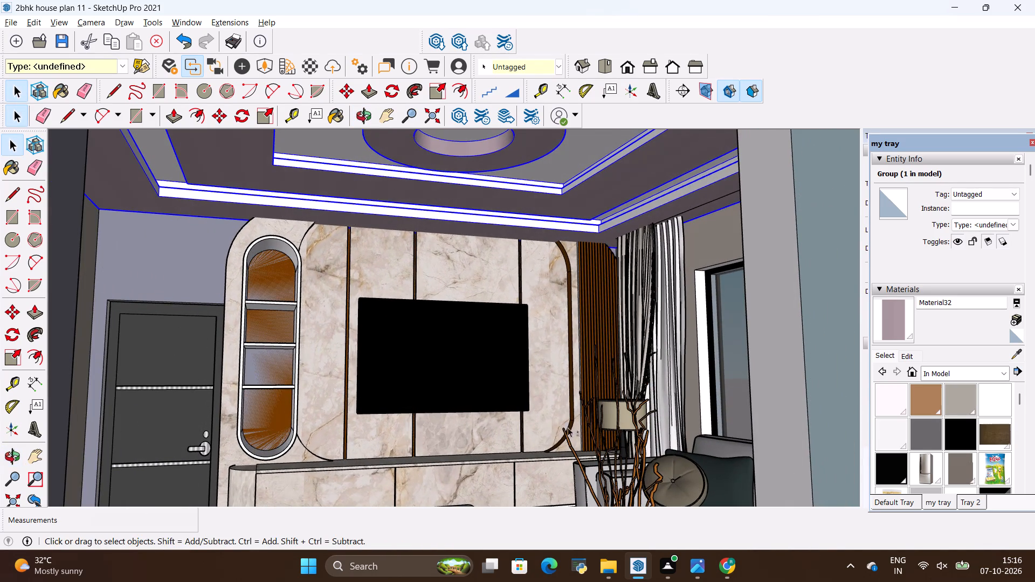
middle_click_drag(568, 427, 568, 359, "shift")
middle_click_drag(576, 379, 582, 338)
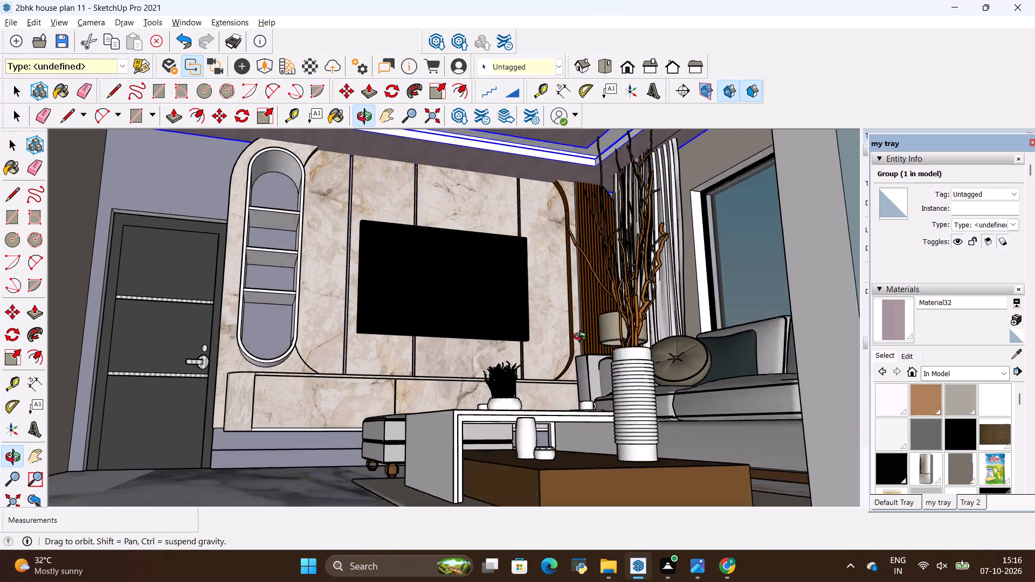
middle_click_drag(582, 338, 579, 355)
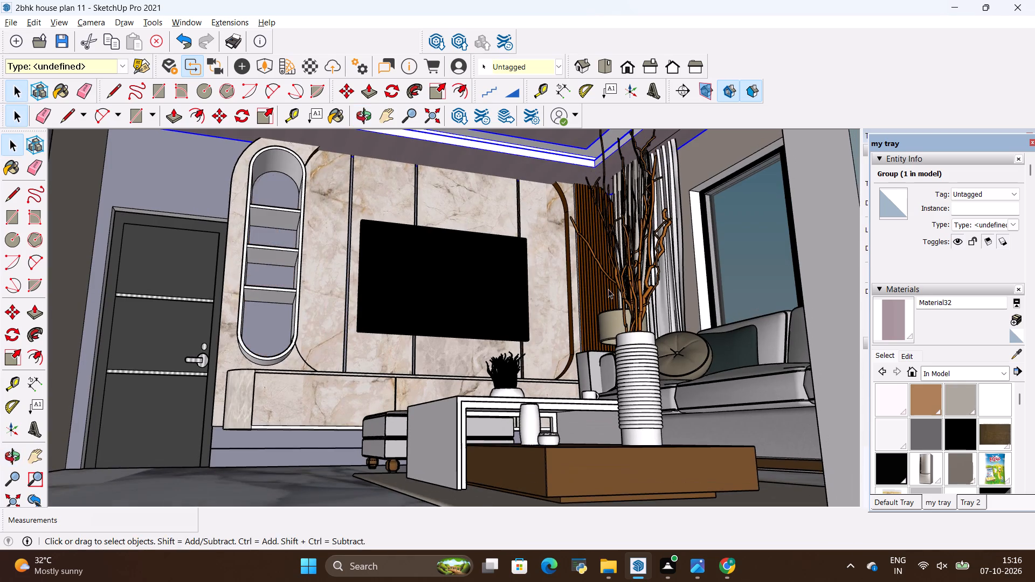
middle_click_drag(608, 289, 598, 321, "shift")
scroll(598, 322, "down", 1)
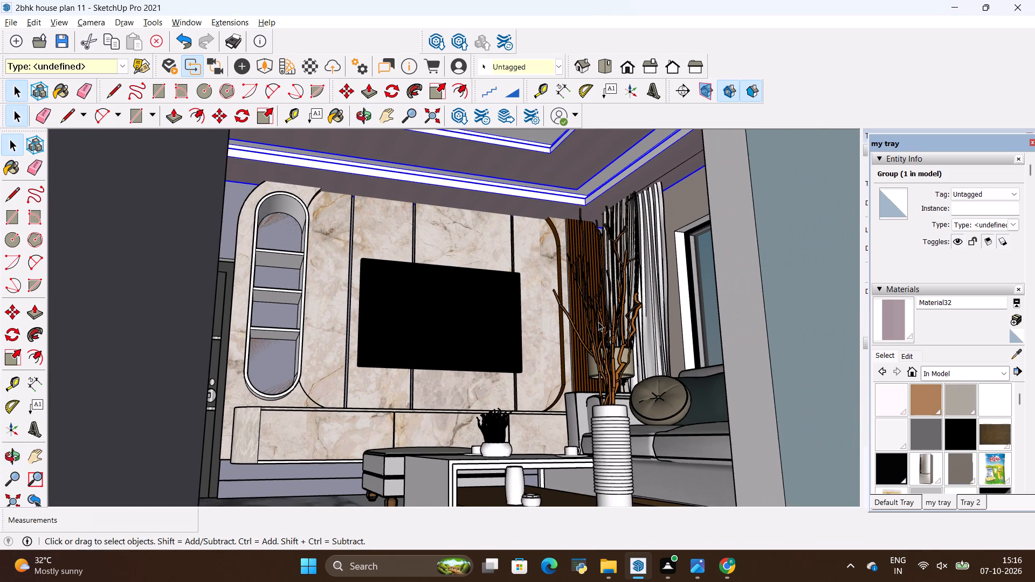
scroll(598, 322, "down", 1)
scroll(598, 322, "up", 8)
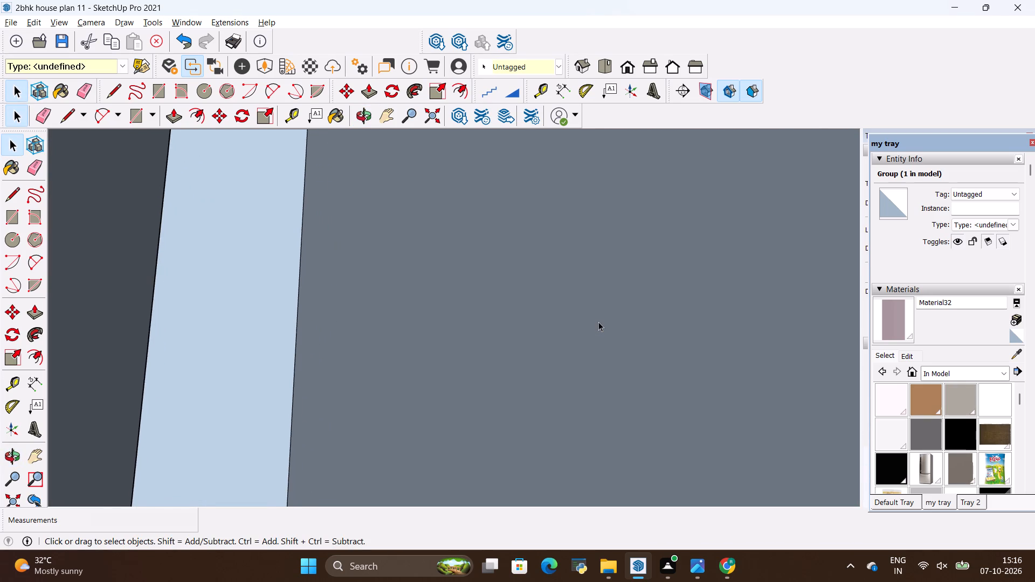
Examine the false ceiling's underside inside the living room, along the TV wall, door and window side.
scroll(598, 322, "up", 20)
scroll(598, 322, "up", 1)
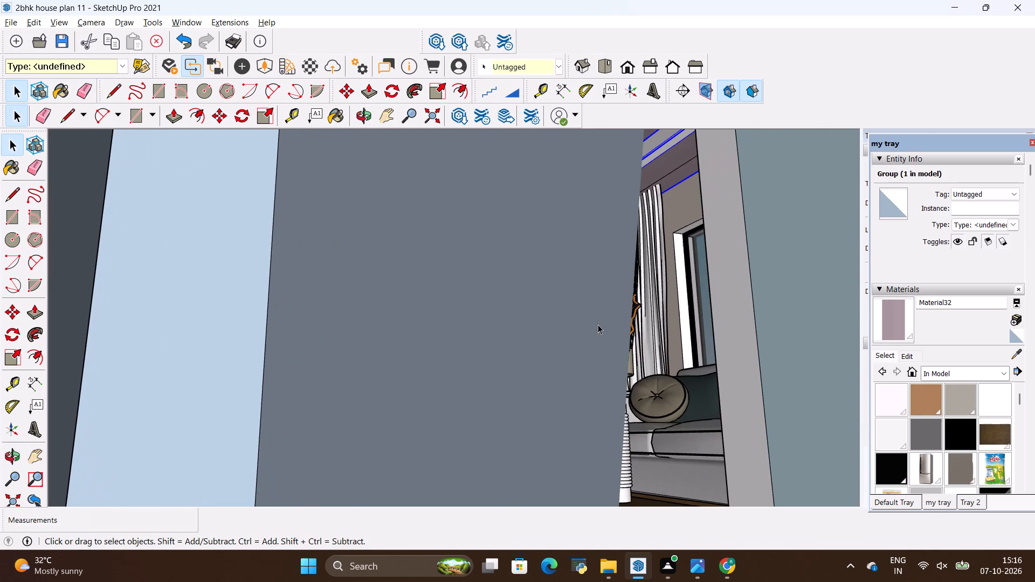
scroll(598, 324, "up", 5)
middle_click_drag(605, 339, 583, 368, "shift")
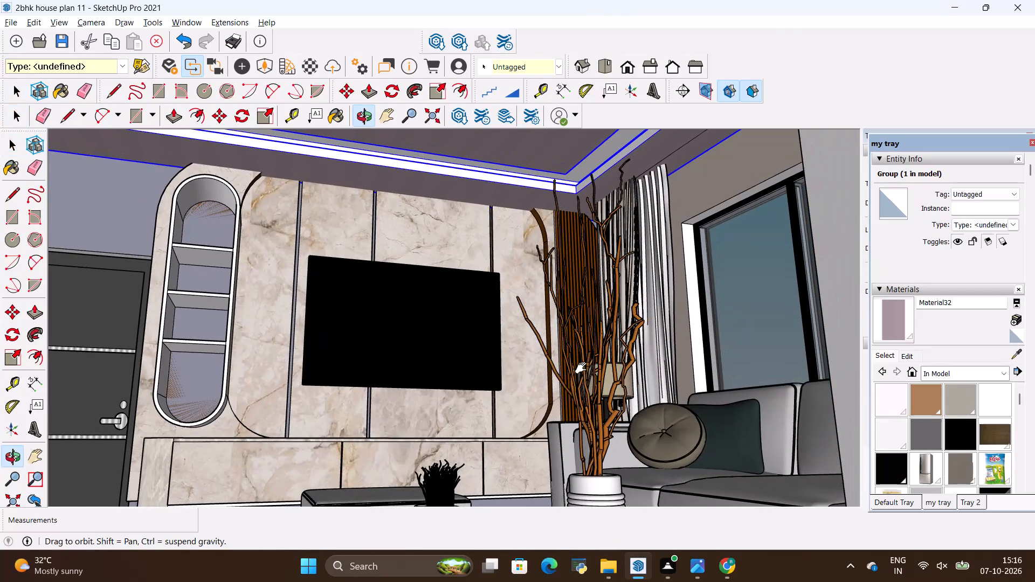
middle_click_drag(583, 368, 583, 370, "shift")
scroll(575, 347, "down", 2)
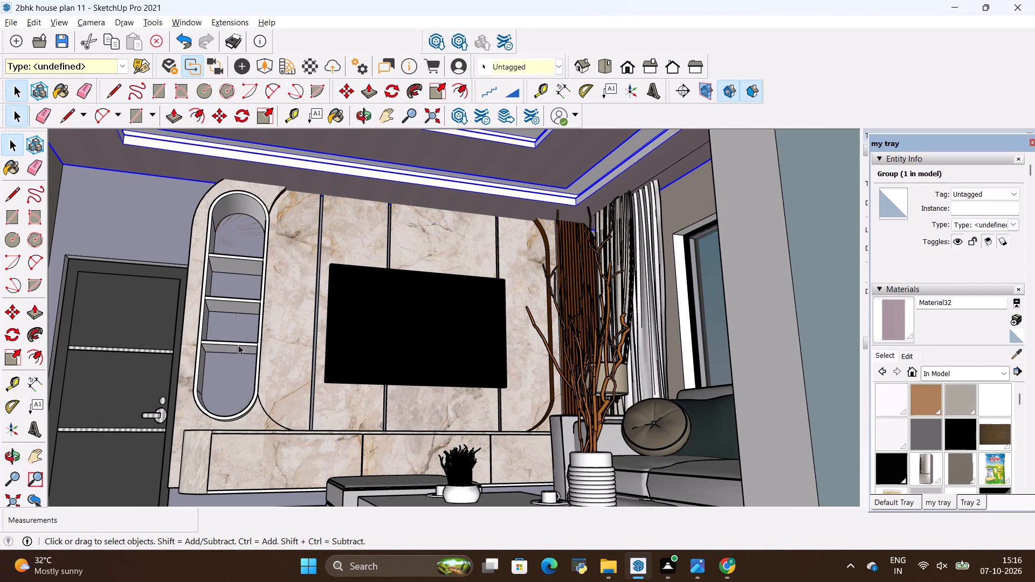
scroll(316, 300, "down", 4)
scroll(355, 253, "up", 2)
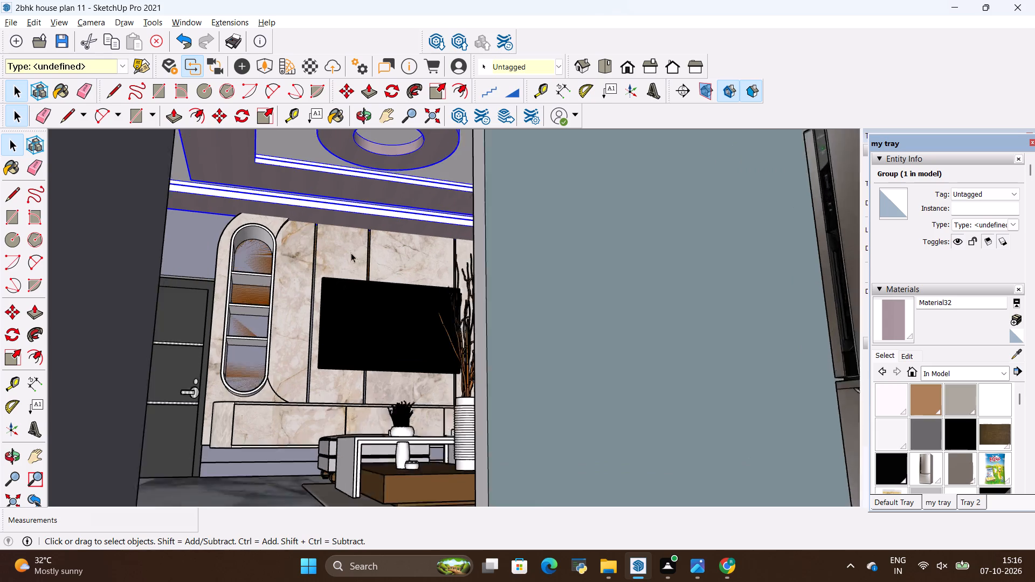
scroll(341, 254, "down", 1)
middle_click_drag(392, 223, 394, 286)
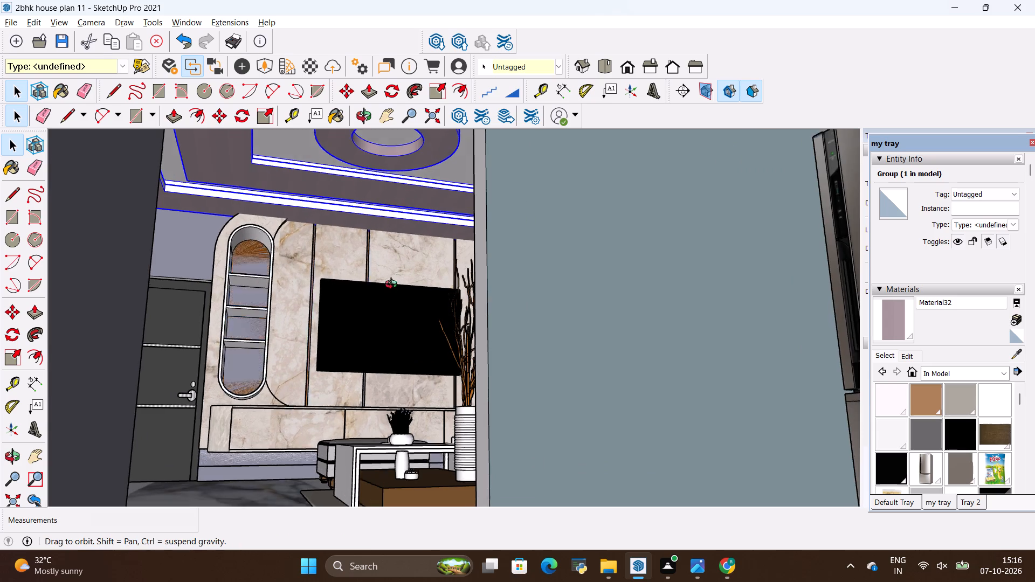
middle_click_drag(394, 286, 393, 399)
scroll(395, 296, "down", 18)
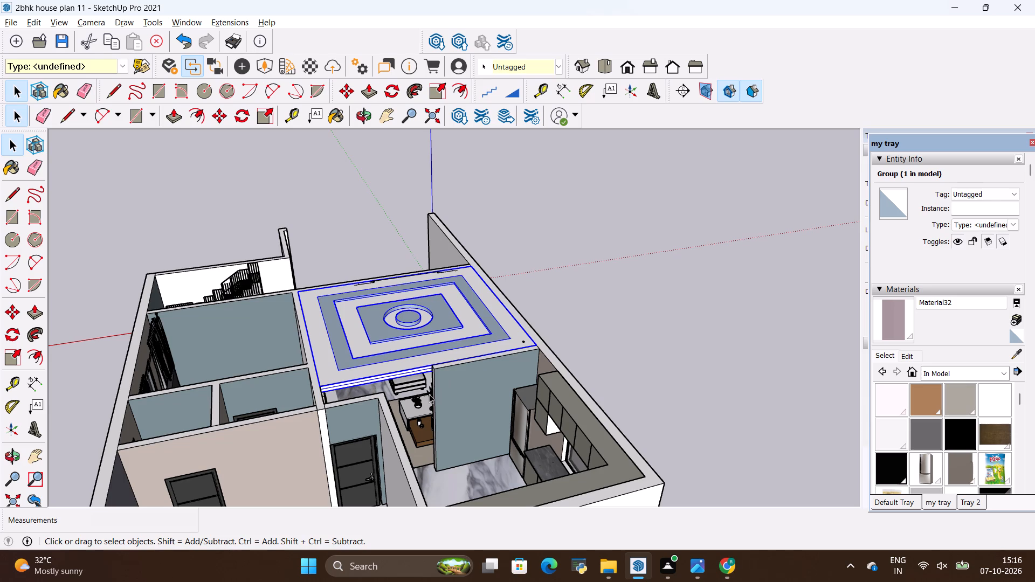
Examine how the false ceiling meets the living room's open passage side and walls, from above and around the sofa.
scroll(372, 384, "up", 9)
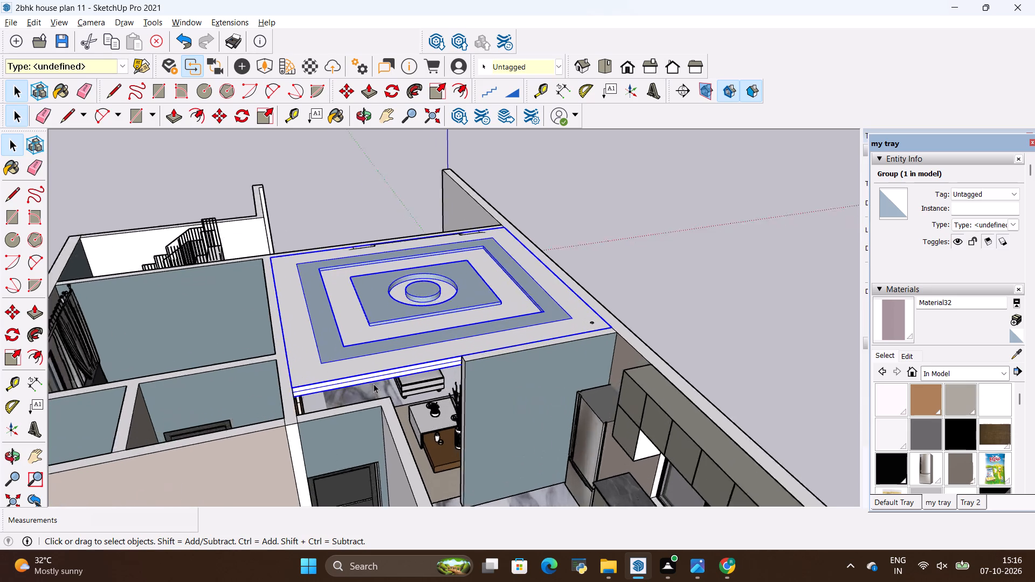
scroll(374, 384, "up", 17)
middle_click_drag(379, 387, 327, 273)
scroll(376, 345, "up", 1)
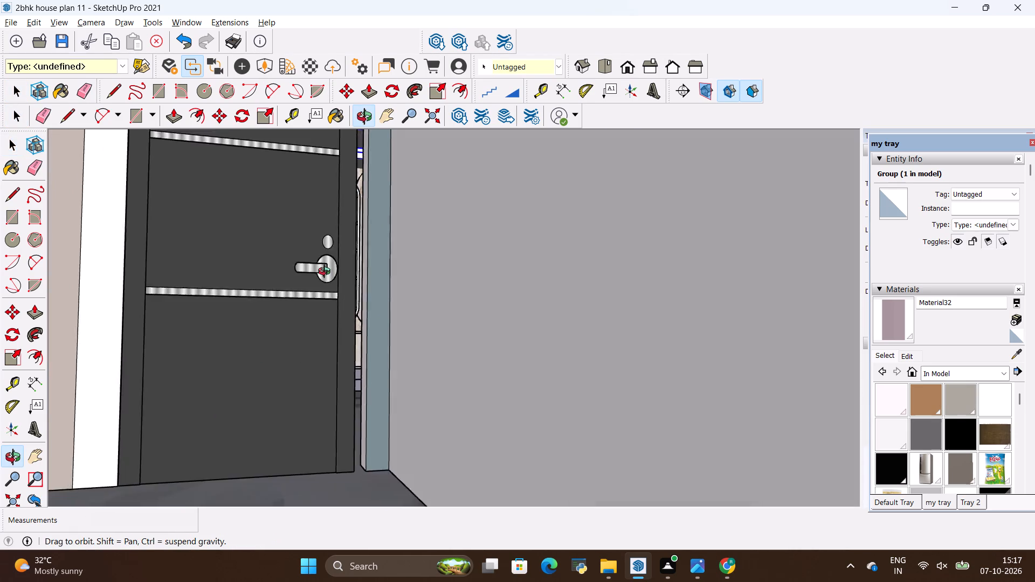
middle_click_drag(327, 273, 308, 337)
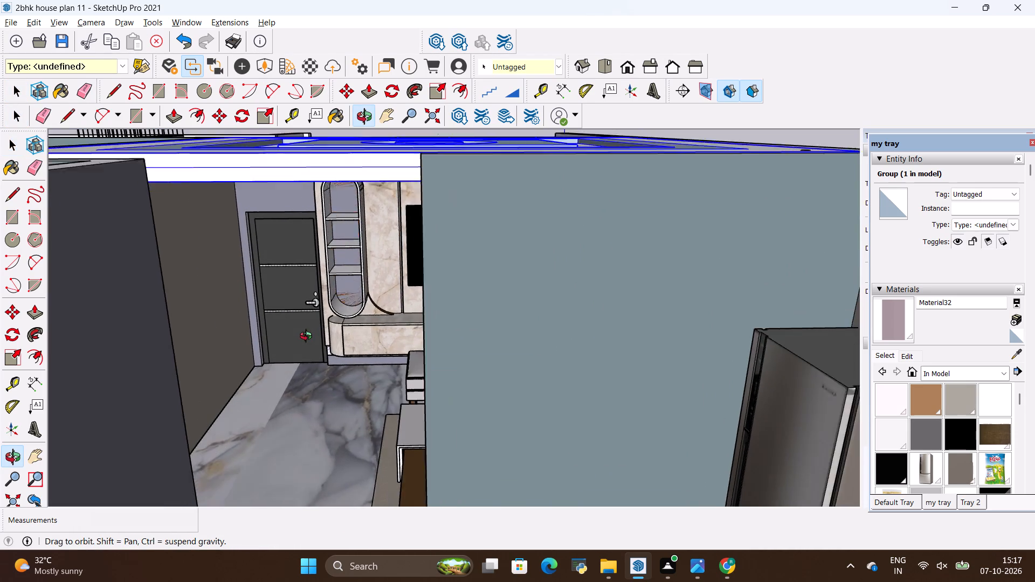
middle_click_drag(308, 337, 495, 371)
scroll(353, 360, "down", 6)
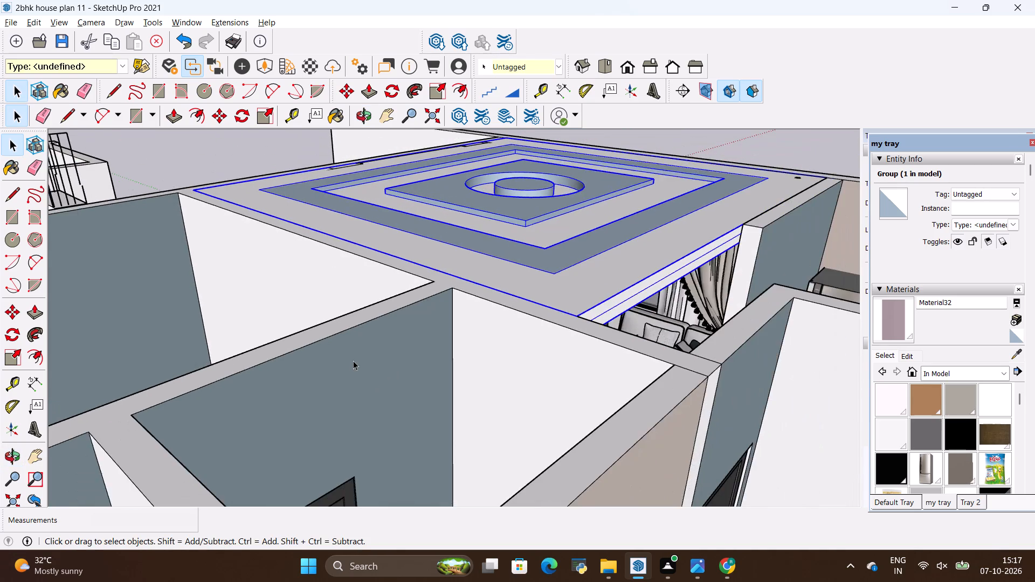
scroll(353, 361, "down", 14)
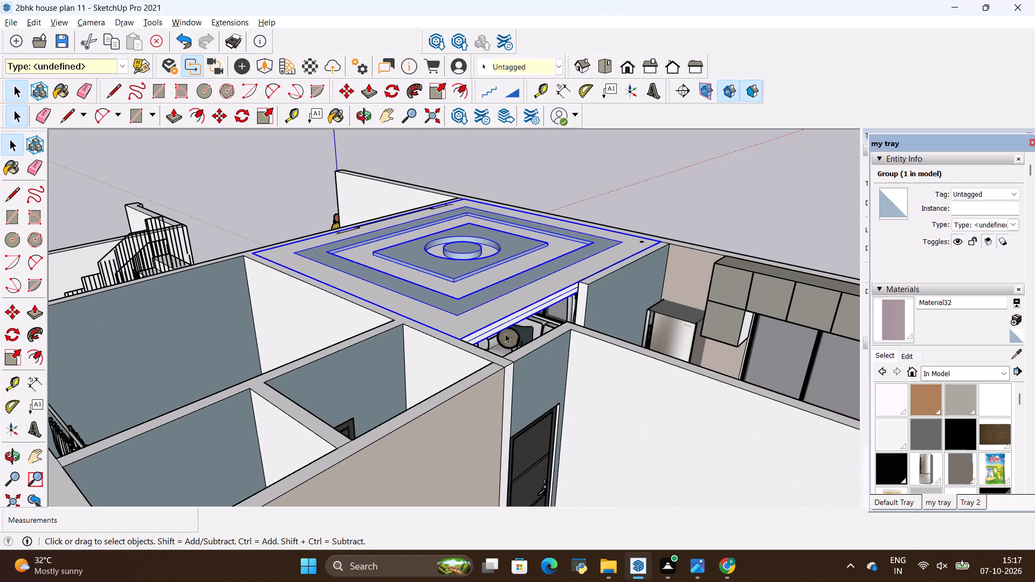
scroll(505, 330, "up", 20)
scroll(505, 330, "up", 2)
middle_click_drag(526, 338, 527, 320)
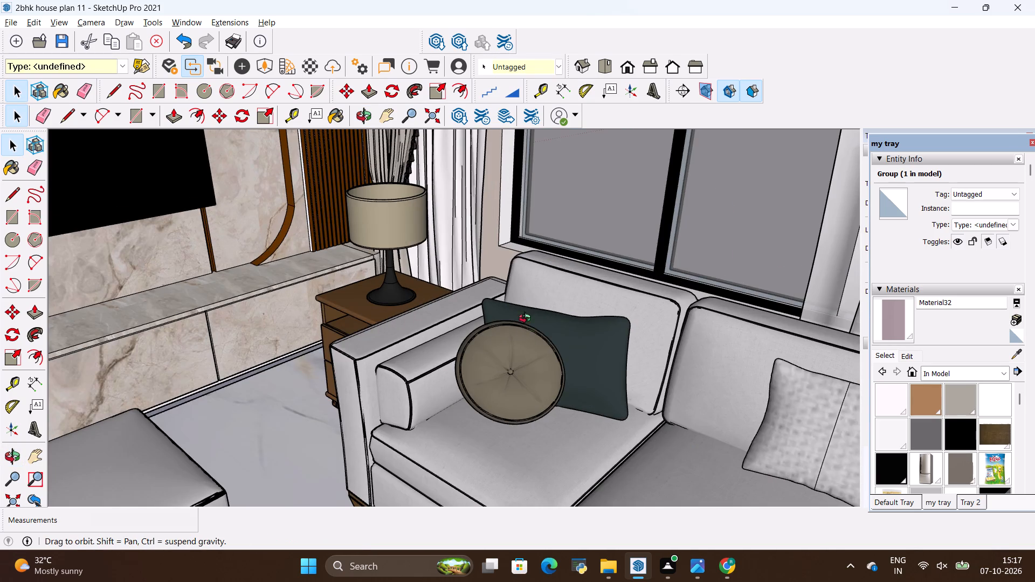
middle_click_drag(527, 320, 544, 260)
scroll(542, 264, "down", 6)
scroll(496, 295, "down", 6)
middle_click_drag(536, 260, 529, 274)
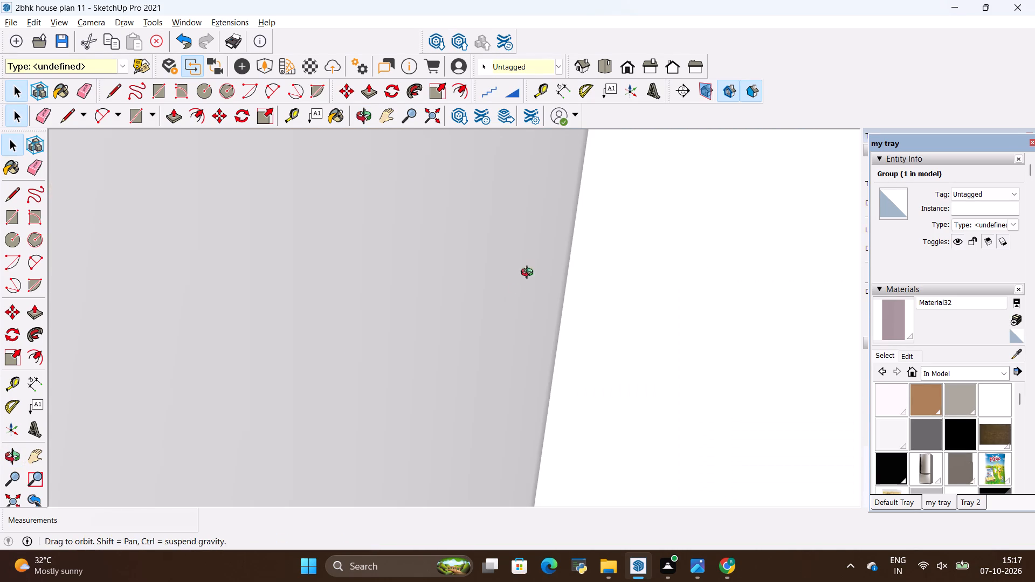
middle_click_drag(529, 274, 471, 436)
scroll(471, 436, "down", 20)
scroll(471, 436, "down", 6)
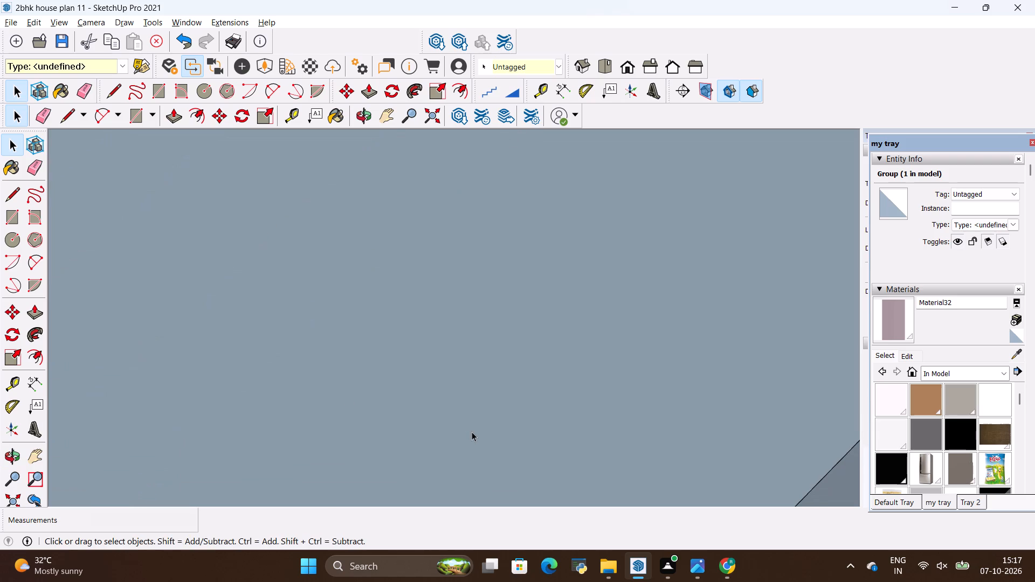
scroll(472, 432, "down", 20)
scroll(472, 432, "down", 20)
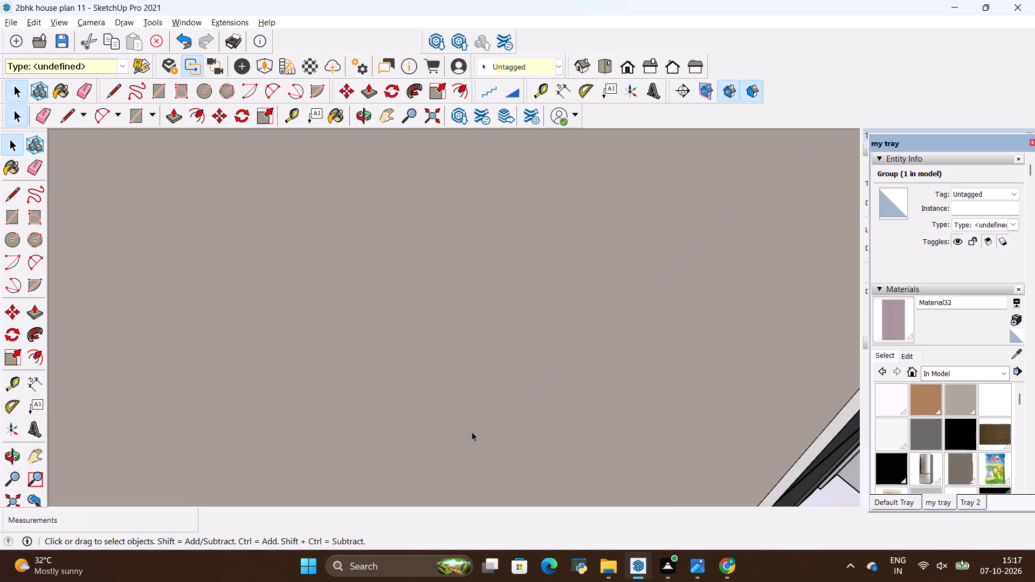
scroll(472, 432, "down", 20)
scroll(472, 432, "down", 20)
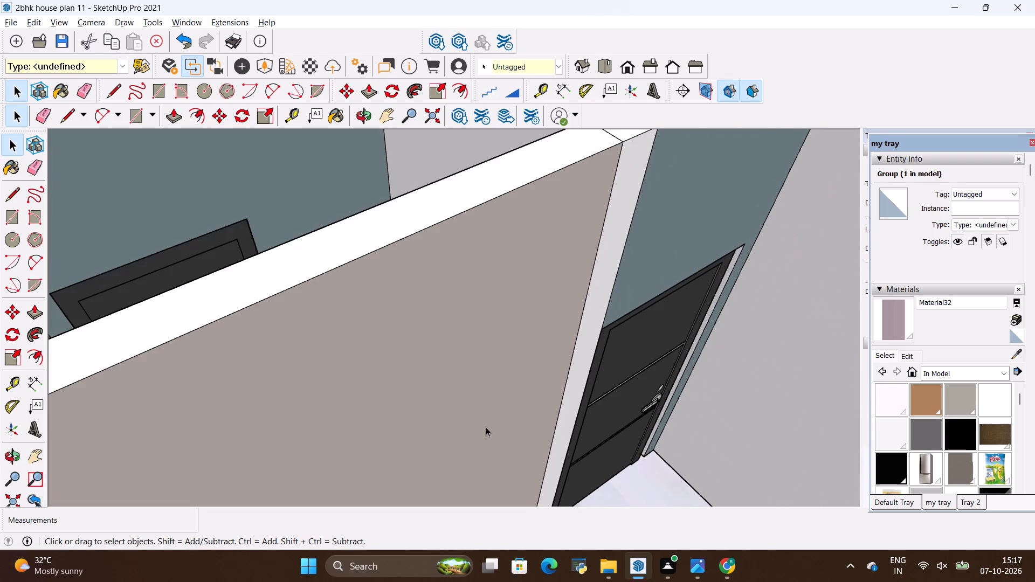
scroll(486, 427, "down", 20)
scroll(486, 427, "down", 8)
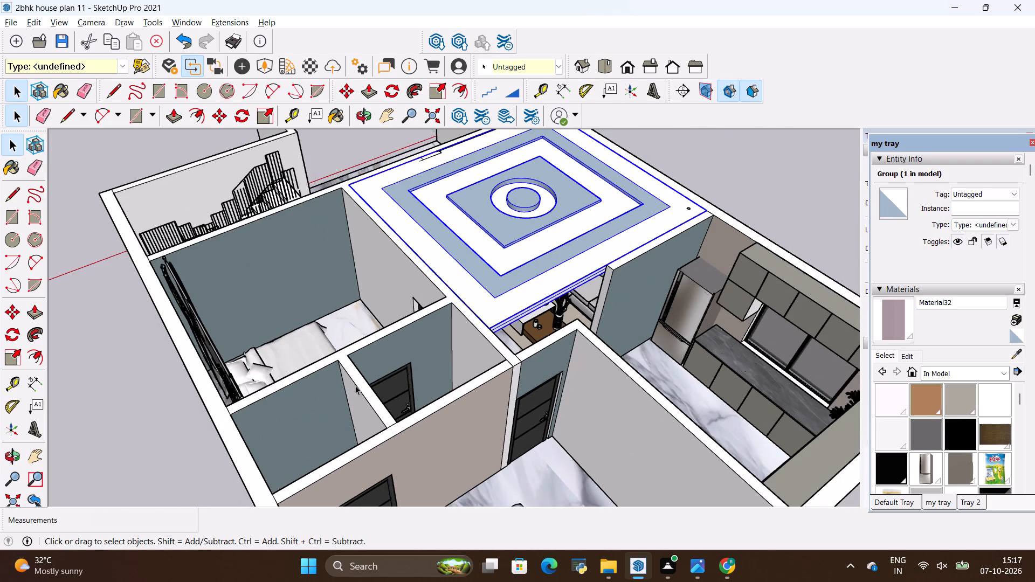
scroll(336, 397, "down", 12)
Deselect the false ceiling and examine the whole house layout from above on several sides.
left_click(194, 419, "alt")
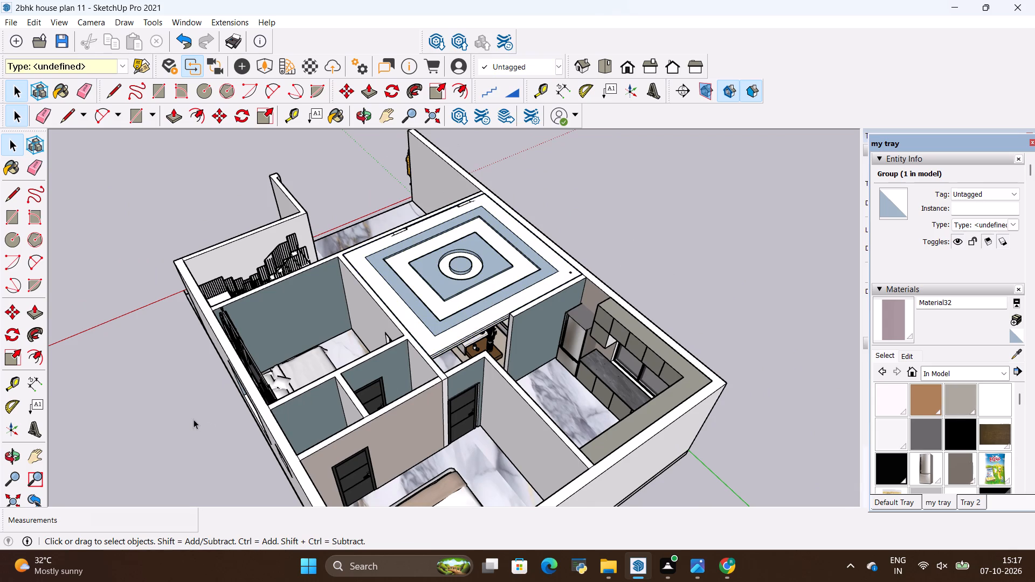
middle_click_drag(194, 419, 471, 406)
middle_click_drag(474, 404, 646, 406)
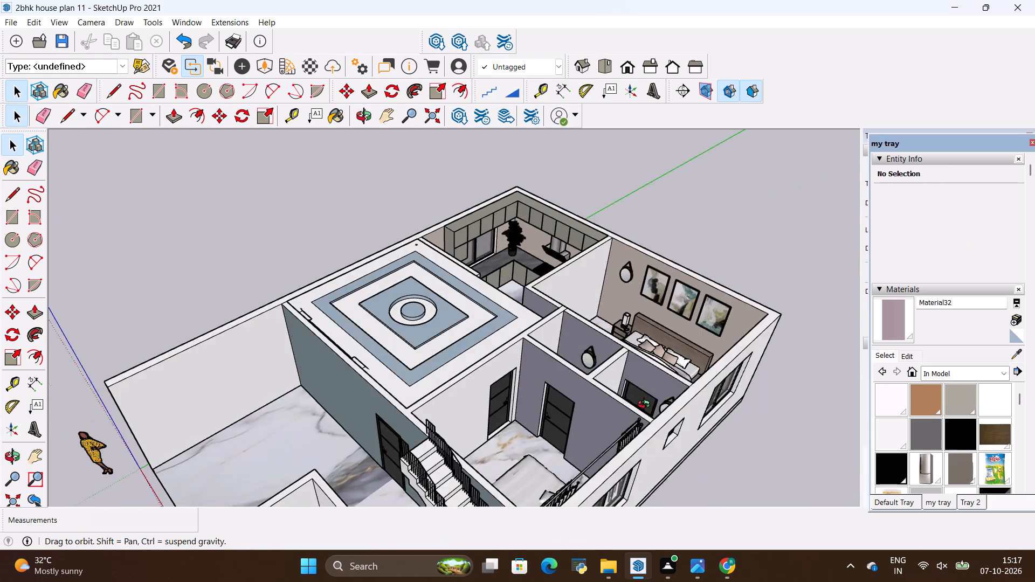
middle_click_drag(646, 406, 345, 450)
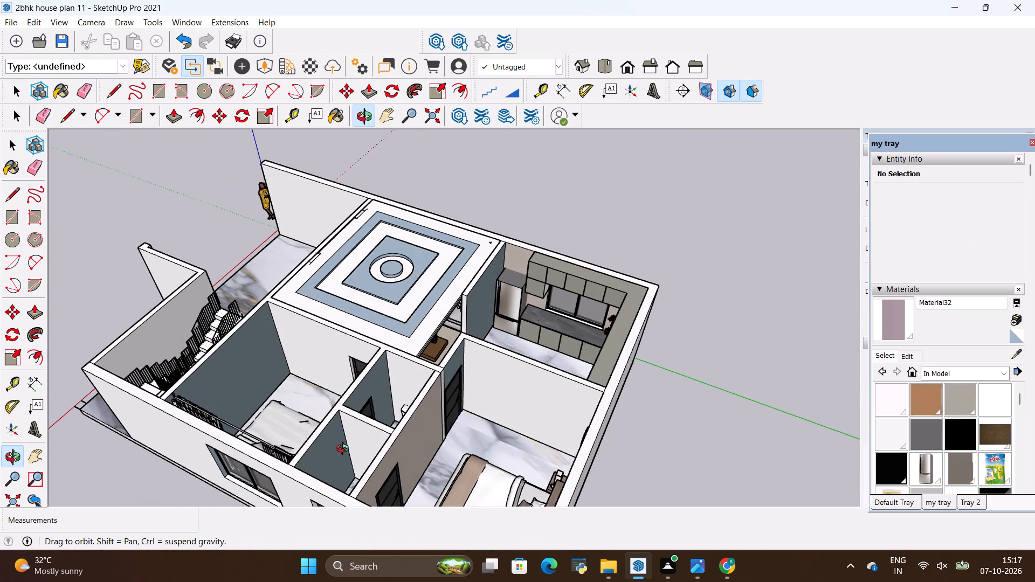
middle_click_drag(345, 450, 623, 467)
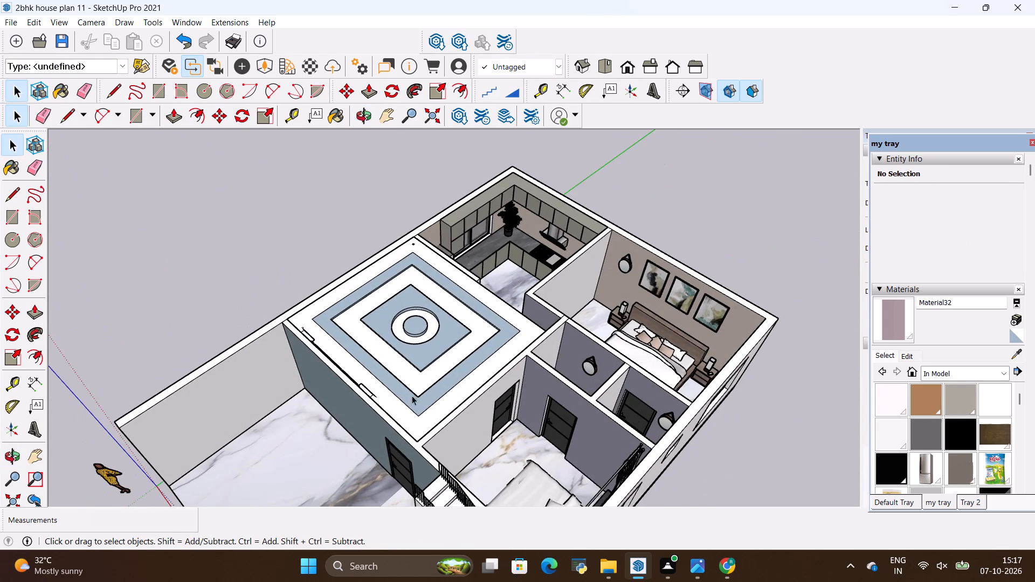
scroll(382, 393, "down", 6)
middle_click_drag(259, 409, 594, 443)
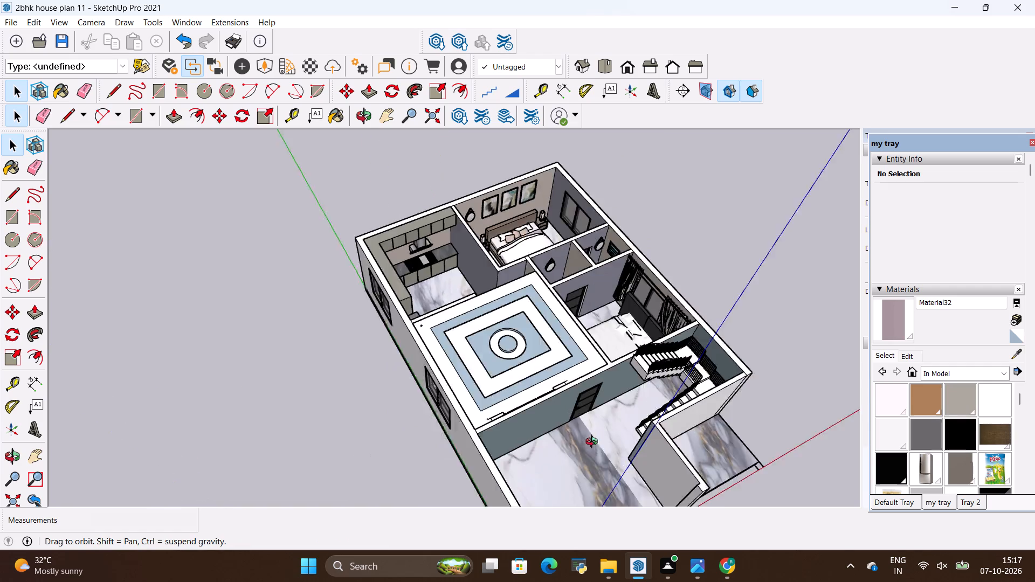
middle_click_drag(594, 443, 544, 462)
Draw a 15' 9" by 11' 9" rectangle across the wall tops of the bedroom with the three paintings, between opposite inner corners.
scroll(586, 200, "up", 3)
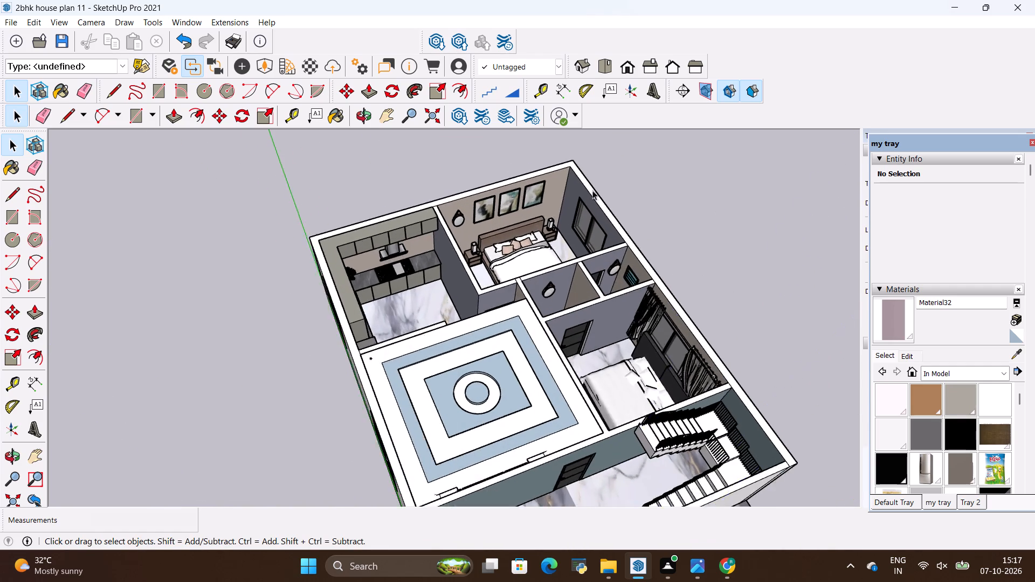
scroll(584, 167, "up", 11)
scroll(585, 192, "down", 9)
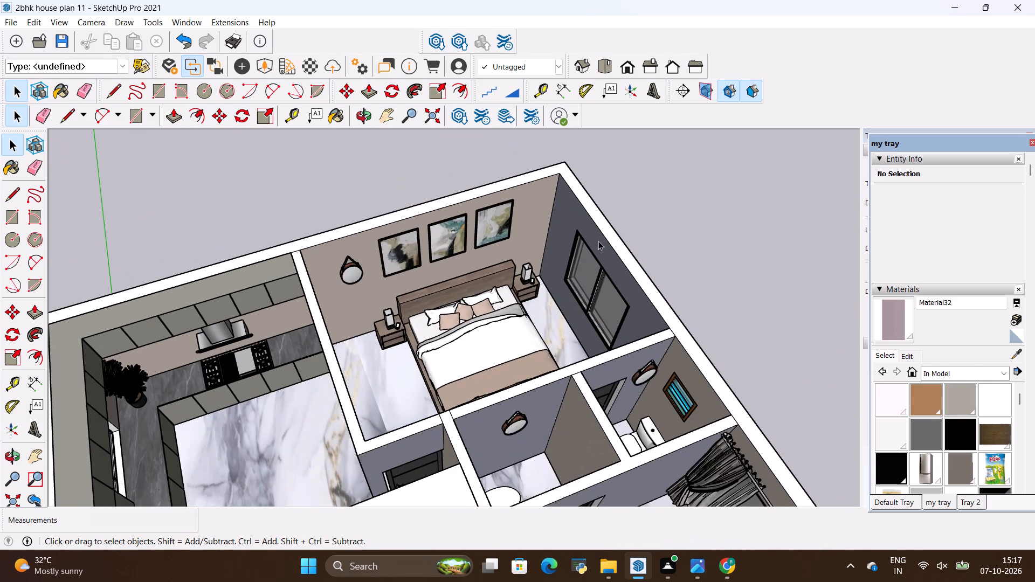
middle_click_drag(598, 344, 549, 372)
key("r")
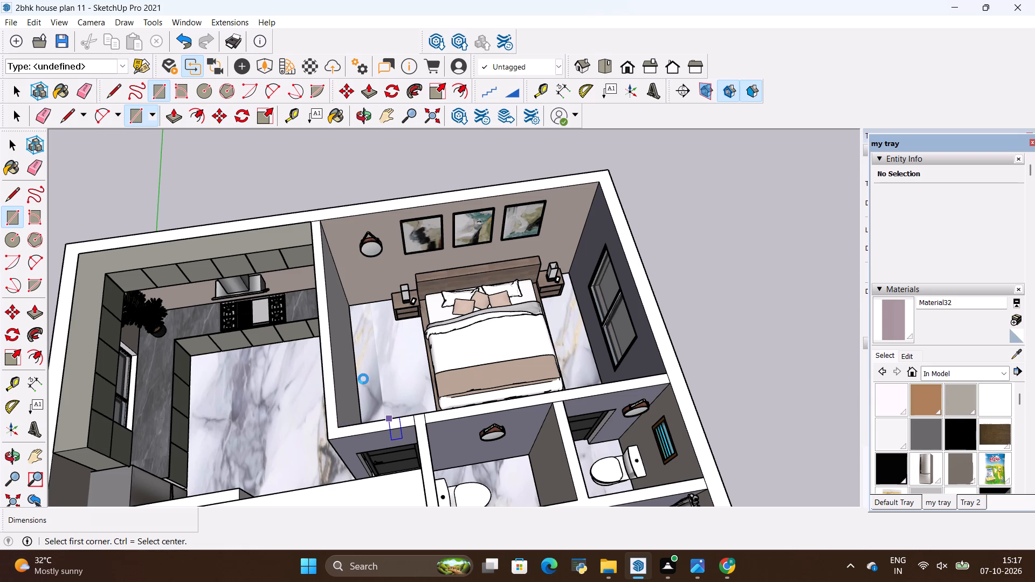
key("r")
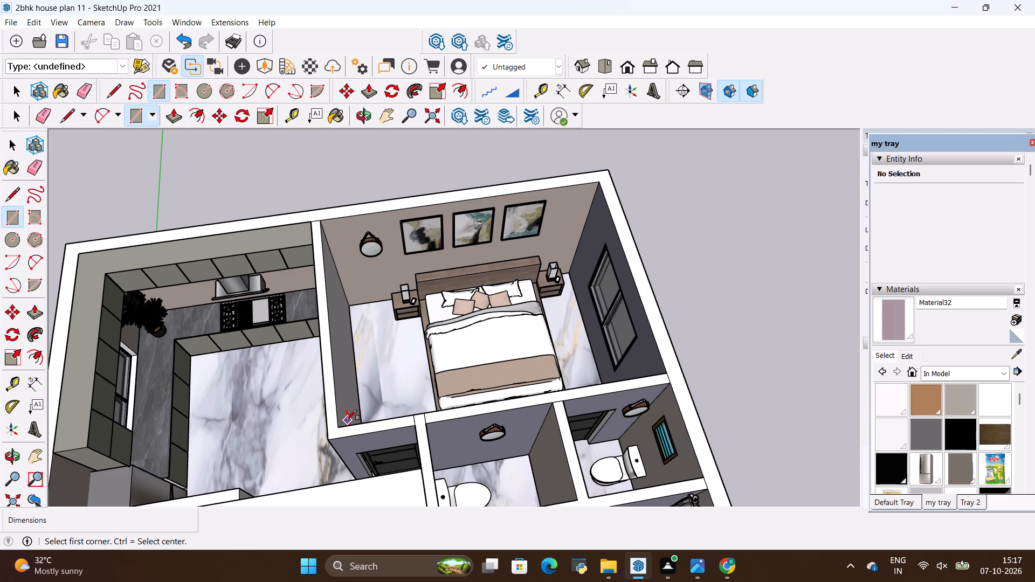
left_click(338, 425)
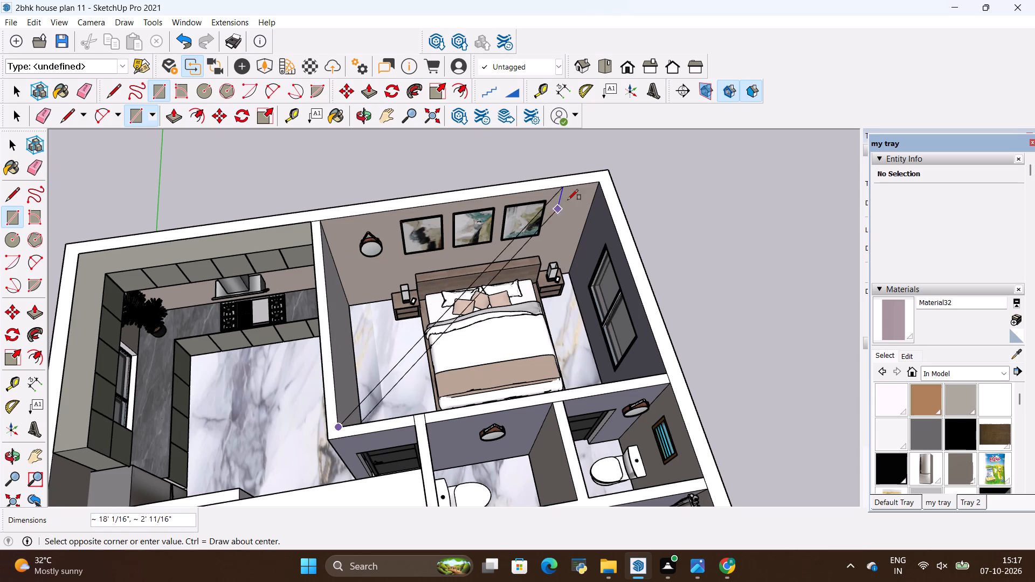
left_click(595, 185)
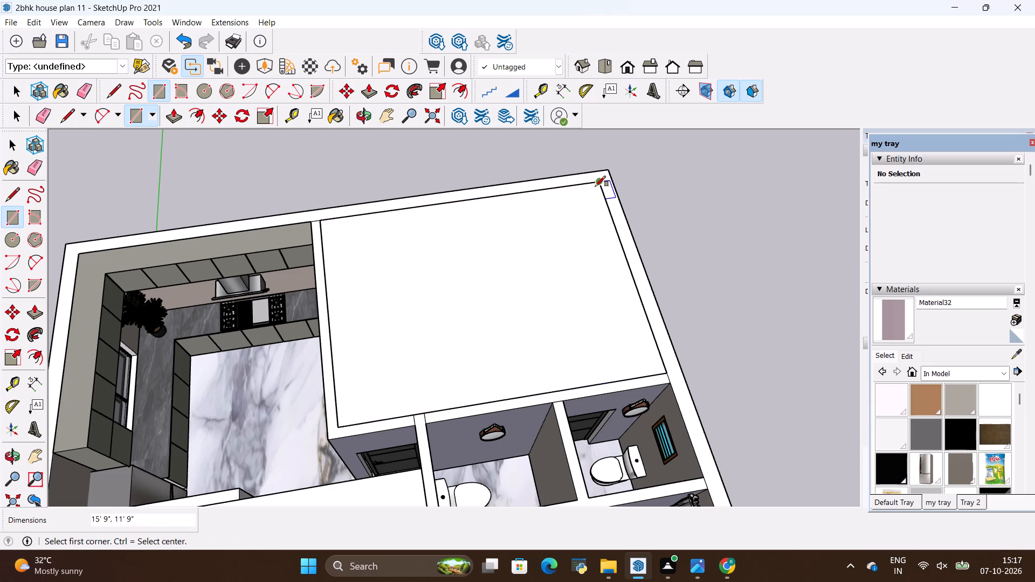
Make the bedroom's ceiling rectangle, face and edges, into a group.
key("space")
double_click(541, 290)
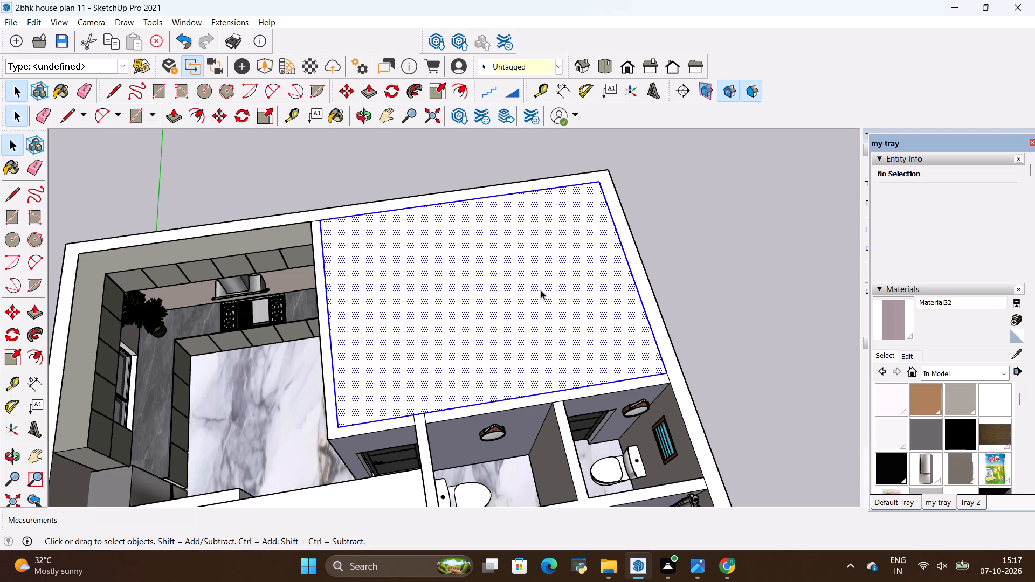
right_click(541, 290)
left_click(585, 398)
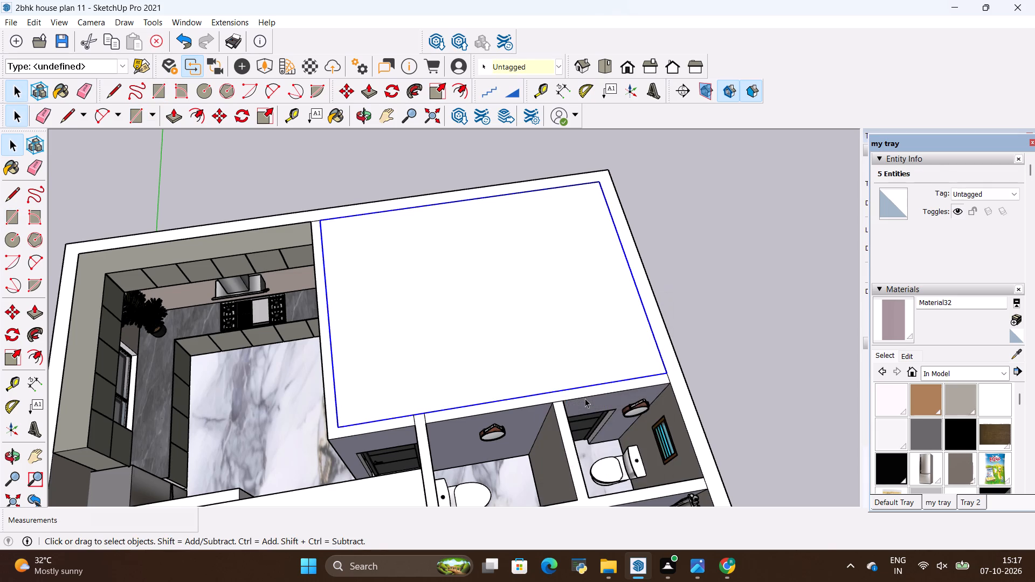
Move the bedroom ceiling group by its inner wall corner about 7' 3" straight up above the bedroom.
key("m")
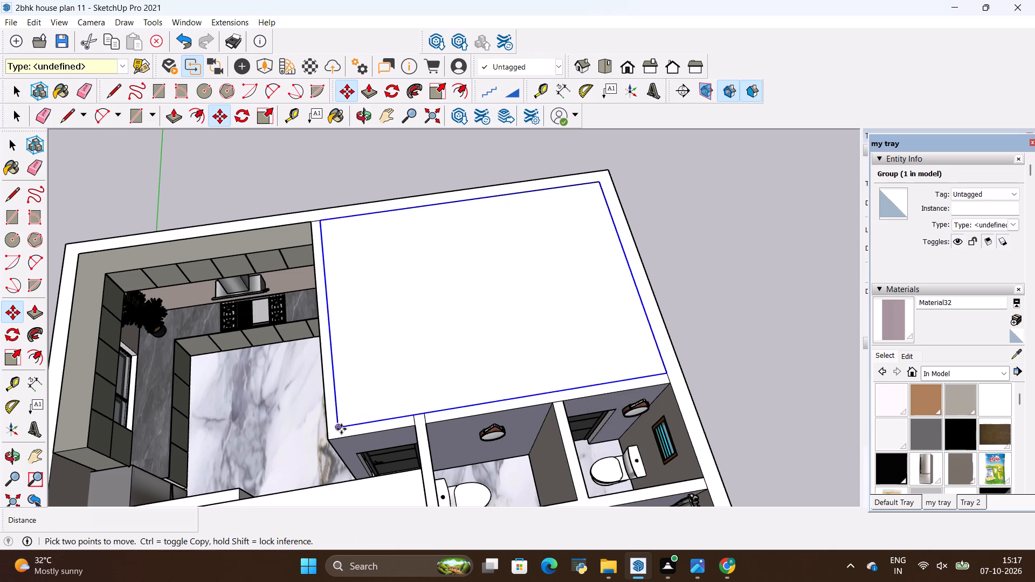
left_click(339, 428)
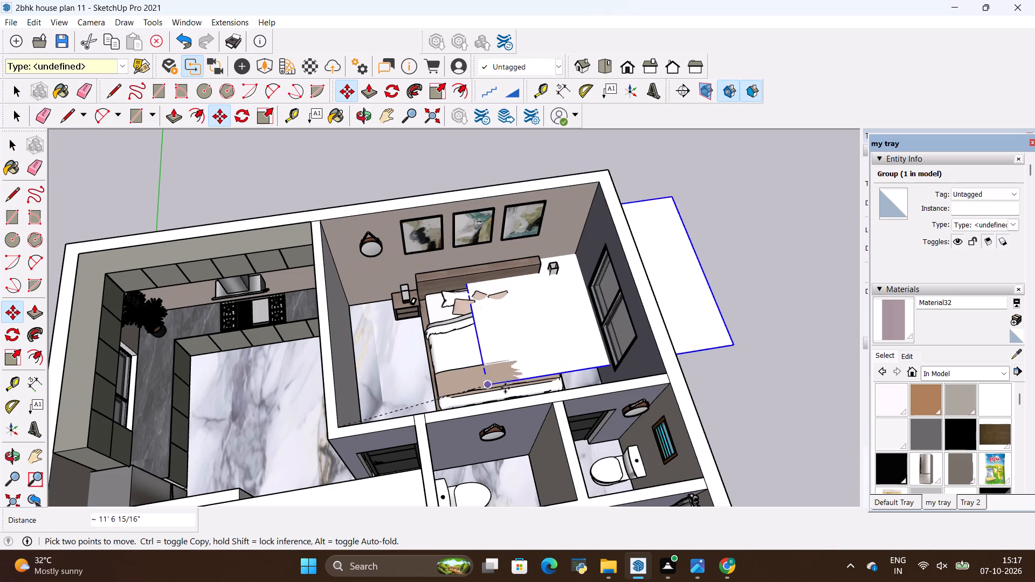
scroll(303, 400, "down", 1)
middle_click_drag(303, 402, 495, 192)
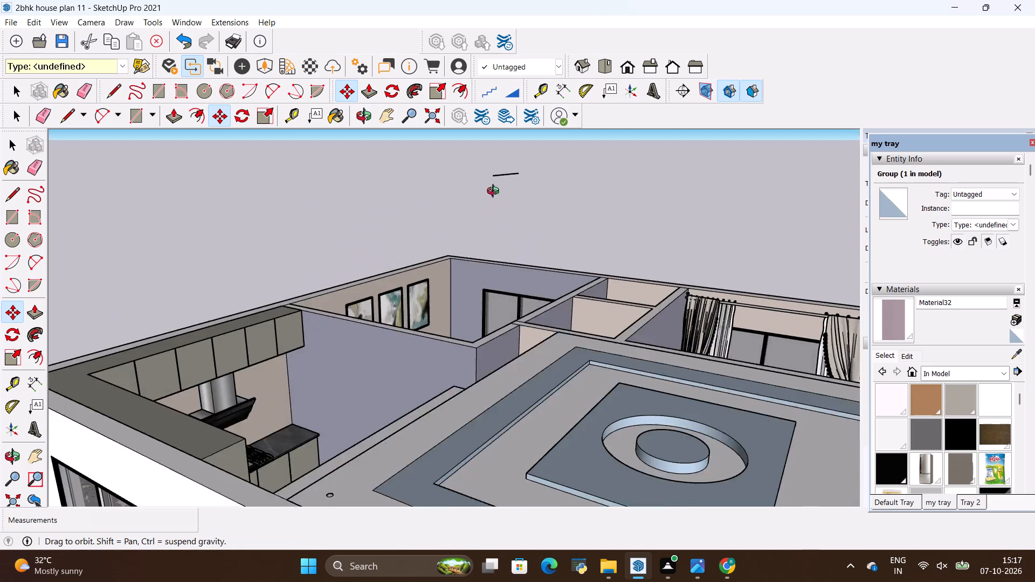
middle_click_drag(495, 192, 495, 191)
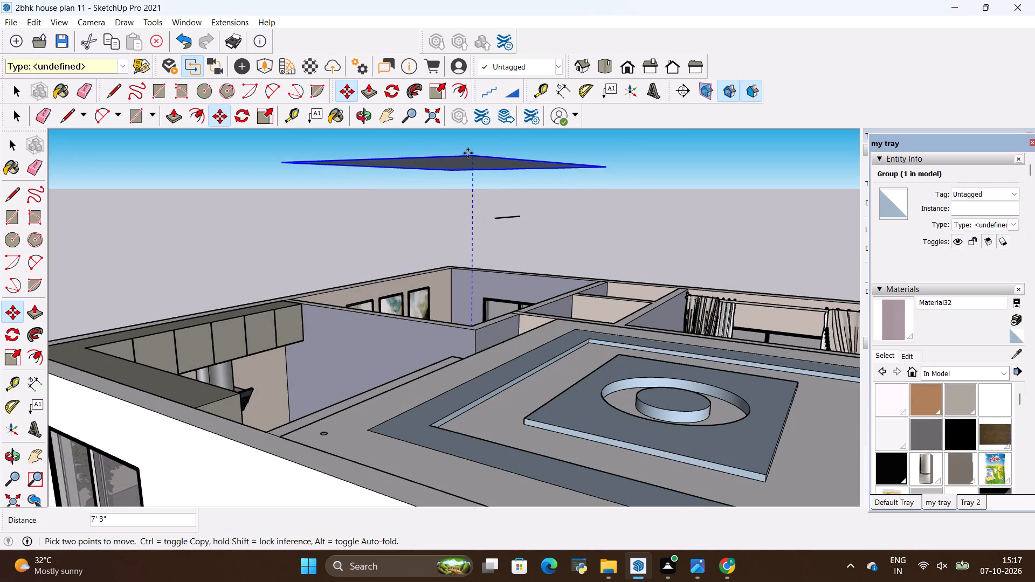
left_click(468, 152)
middle_click_drag(467, 154, 466, 233, "shift")
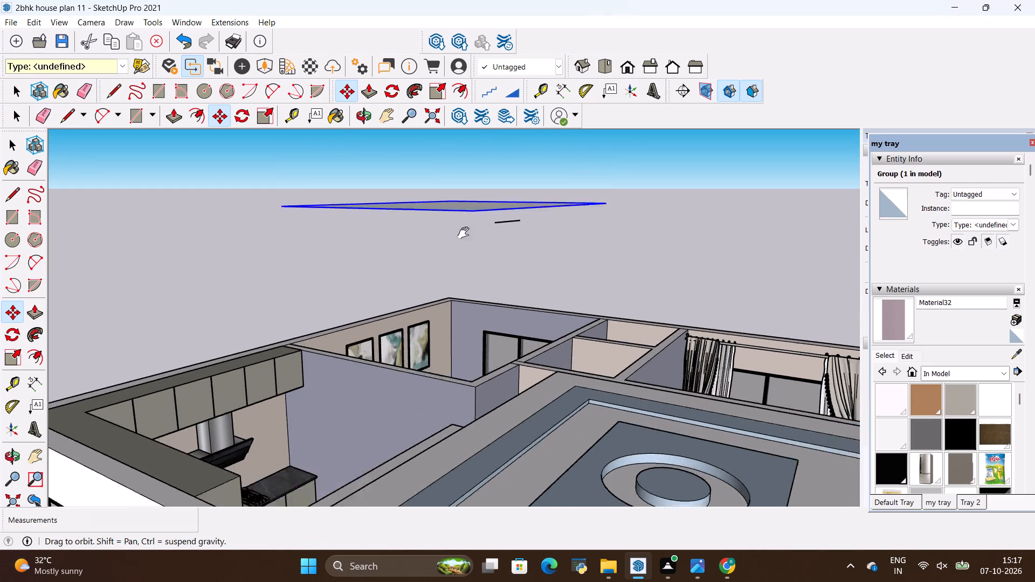
Move the bedroom ceiling group about 6' 11" further straight up above the bedroom and deselect it.
middle_click_drag(466, 233, 449, 350, "shift")
left_click(454, 363)
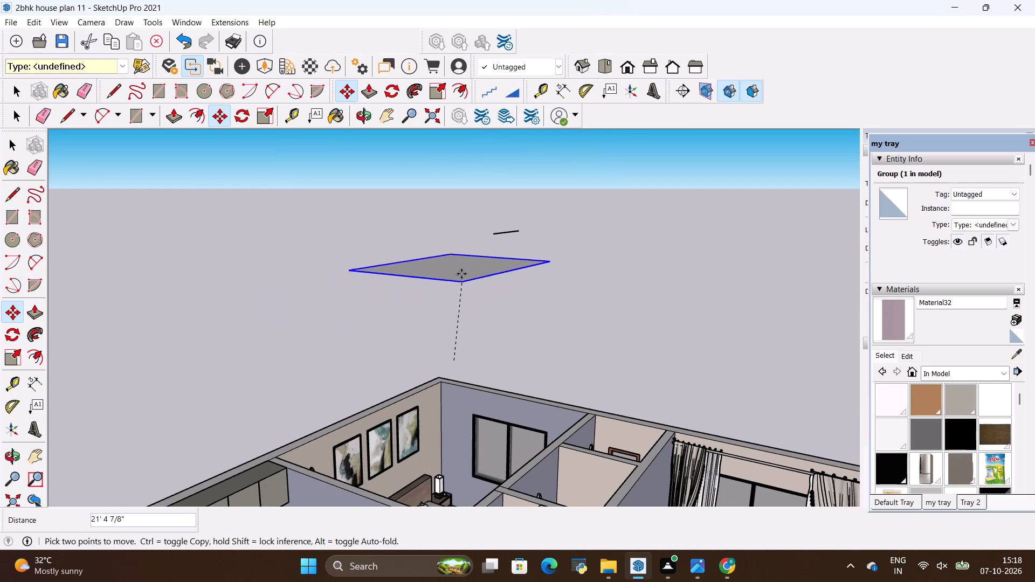
left_click(448, 189)
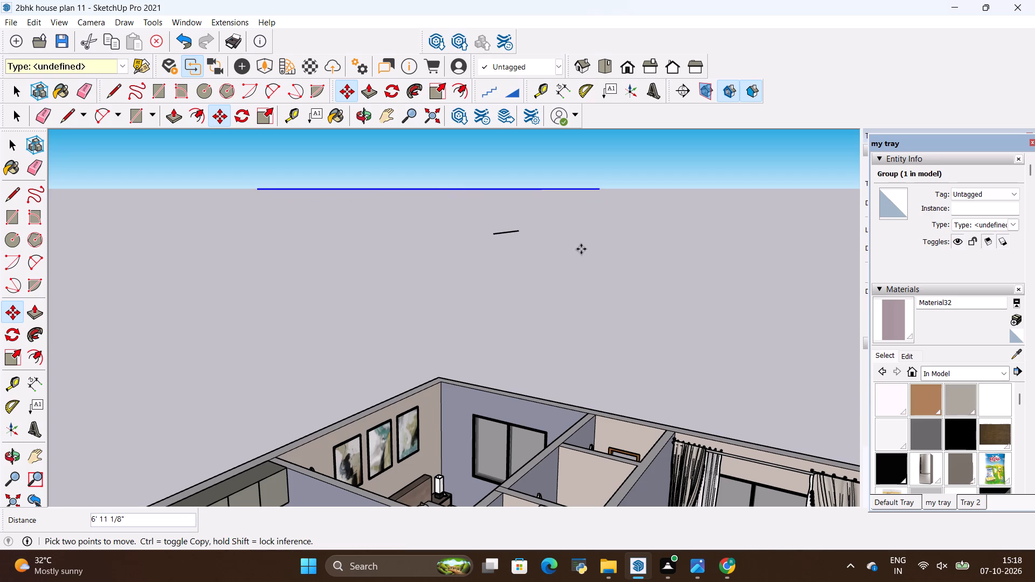
key("space")
left_click(624, 249)
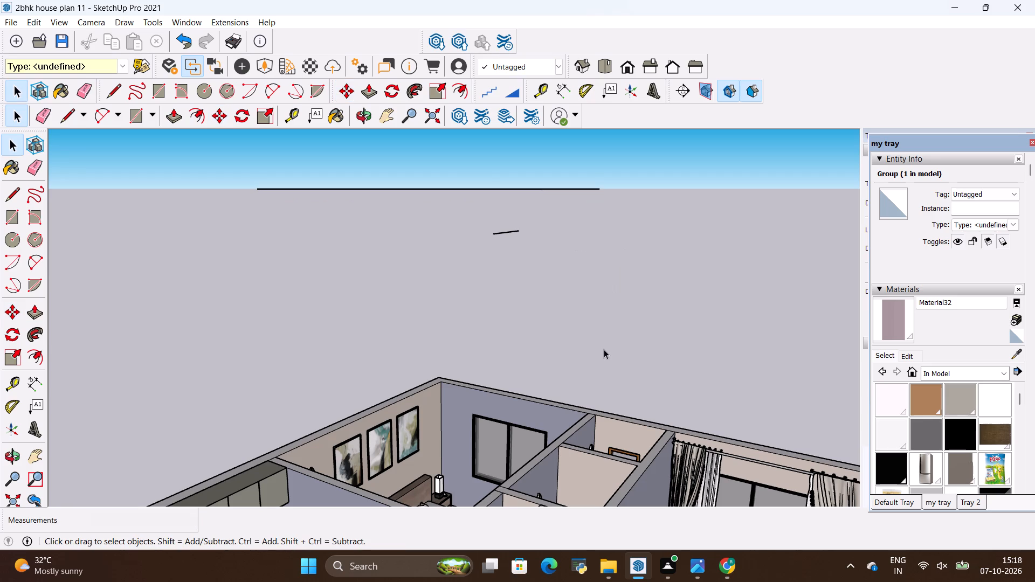
key("space")
left_click(604, 348)
Open the raised bedroom ceiling group for editing and reverse its underside face.
middle_click_drag(482, 399, 885, 235)
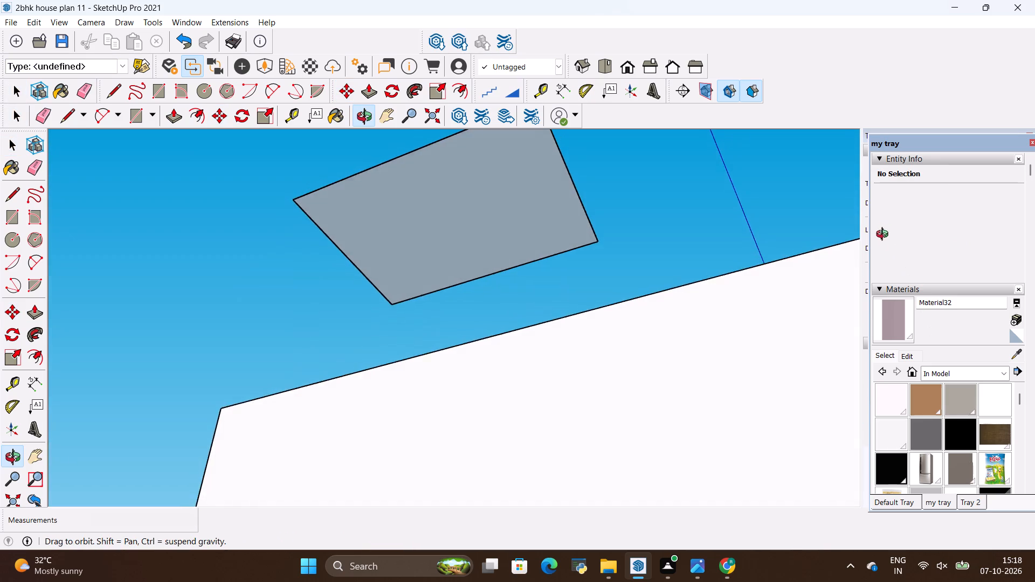
middle_click_drag(885, 235, 858, 282)
scroll(646, 345, "down", 5)
scroll(594, 210, "up", 3)
scroll(551, 191, "up", 6)
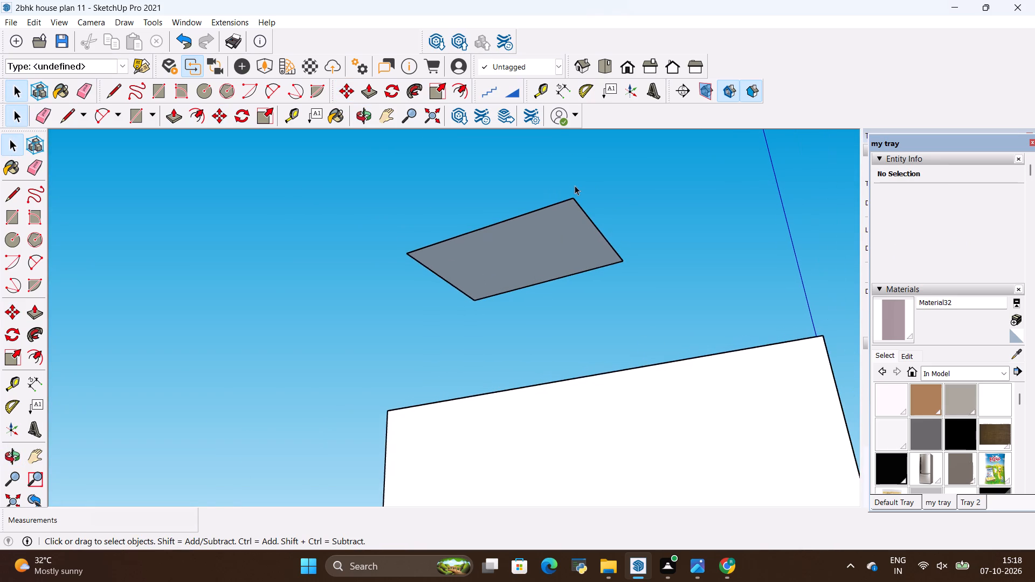
scroll(575, 185, "up", 12)
middle_click_drag(595, 250, 625, 180)
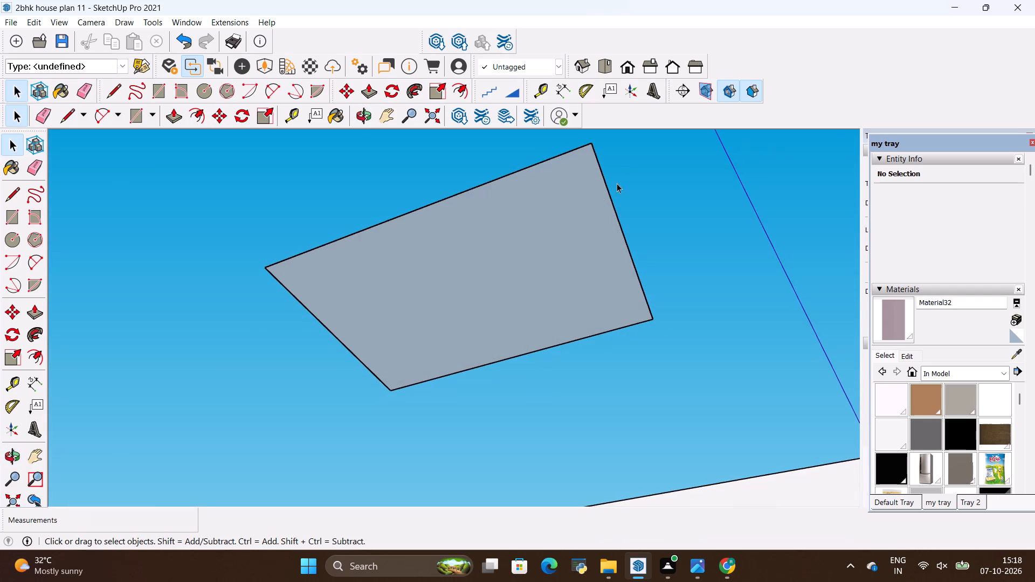
right_click(547, 220)
double_click(522, 299, "alt")
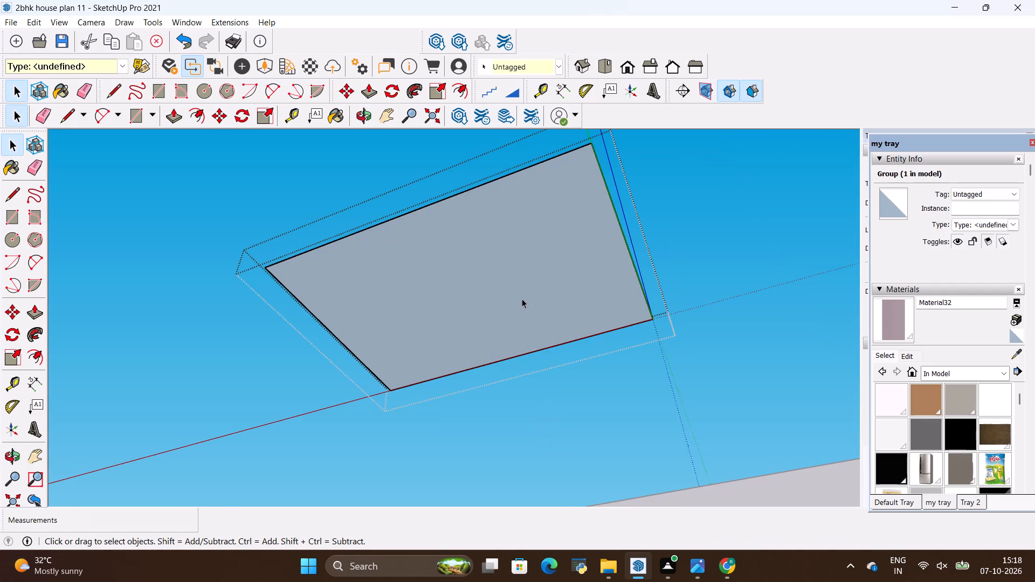
right_click(520, 300)
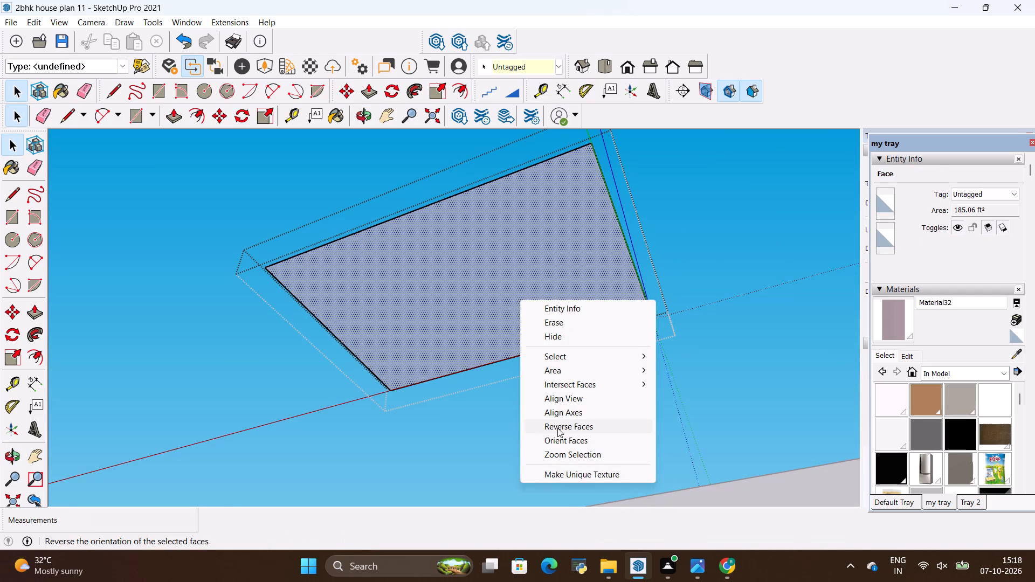
left_click(557, 428)
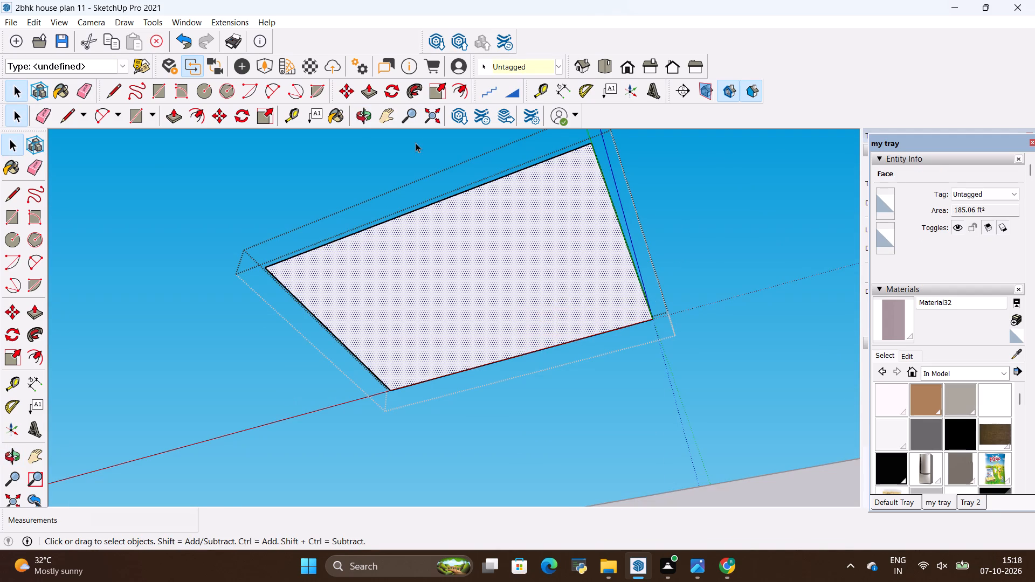
Offset the outline of the bedroom ceiling's underside 1' inward.
left_click(463, 84)
left_click(508, 192)
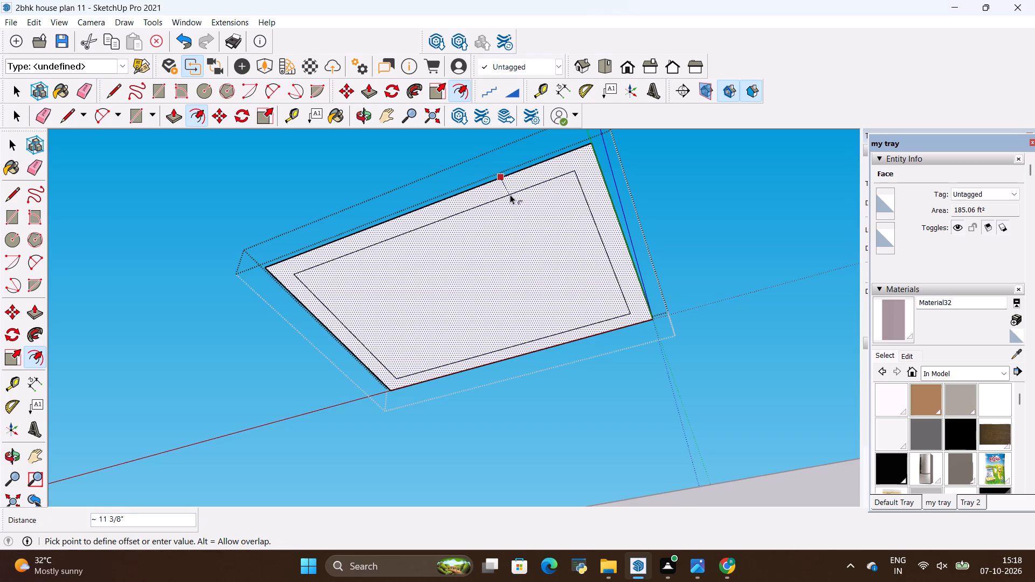
key("BackSpace")
type("1'")
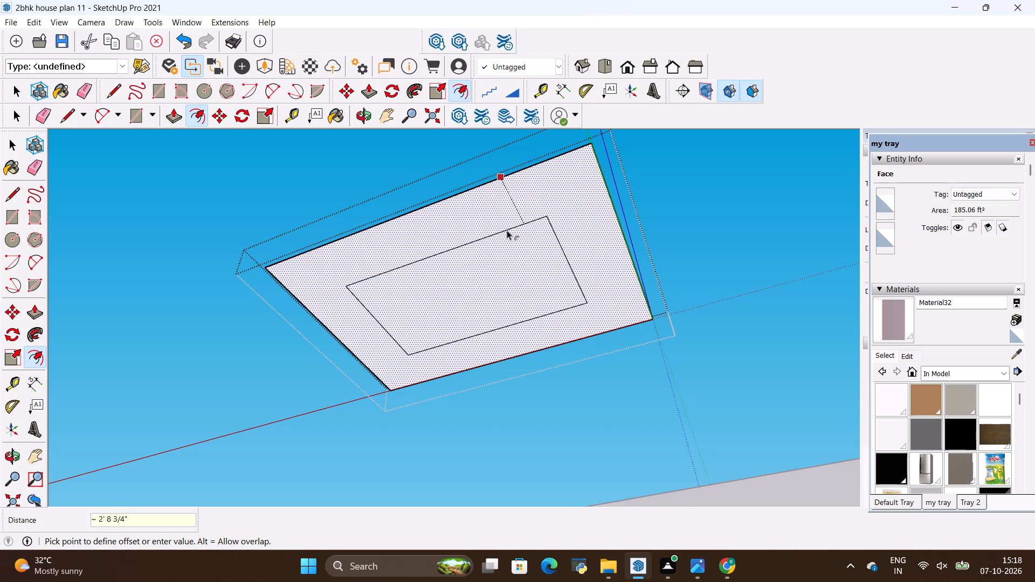
key("BackSpace")
type("1'")
key("Return")
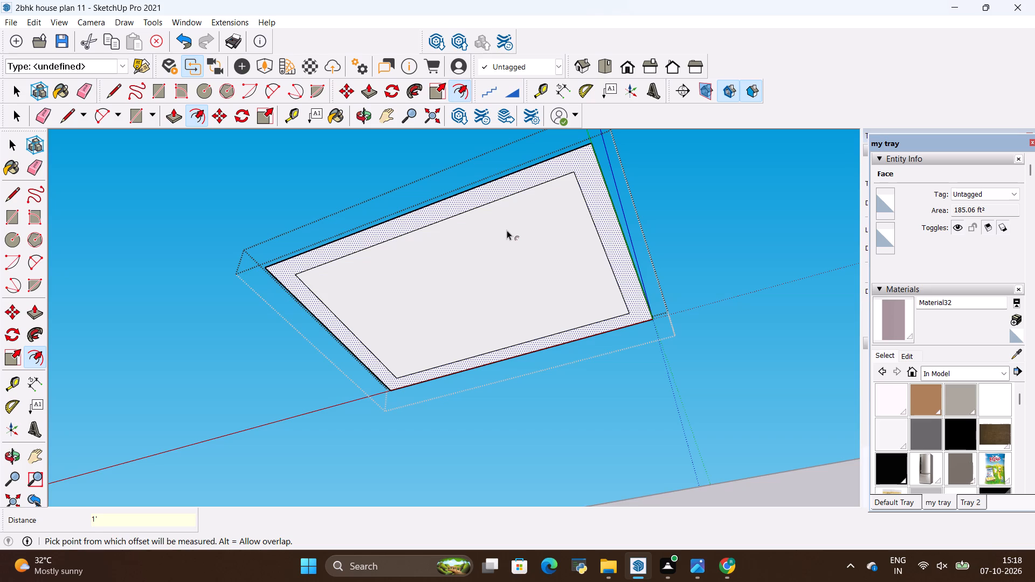
key("Escape")
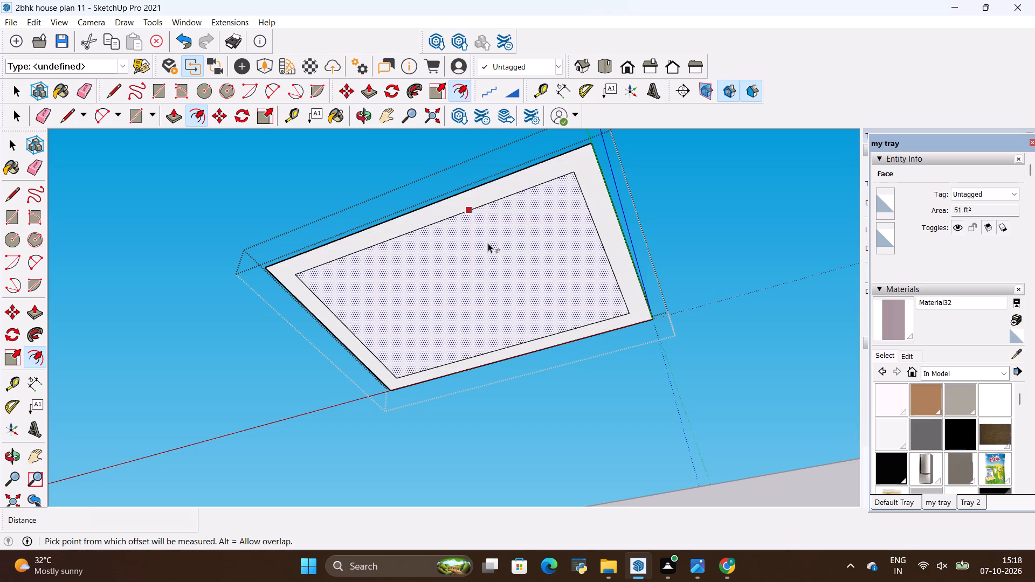
Offset the inner rectangle inward twice, forming a narrow band and a wide band of about 1'.
left_click(488, 243)
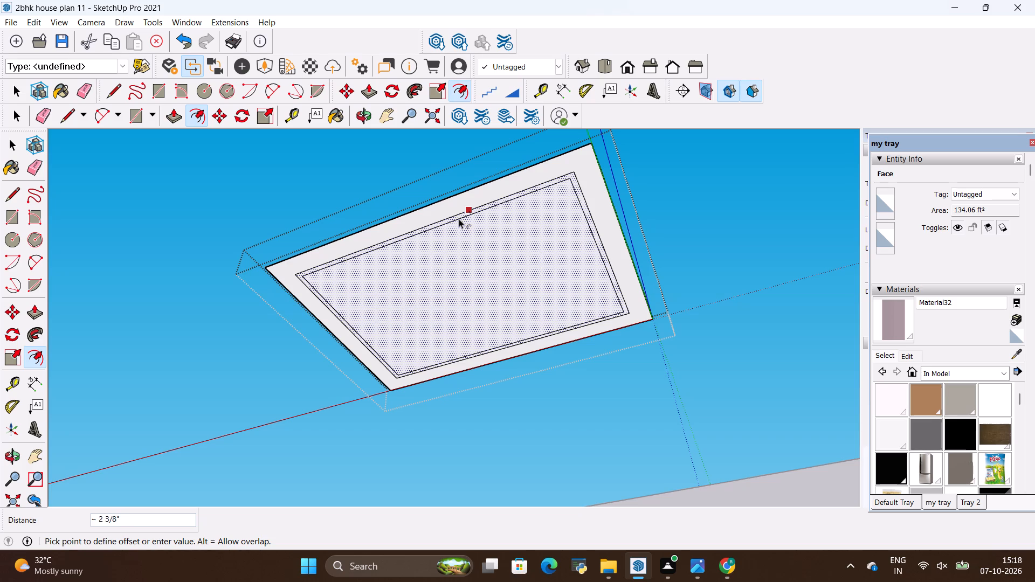
left_click(459, 223)
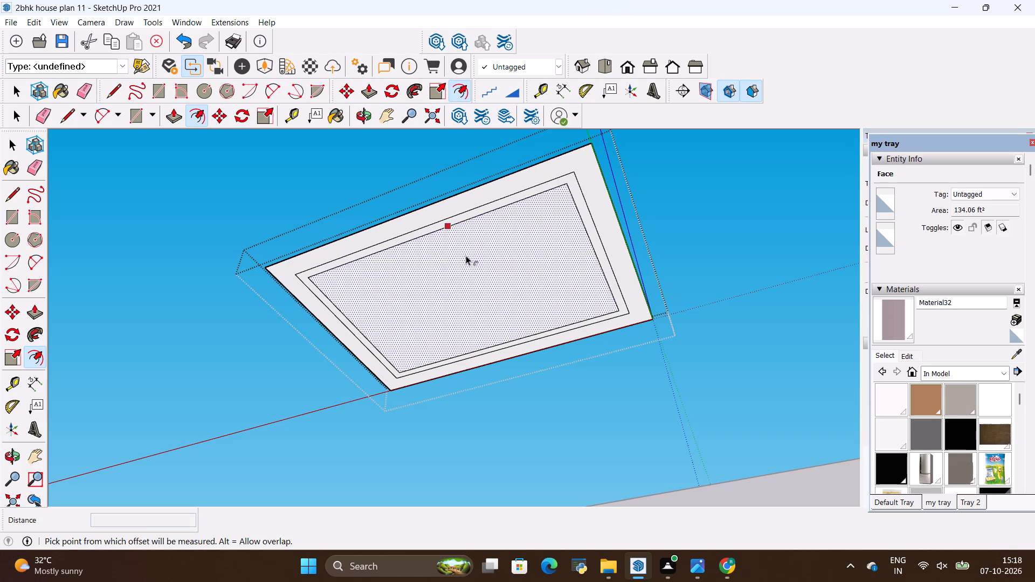
left_click(466, 255)
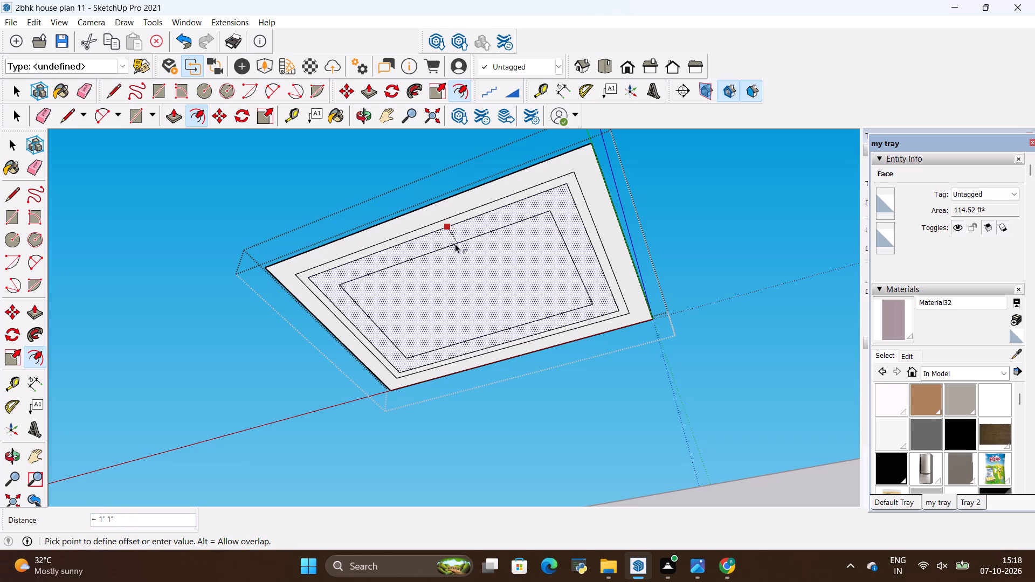
left_click(455, 244)
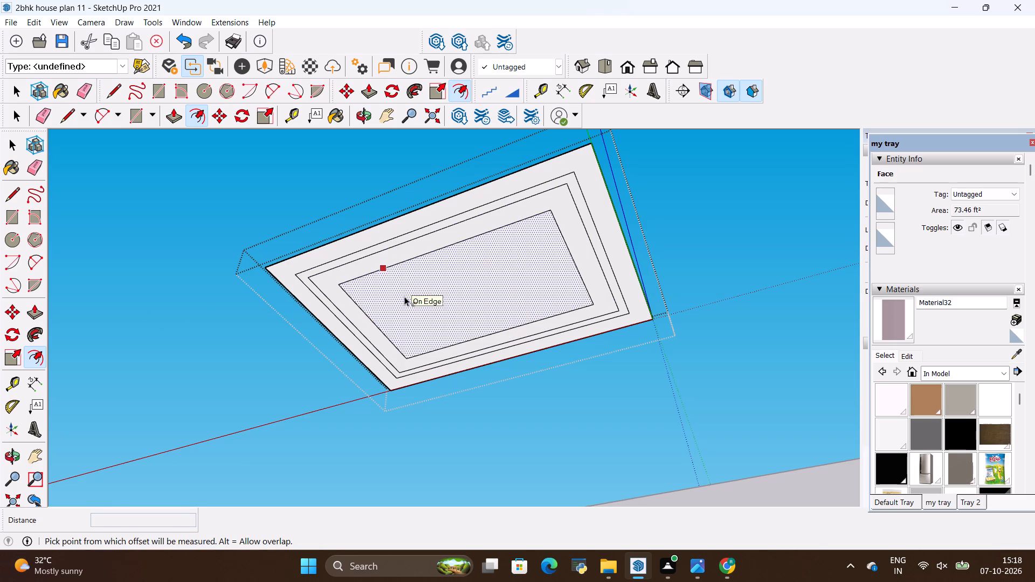
Draw two diagonal guide lines through opposite corners of the innermost rectangle.
key("t")
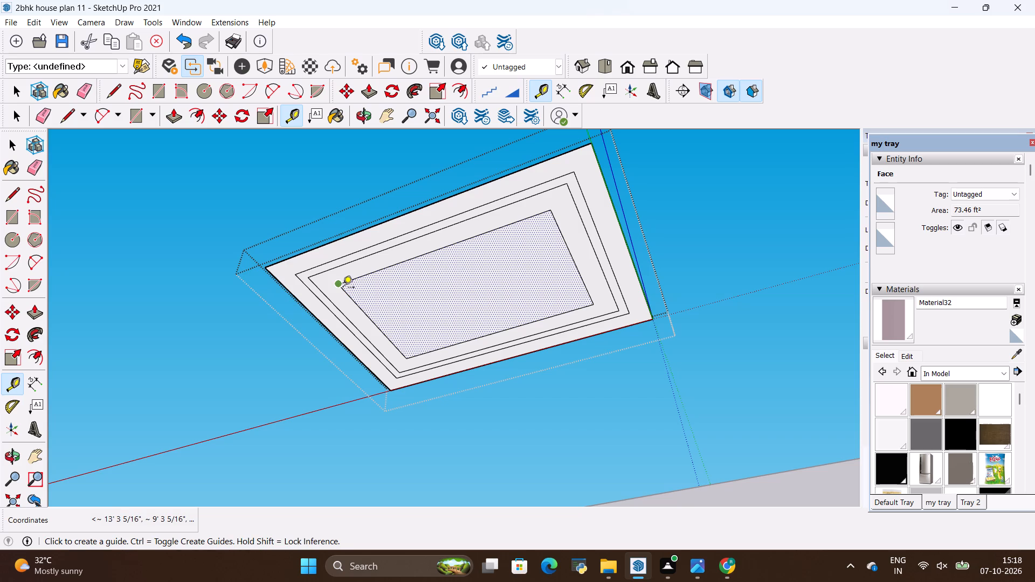
left_click(343, 288)
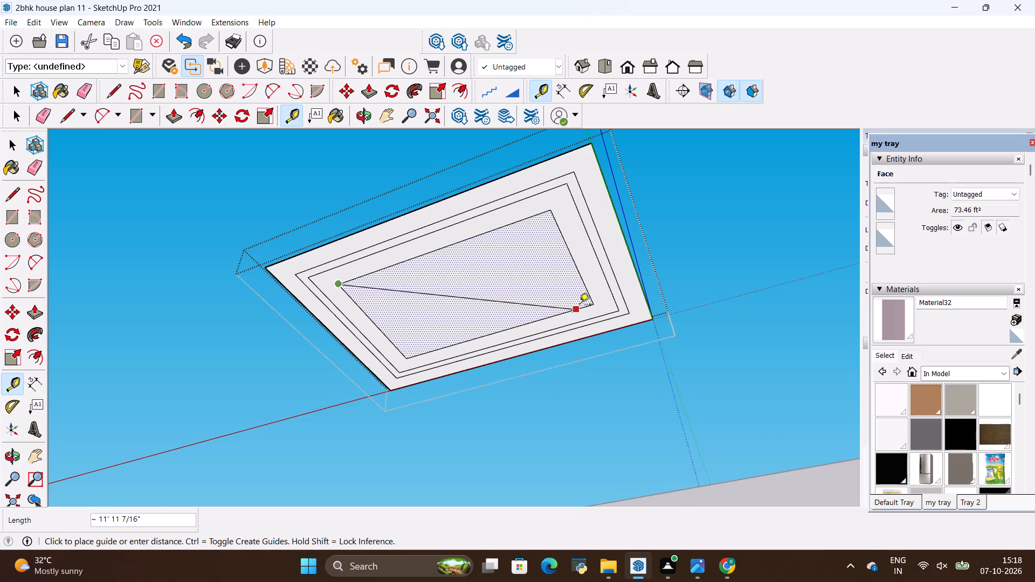
left_click(594, 302)
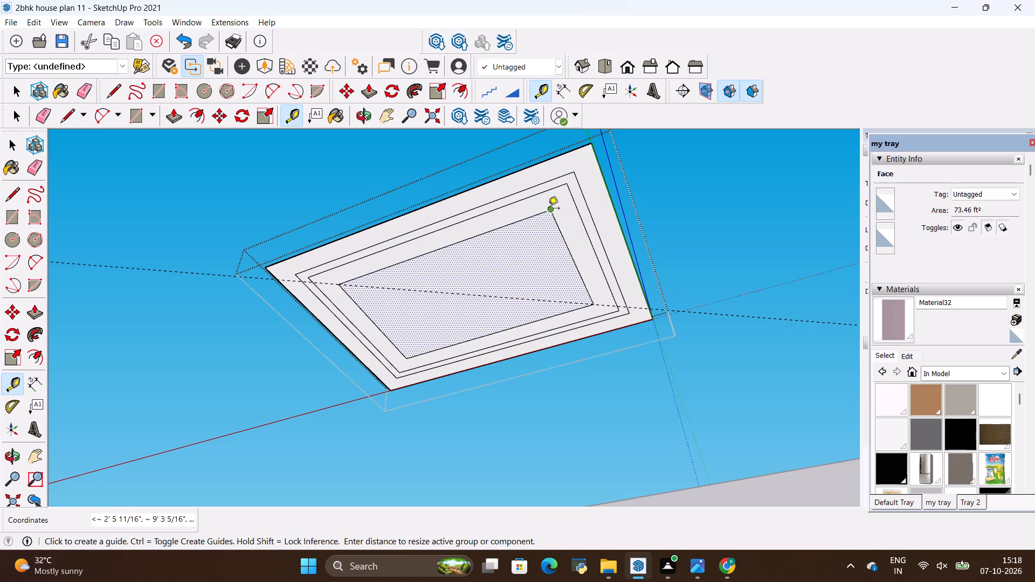
left_click(548, 209)
left_click(412, 354)
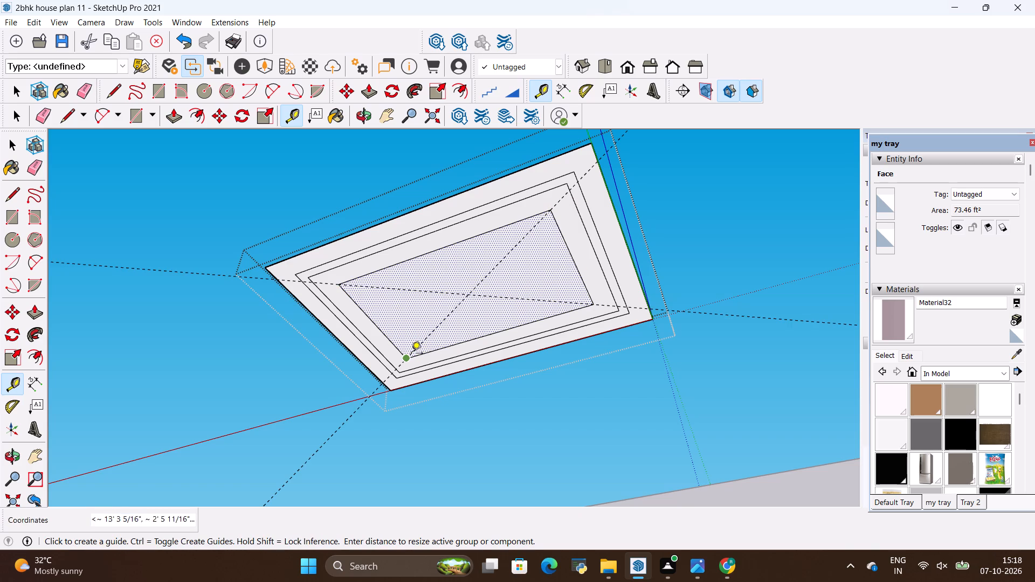
Draw two concentric circles of 1' and 2' radius centred where the diagonal guides cross.
key("c")
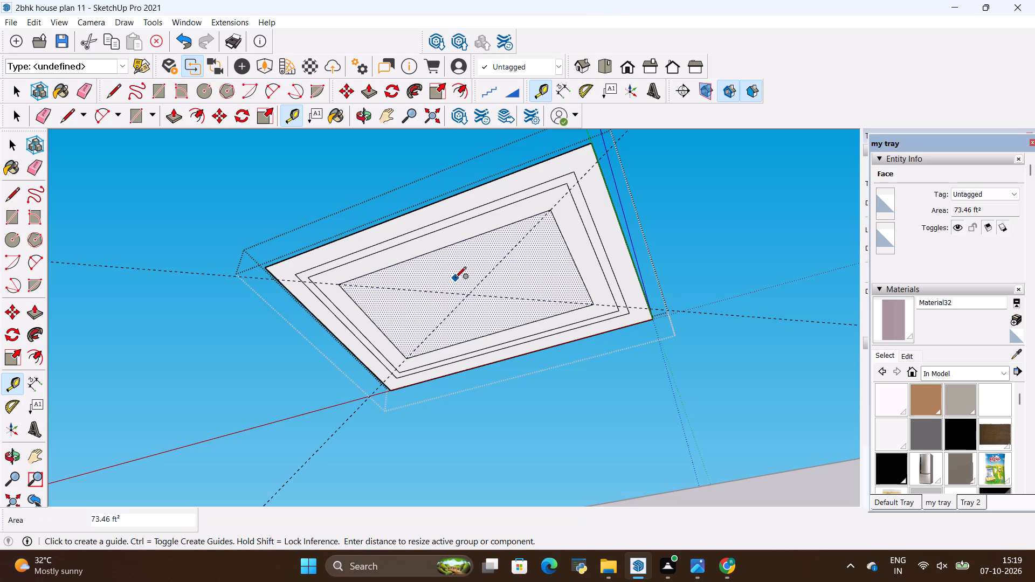
scroll(455, 279, "up", 4)
left_click(473, 300)
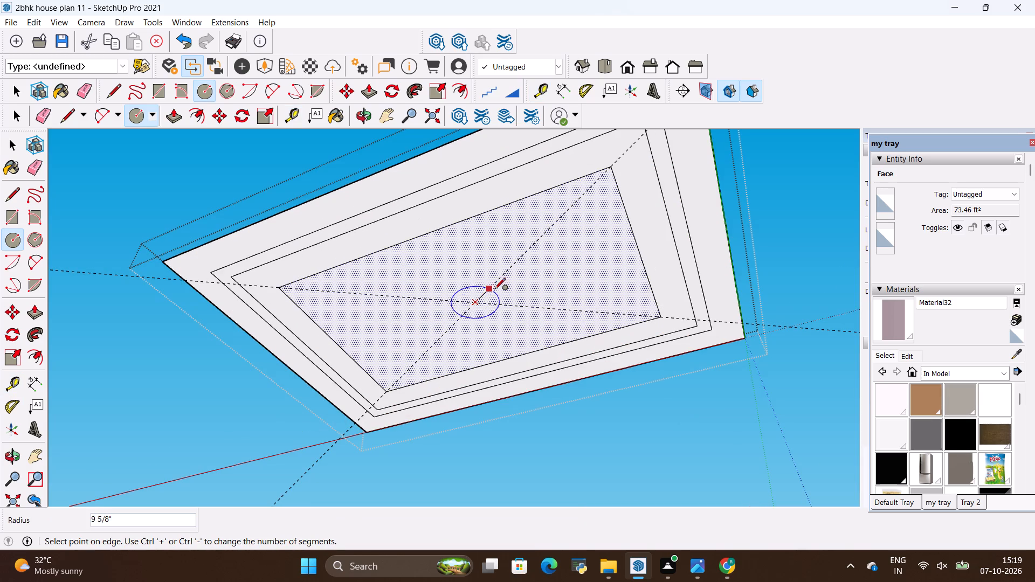
key("BackSpace")
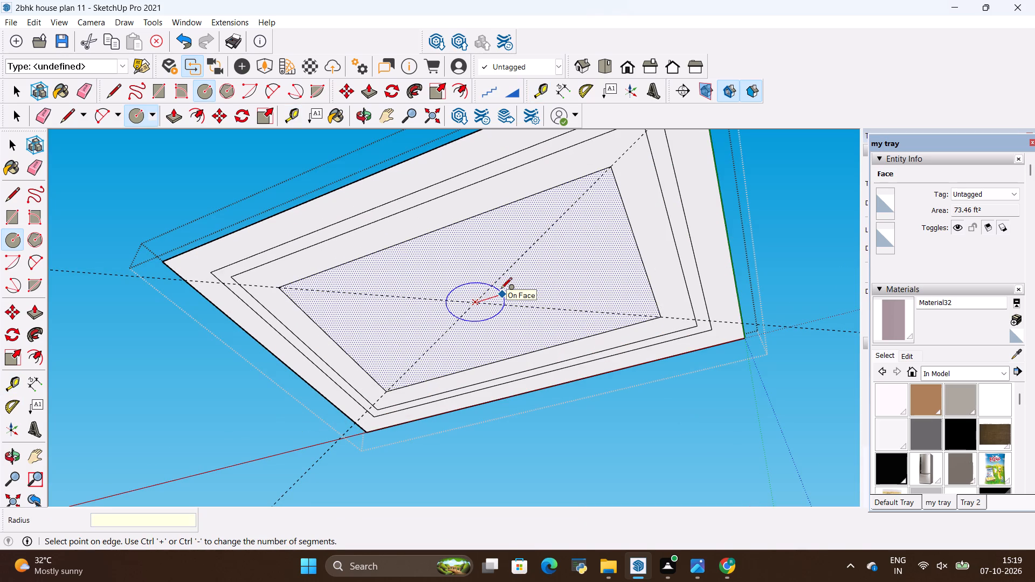
type("1'")
key("Return")
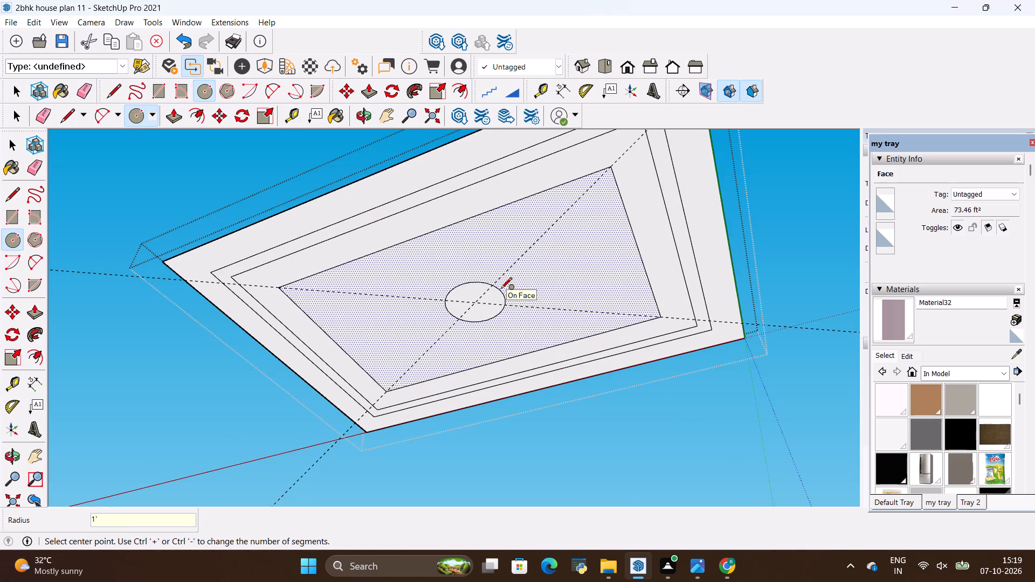
left_click(475, 301)
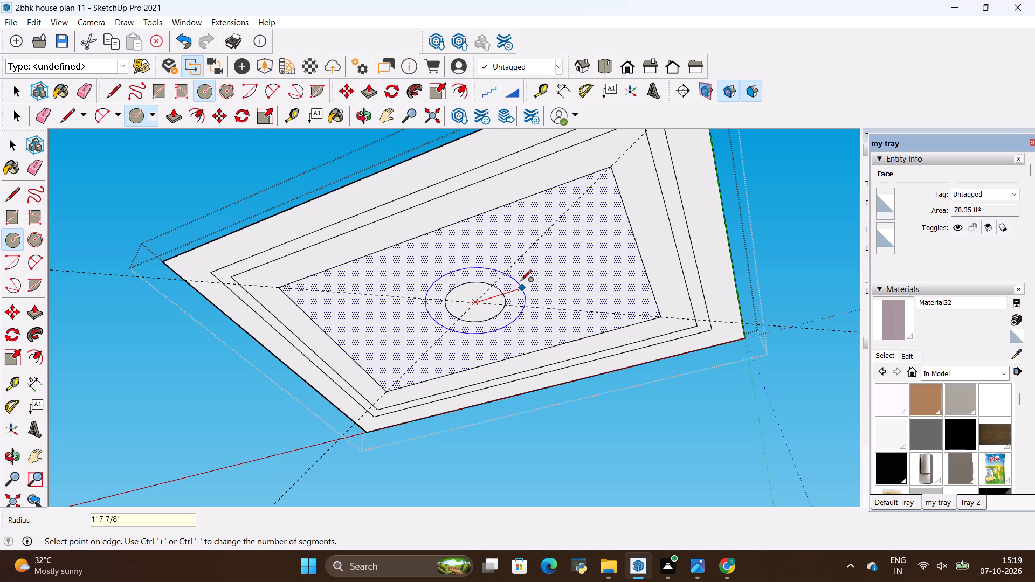
key("BackSpace")
type("2'")
key("Return")
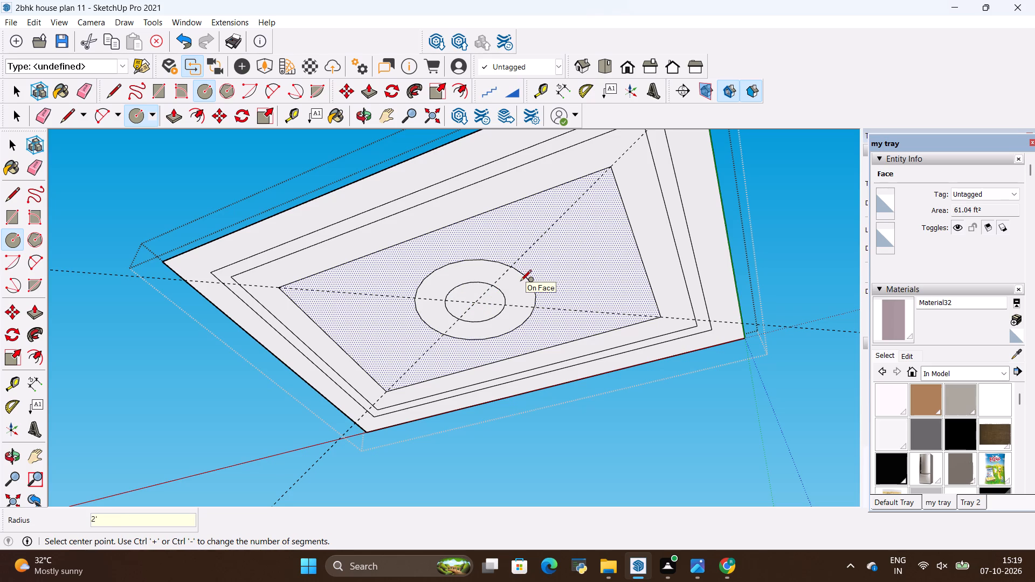
scroll(502, 301, "down", 6)
scroll(430, 266, "up", 3)
key("space")
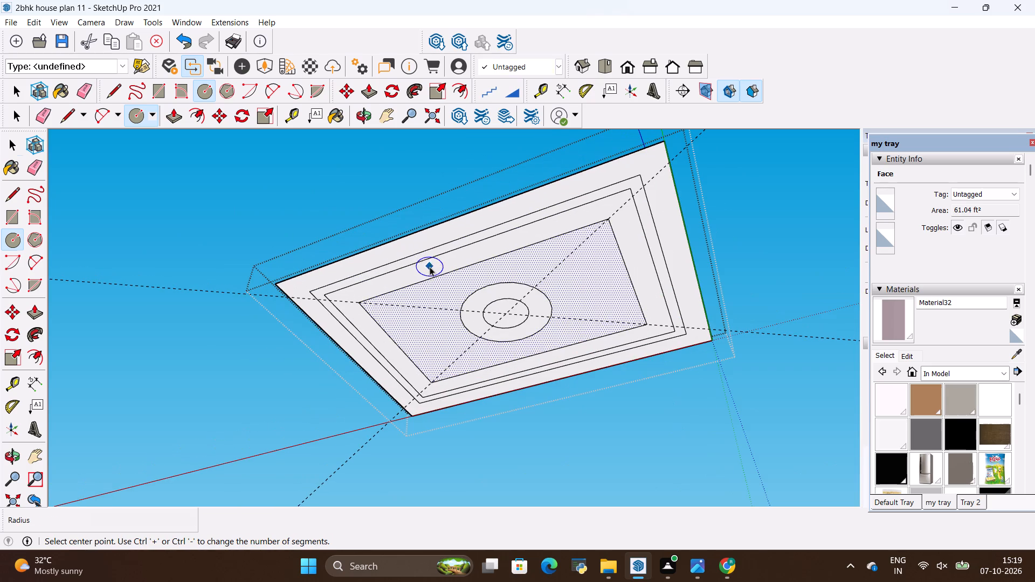
left_click(337, 207)
double_click(487, 230)
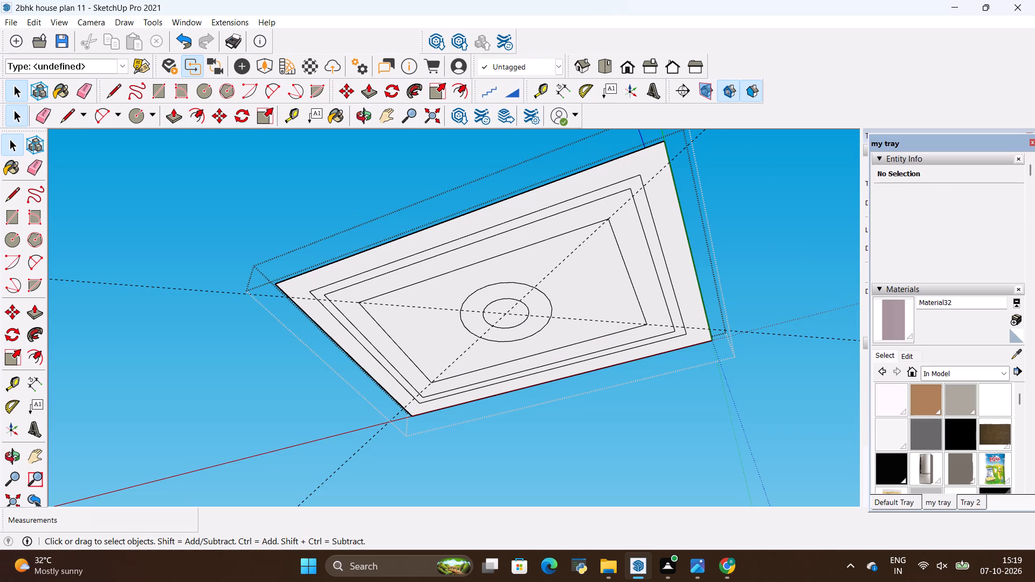
Pull the outer border of the bedroom ceiling's underside down 6".
scroll(857, 366, "down", 2)
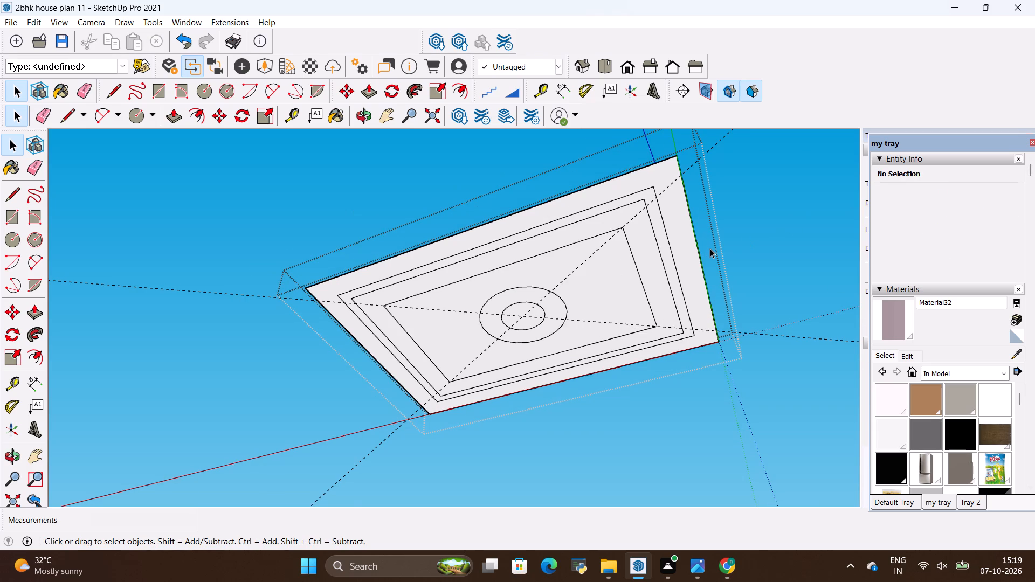
key("p")
scroll(709, 255, "up", 2)
left_click(693, 263)
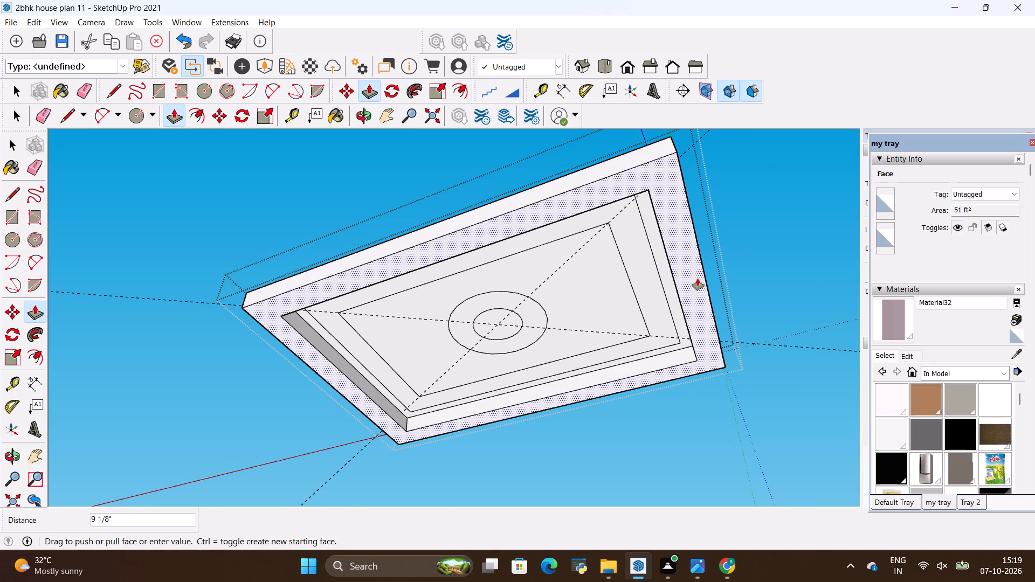
key("BackSpace")
key("6")
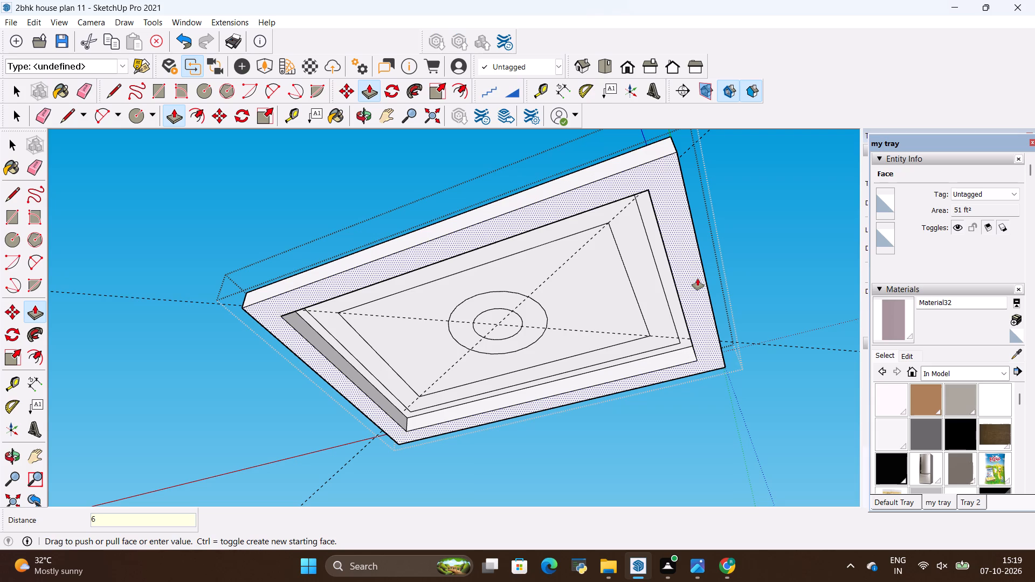
key("shift+quotedbl")
key("Return")
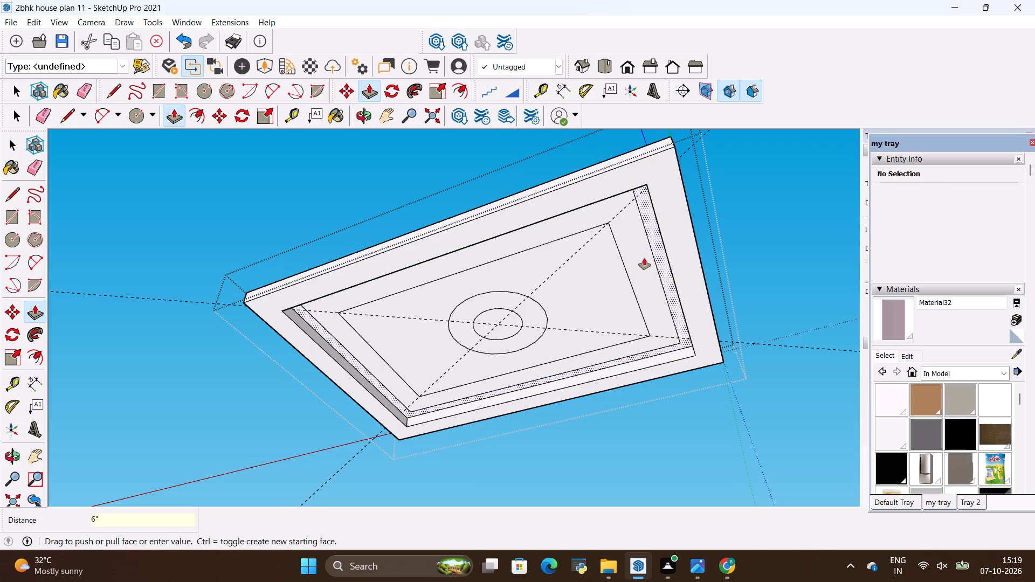
Pull the wide band around the innermost rectangle down by the same 6".
double_click(644, 258)
Push the wide band around the innermost rectangle back up by 4".
scroll(526, 308, "up", 2)
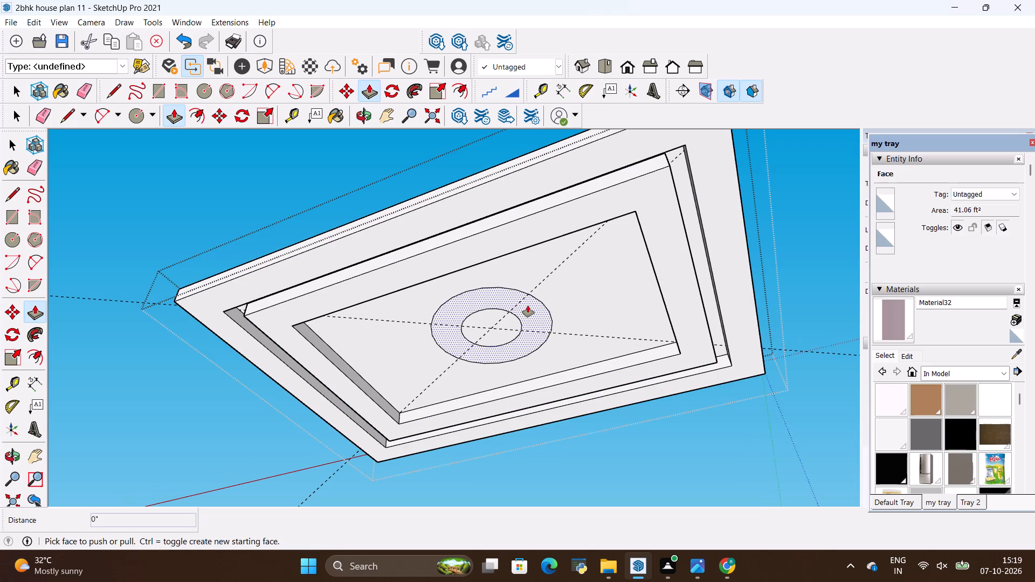
left_click(671, 202)
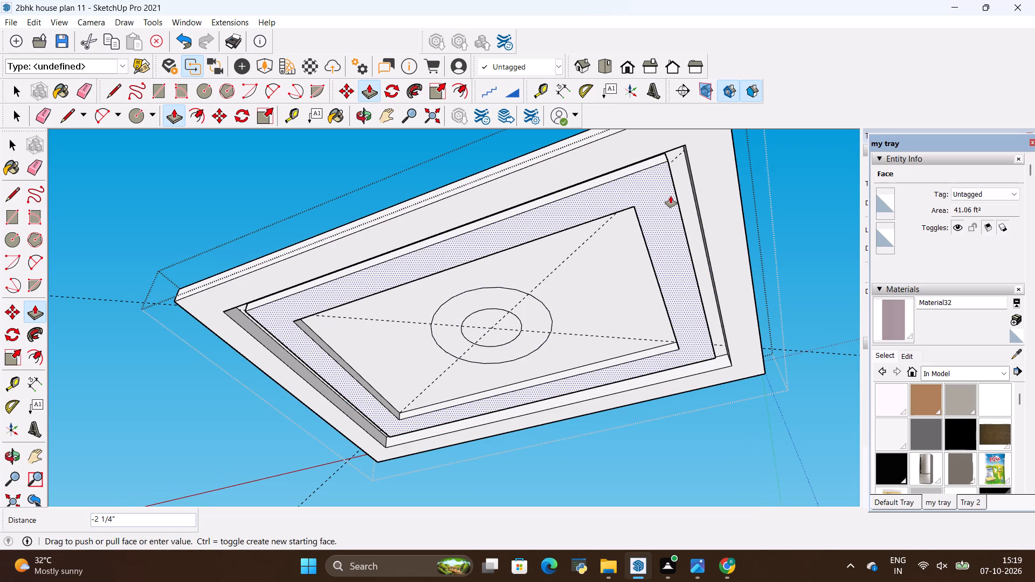
key("BackSpace")
type("4\"")
key("Return")
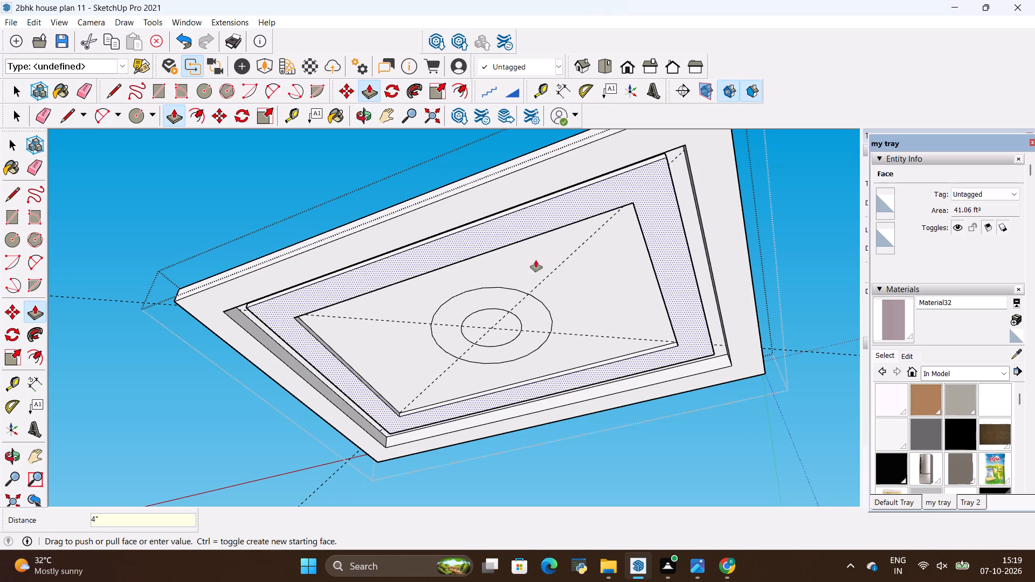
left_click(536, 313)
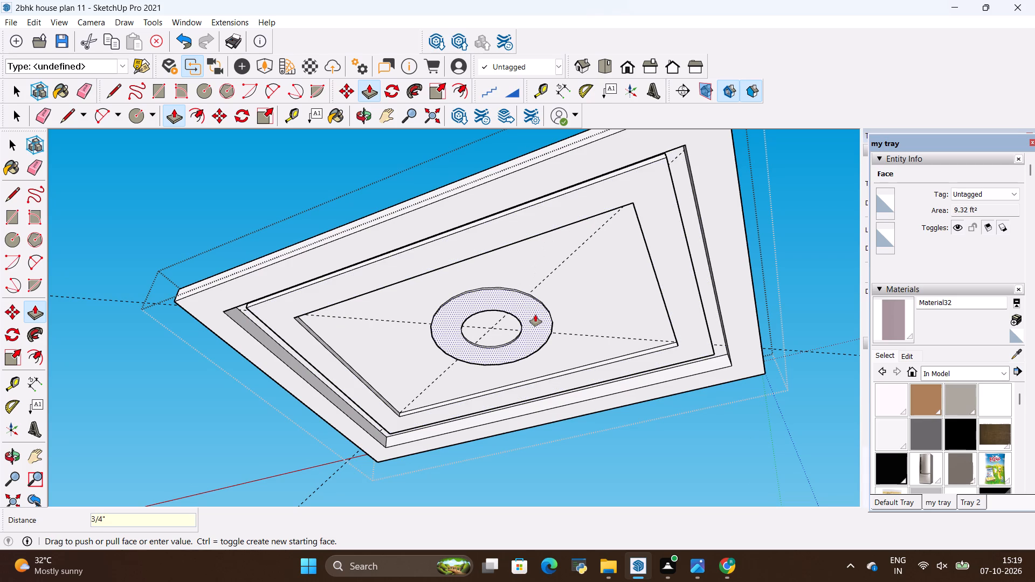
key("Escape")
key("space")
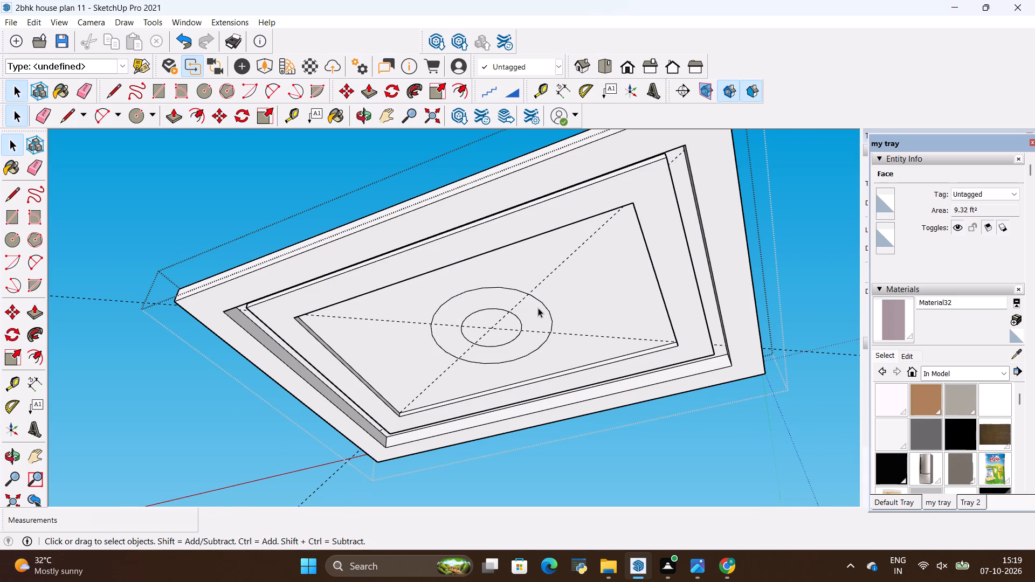
Set the outer 2' radius circle to 200 segments.
scroll(538, 308, "up", 2)
left_click(550, 307)
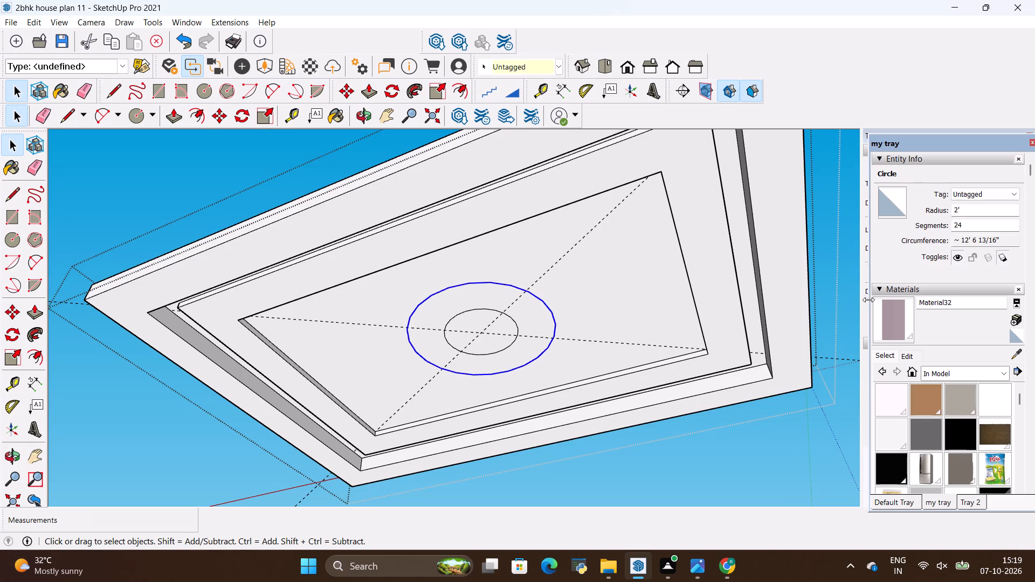
left_click(963, 225)
key("BackSpace")
type("00")
key("Return")
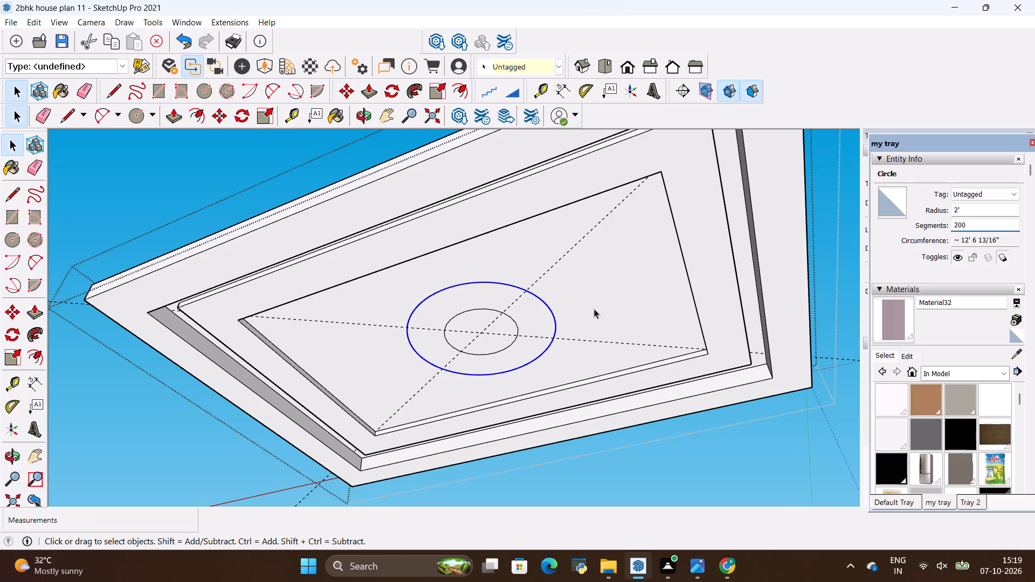
key("space")
key("space")
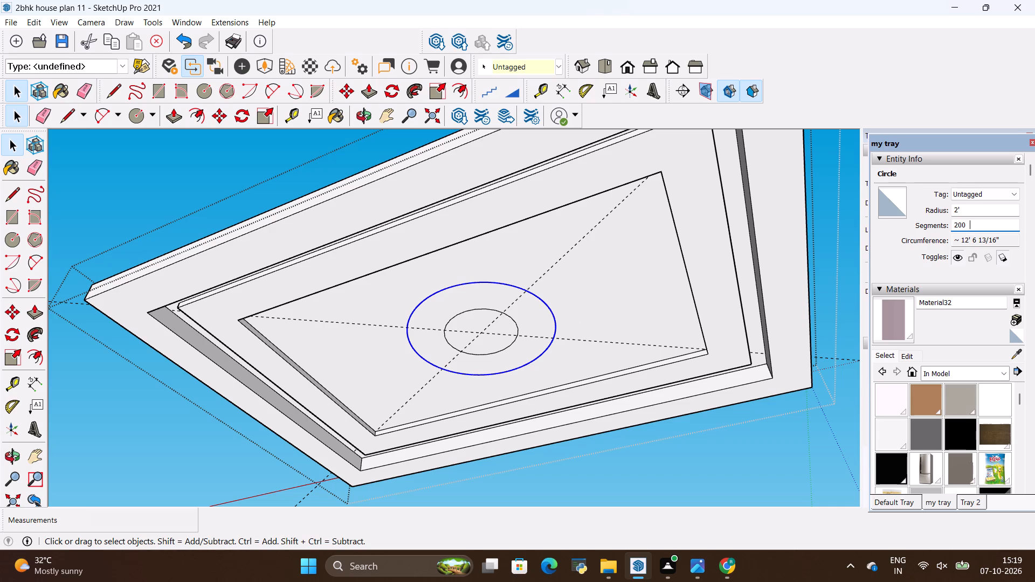
left_click(597, 313)
Set the inner 1' radius circle to 200 segments as well.
scroll(500, 323, "up", 1)
left_click(516, 322)
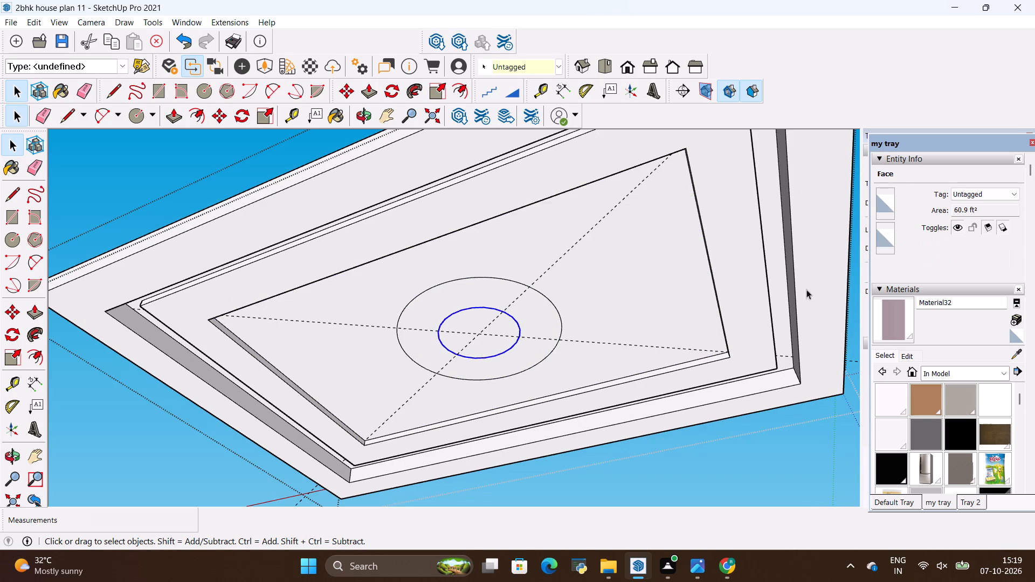
left_click(966, 227)
key("BackSpace")
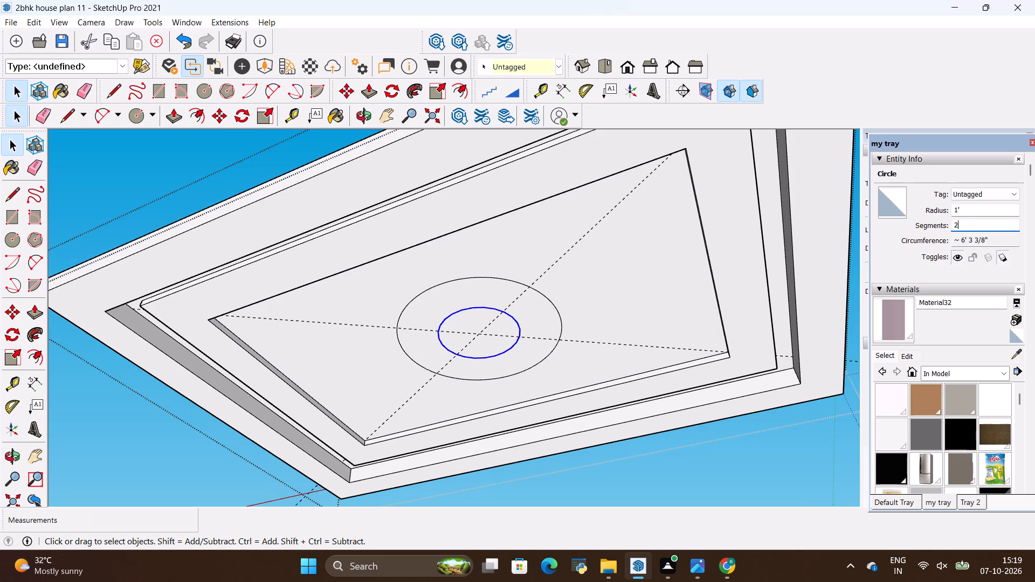
type("00")
key("Return")
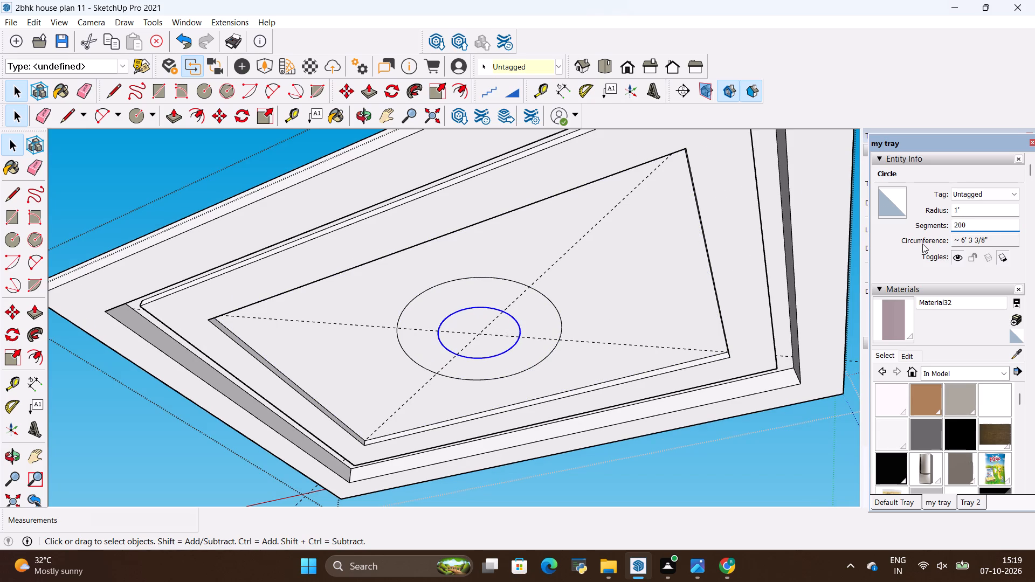
key("space")
left_click(650, 310)
Erase both diagonal guide lines crossing the innermost rectangle.
scroll(469, 332, "up", 3)
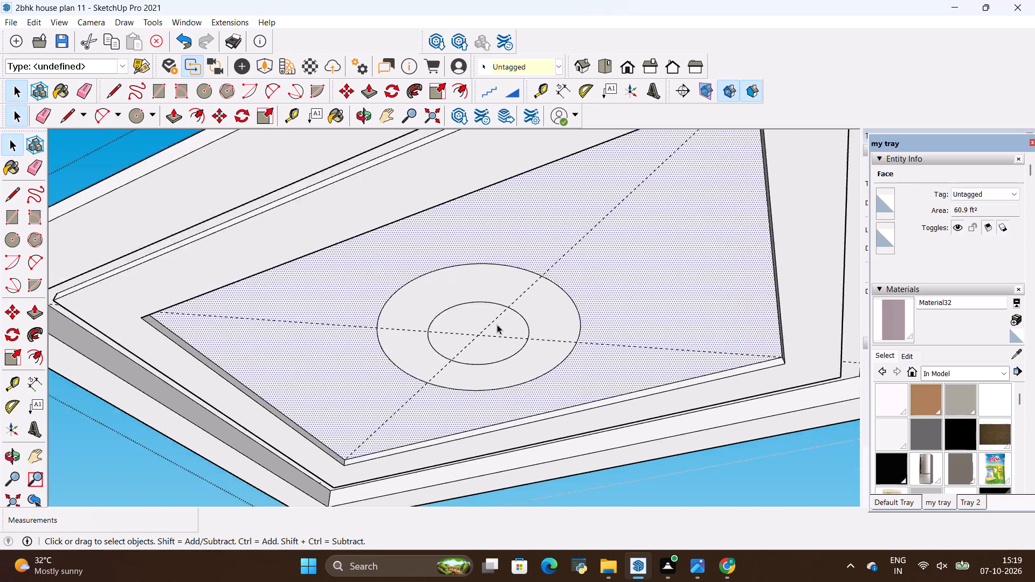
scroll(497, 324, "up", 2)
key("e")
left_click_drag(578, 220, 594, 227)
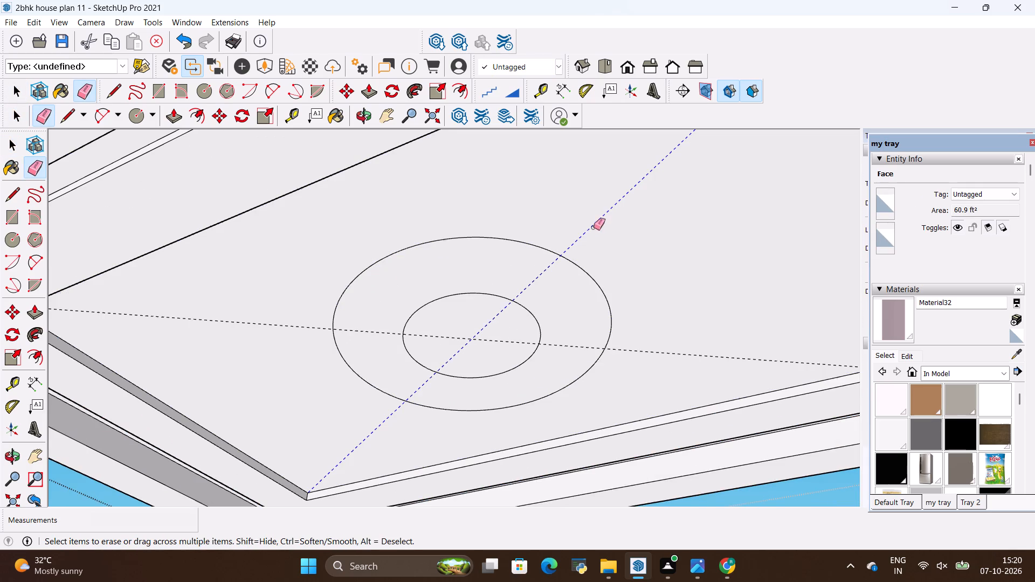
left_click_drag(594, 227, 636, 359)
scroll(499, 332, "down", 5)
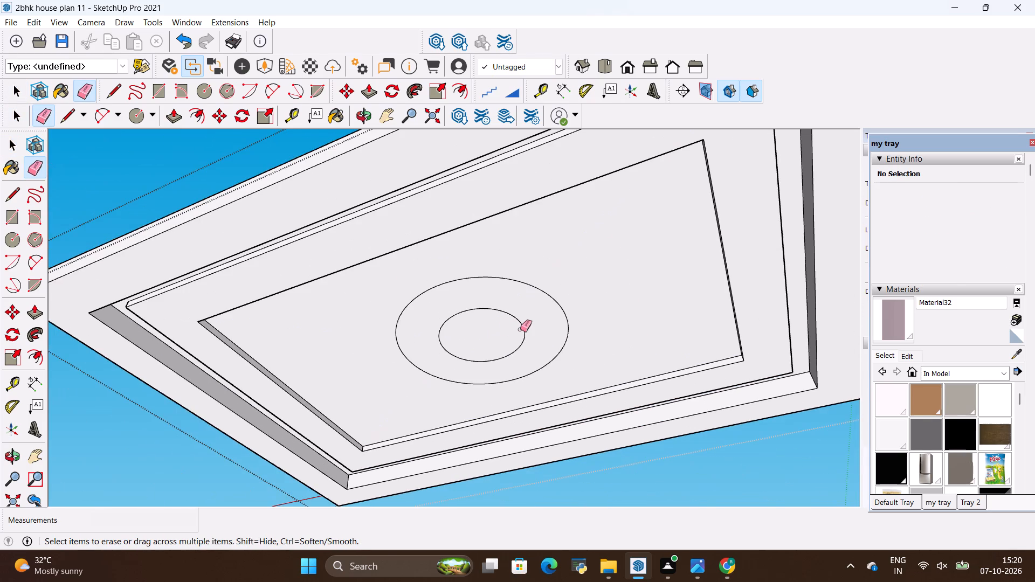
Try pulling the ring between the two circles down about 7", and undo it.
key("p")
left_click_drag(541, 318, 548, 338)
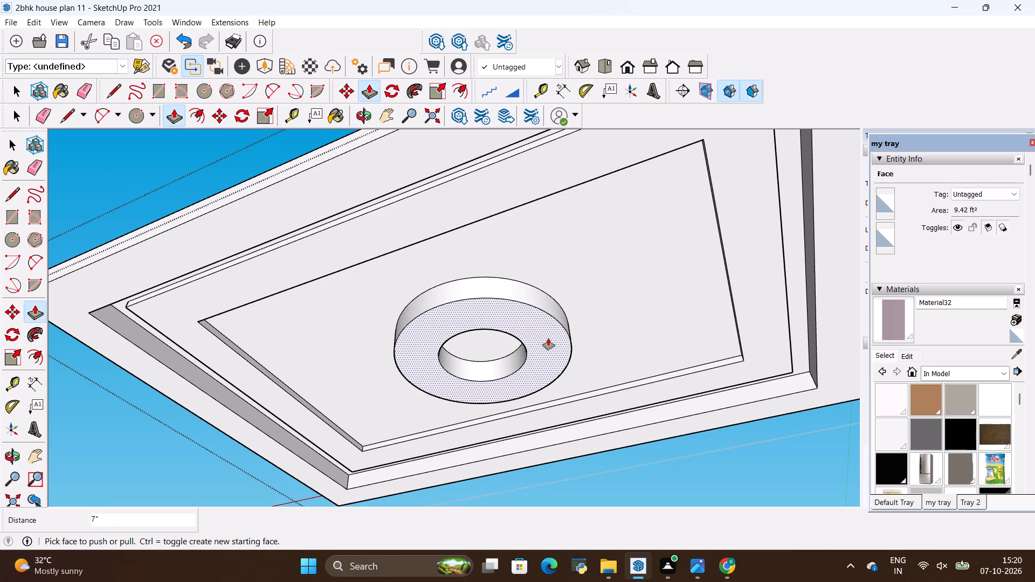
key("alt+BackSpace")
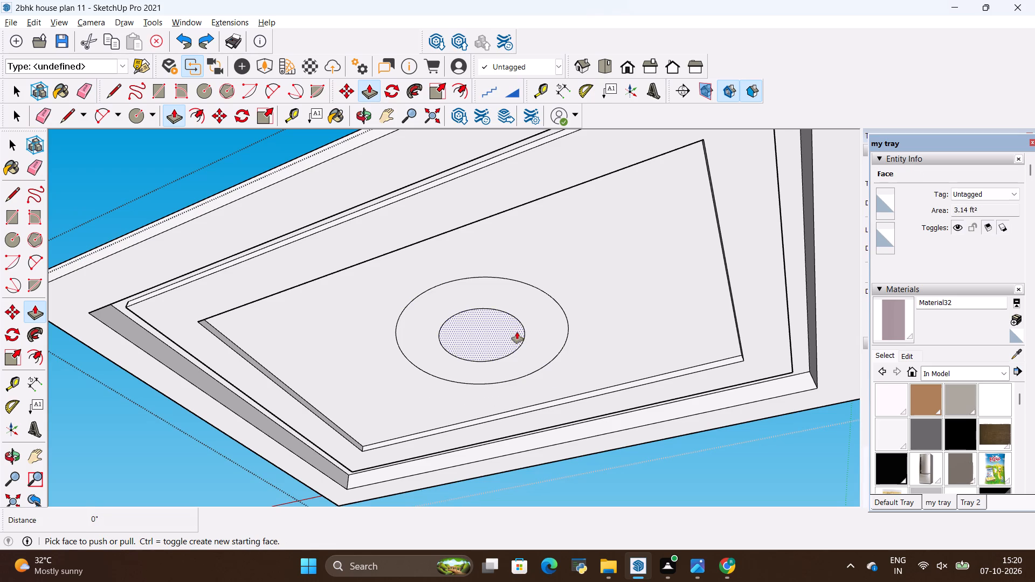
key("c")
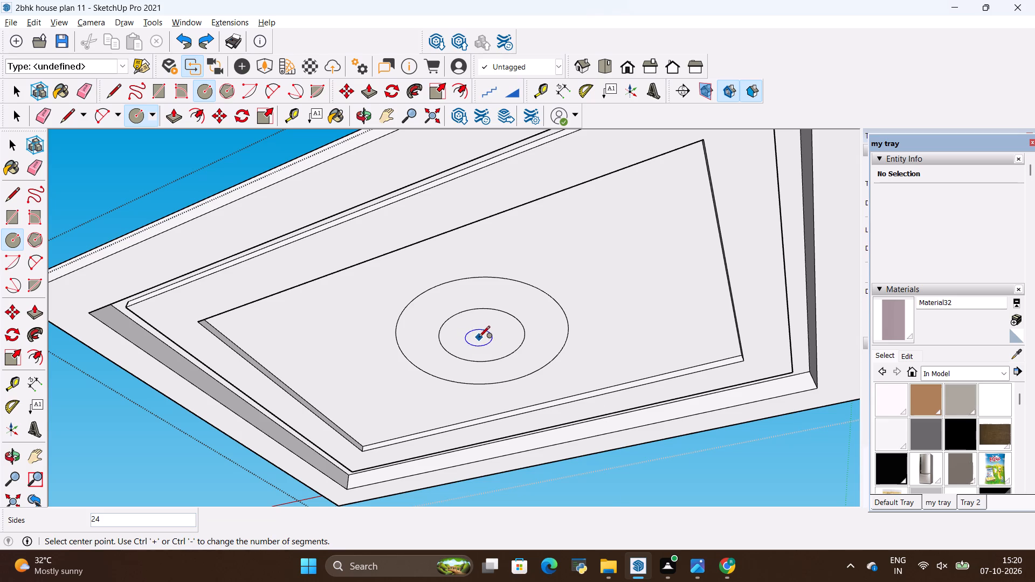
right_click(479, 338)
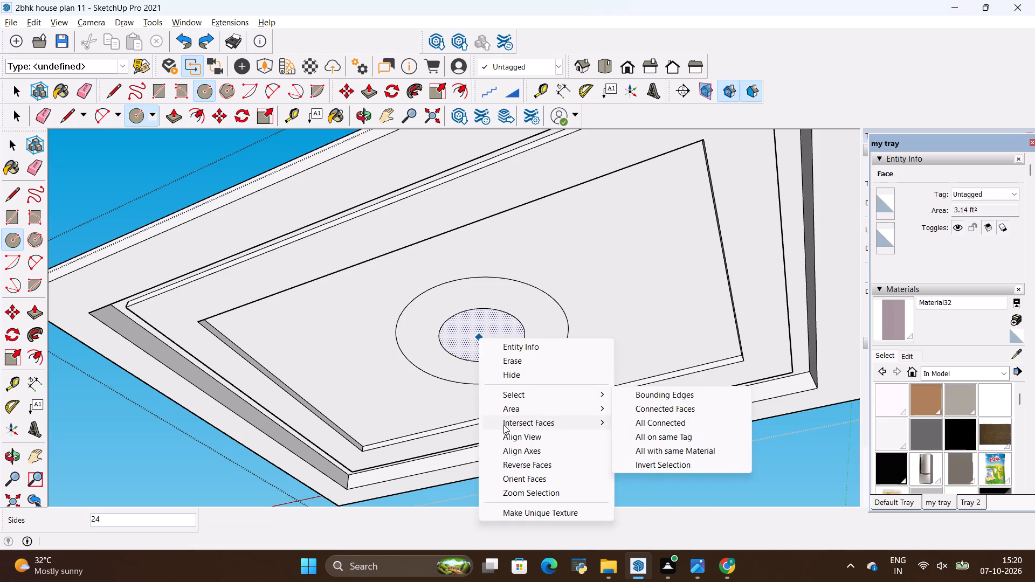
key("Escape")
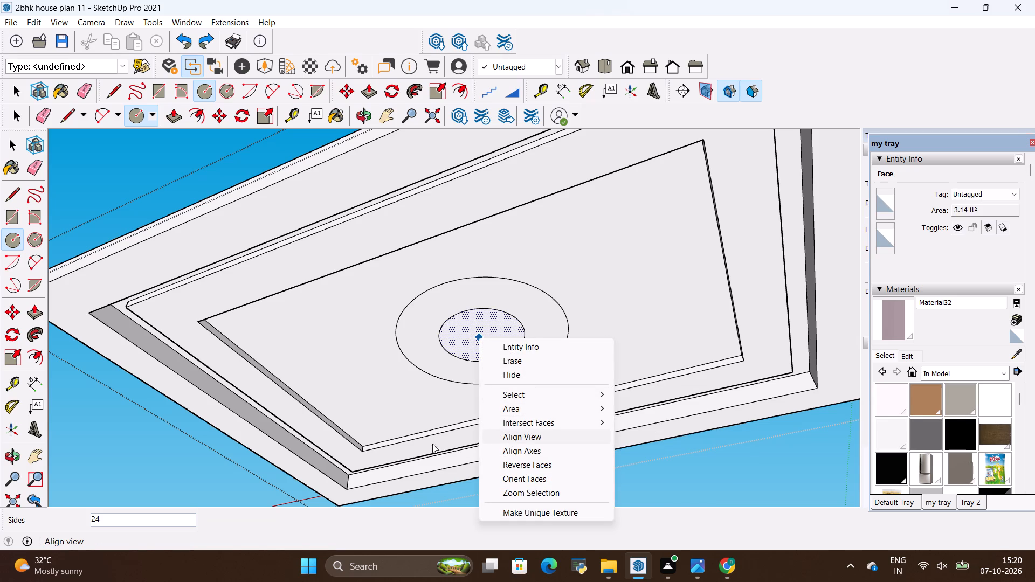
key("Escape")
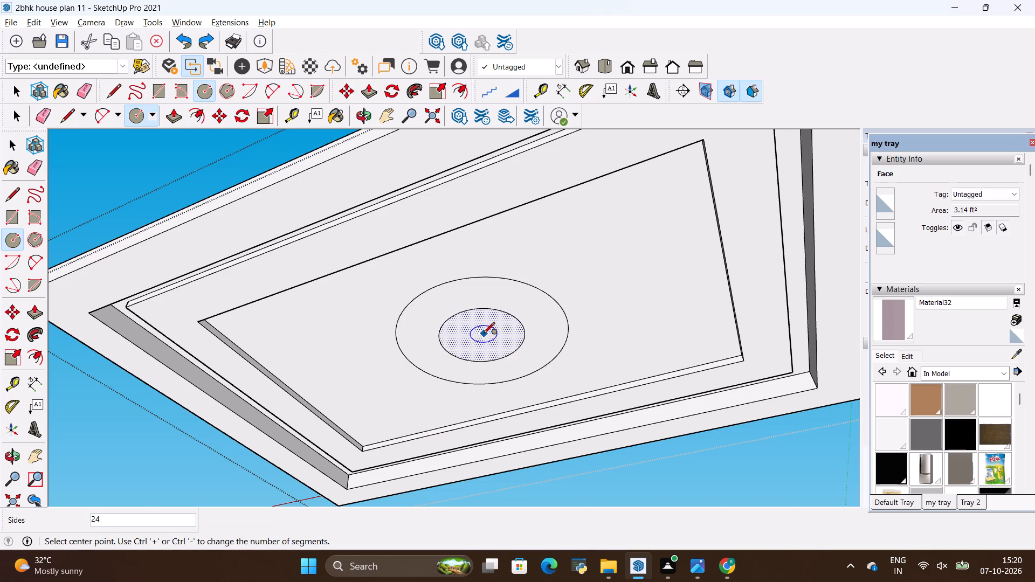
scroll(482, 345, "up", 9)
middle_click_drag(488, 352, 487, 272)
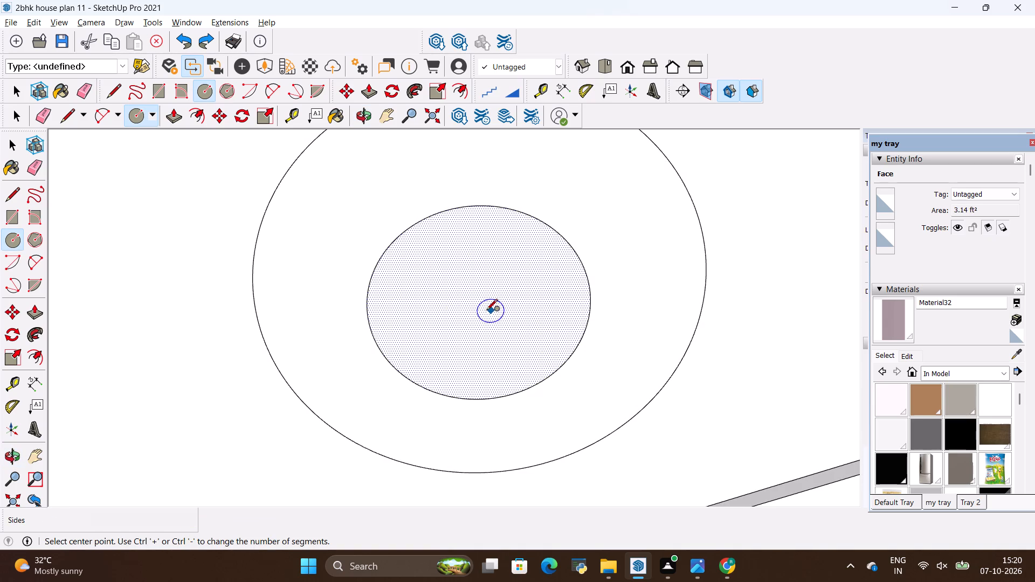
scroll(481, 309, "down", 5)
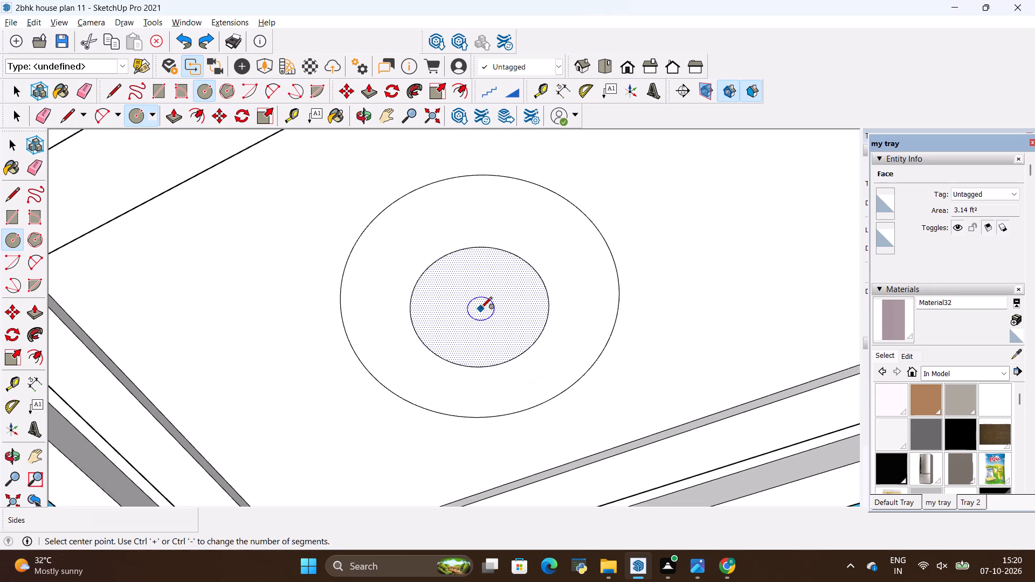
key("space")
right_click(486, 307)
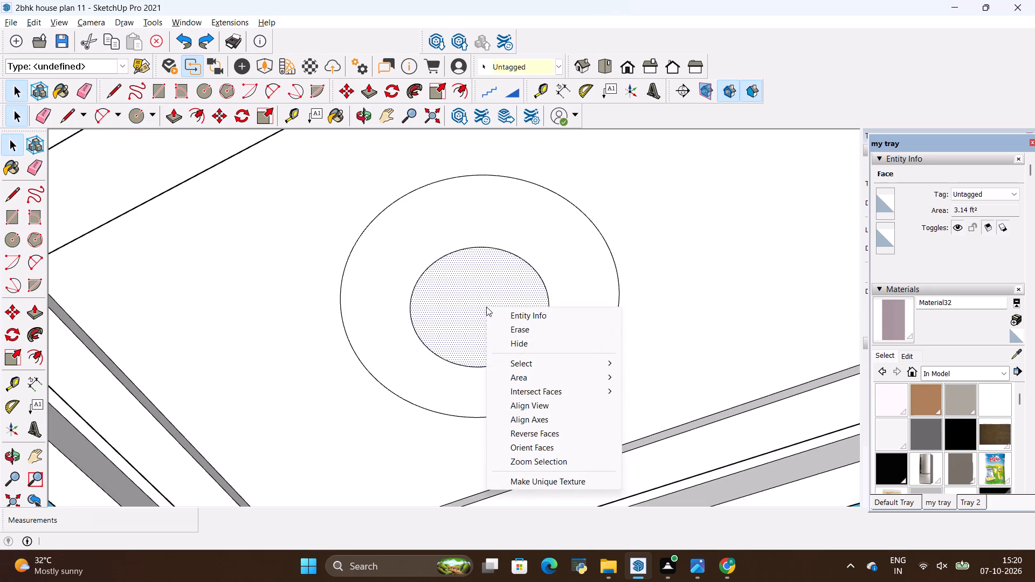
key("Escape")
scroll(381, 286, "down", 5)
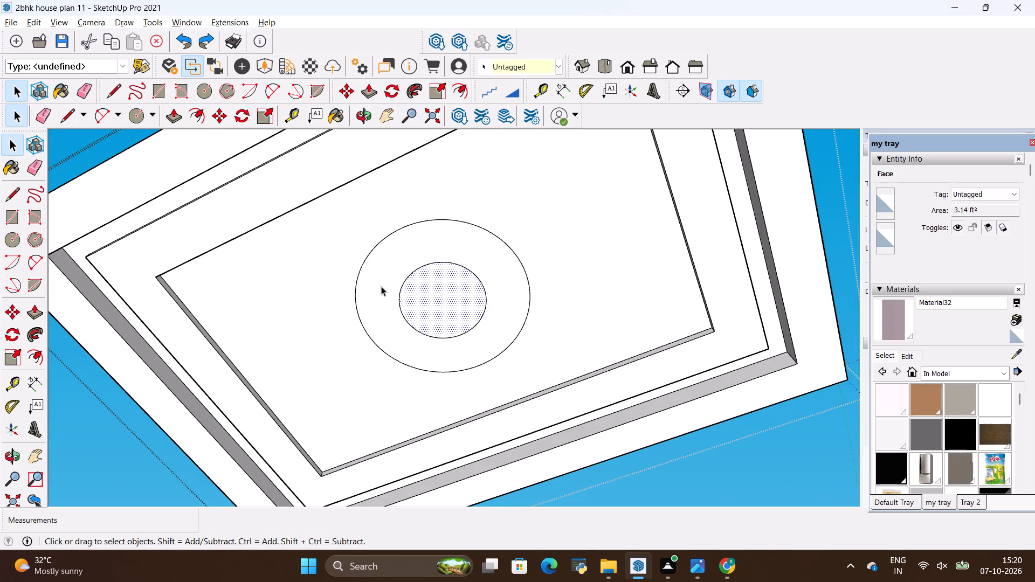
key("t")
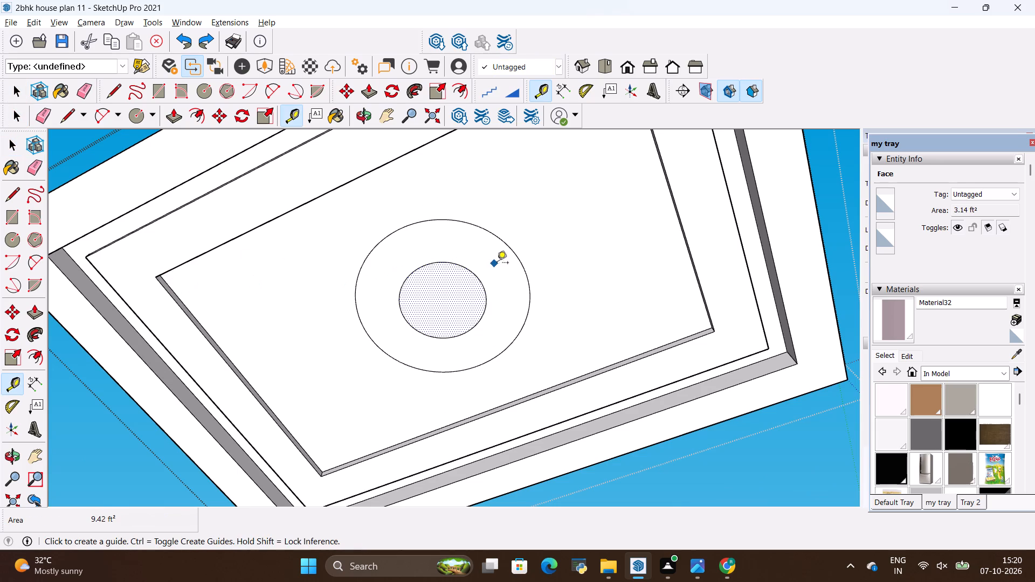
Offset the 1' radius circle outward by about 6 11/16" and erase the original inner circle.
left_click(465, 89)
left_click(453, 237)
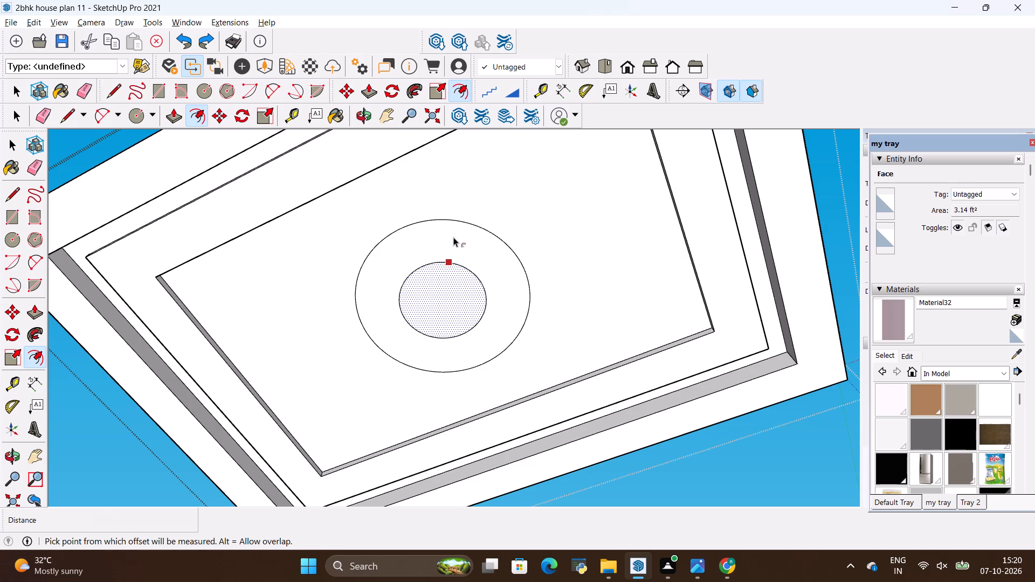
left_click(453, 240)
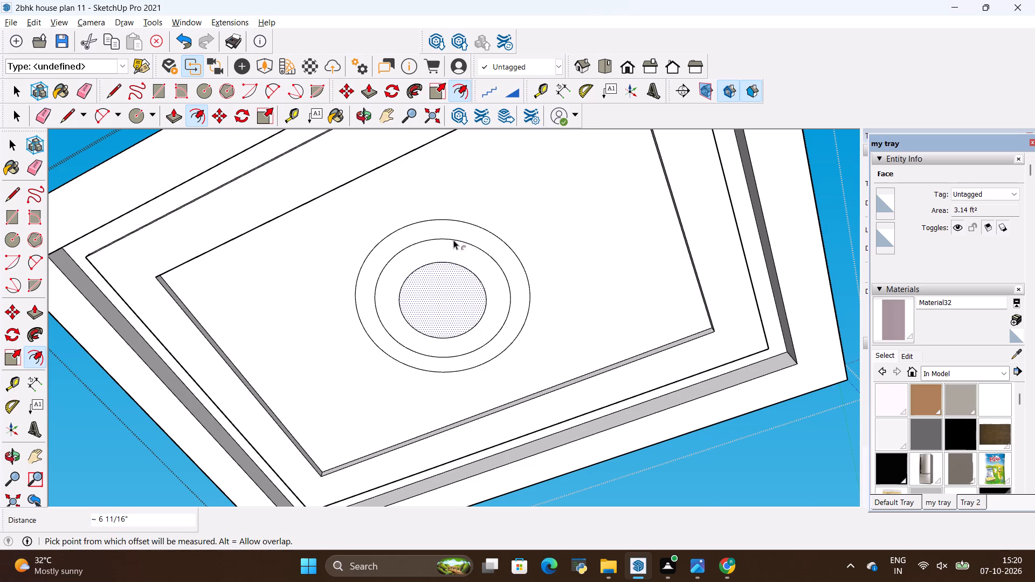
scroll(444, 260, "up", 4)
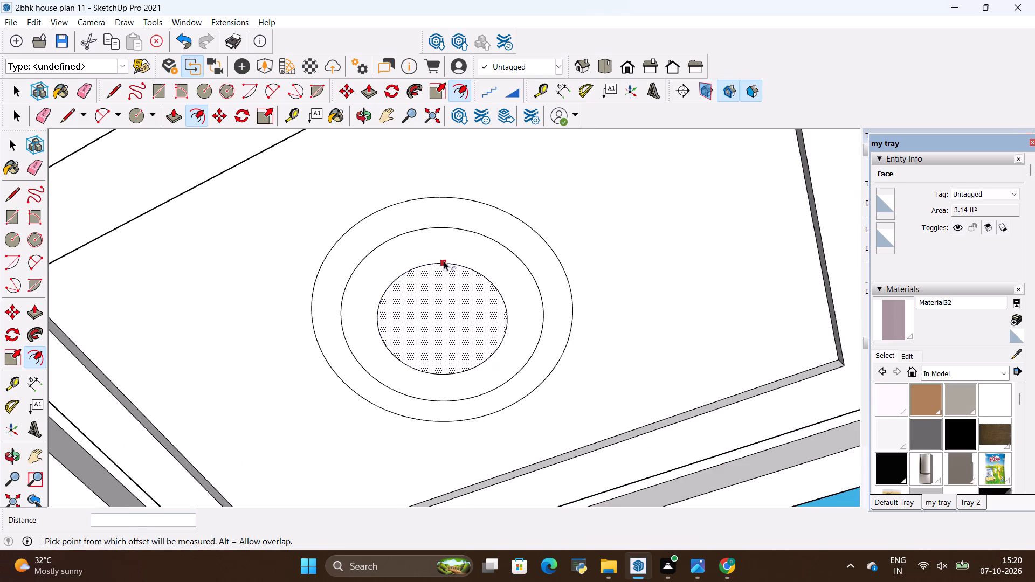
key("e")
left_click_drag(451, 257, 451, 276)
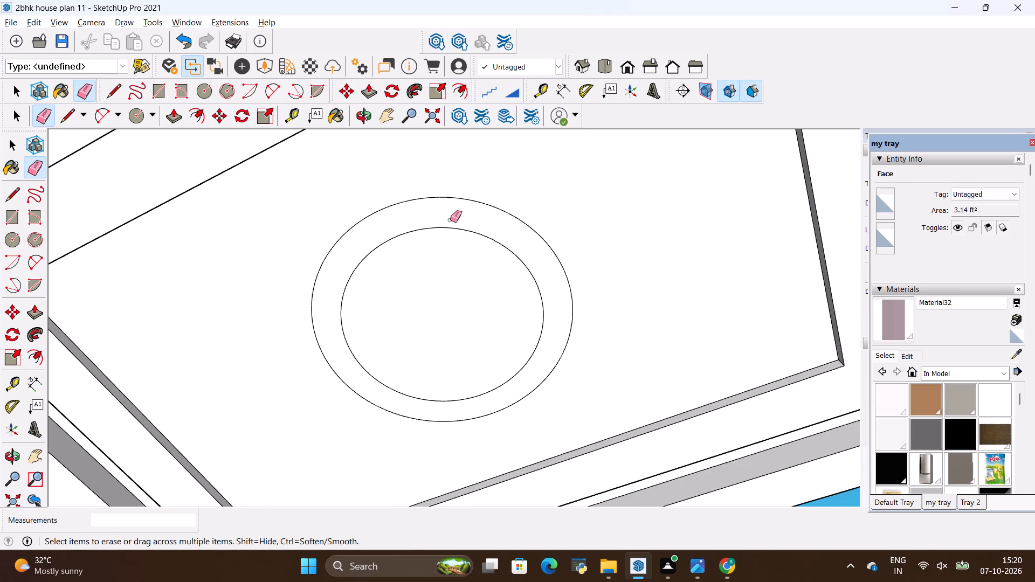
Pull the narrow ring between the two remaining circles down 4" from the bedroom ceiling's central panel.
scroll(450, 220, "up", 9)
scroll(453, 225, "down", 9)
key("space")
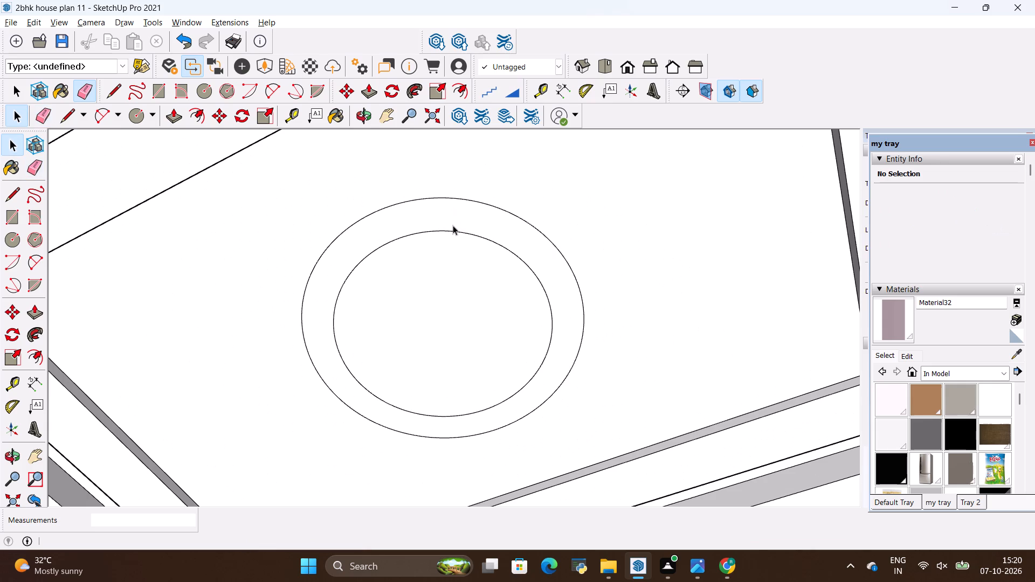
key("p")
left_click(489, 226)
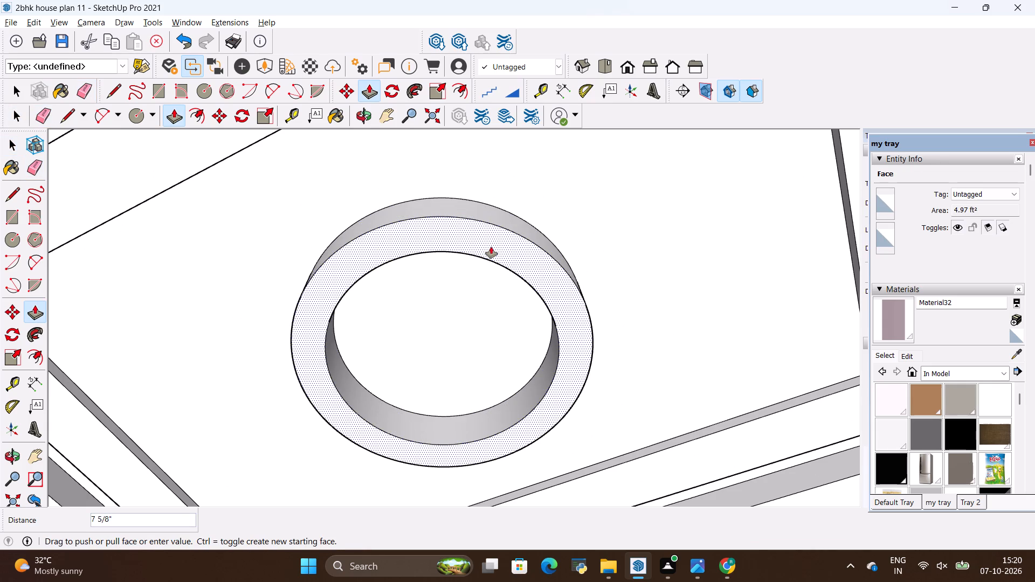
key("BackSpace")
type("4\"")
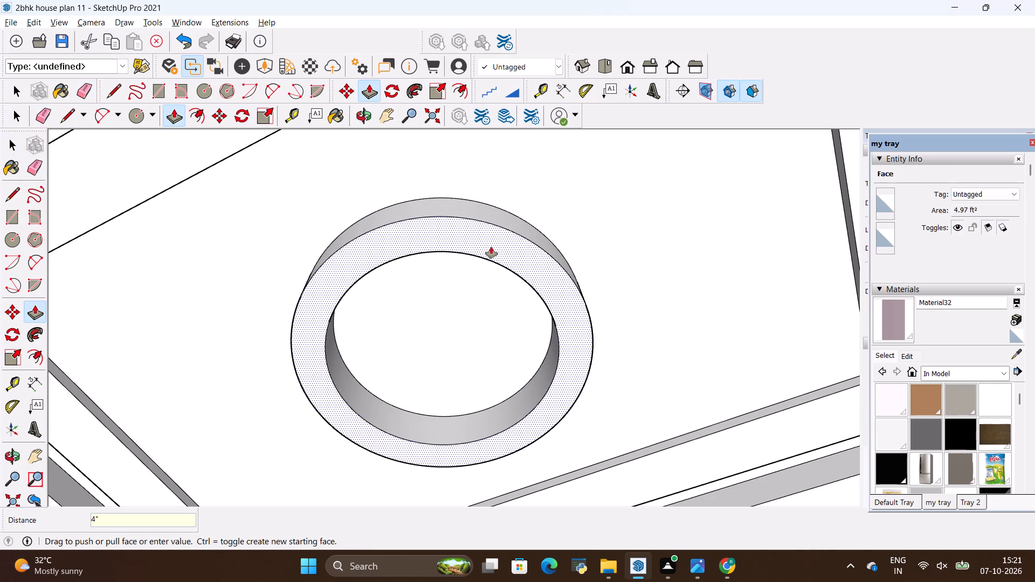
key("Return")
middle_click_drag(466, 200, 419, 327)
scroll(420, 318, "down", 3)
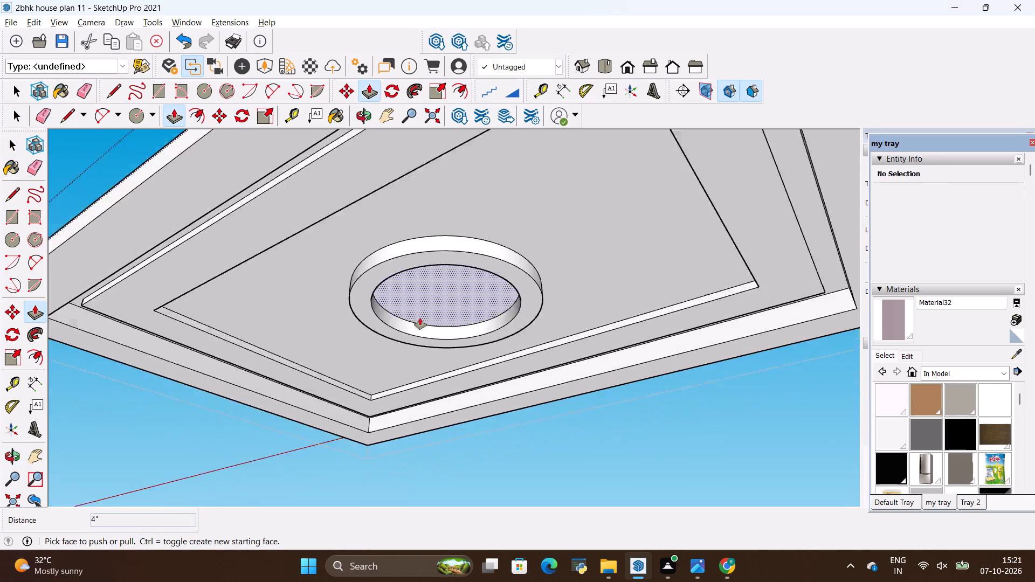
scroll(420, 318, "down", 9)
middle_click_drag(541, 250, 506, 301)
key("space")
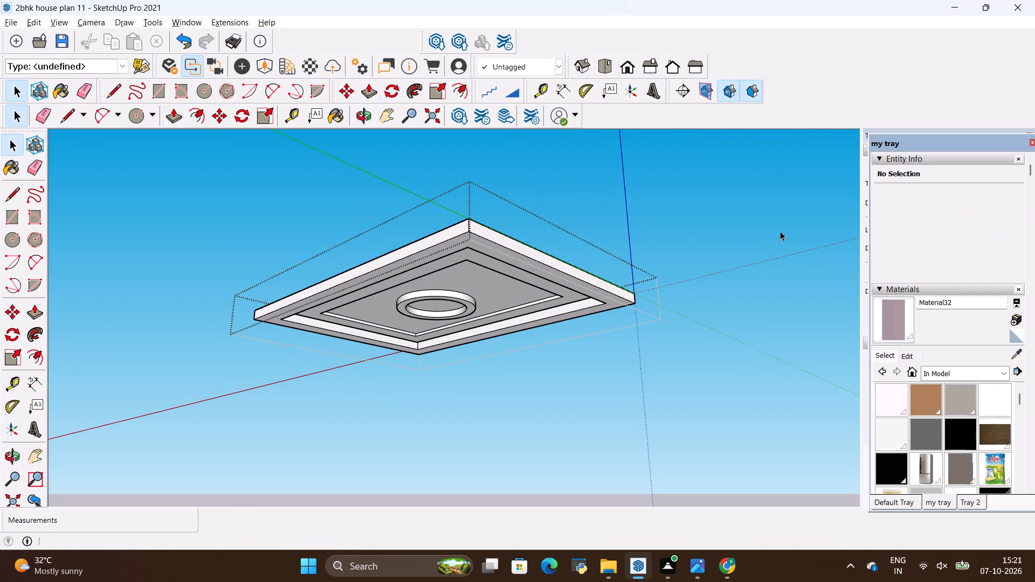
Leave the bedroom ceiling group and examine its stepped bands and circular ring from several angles.
left_click(775, 231)
middle_click_drag(481, 287, 409, 202)
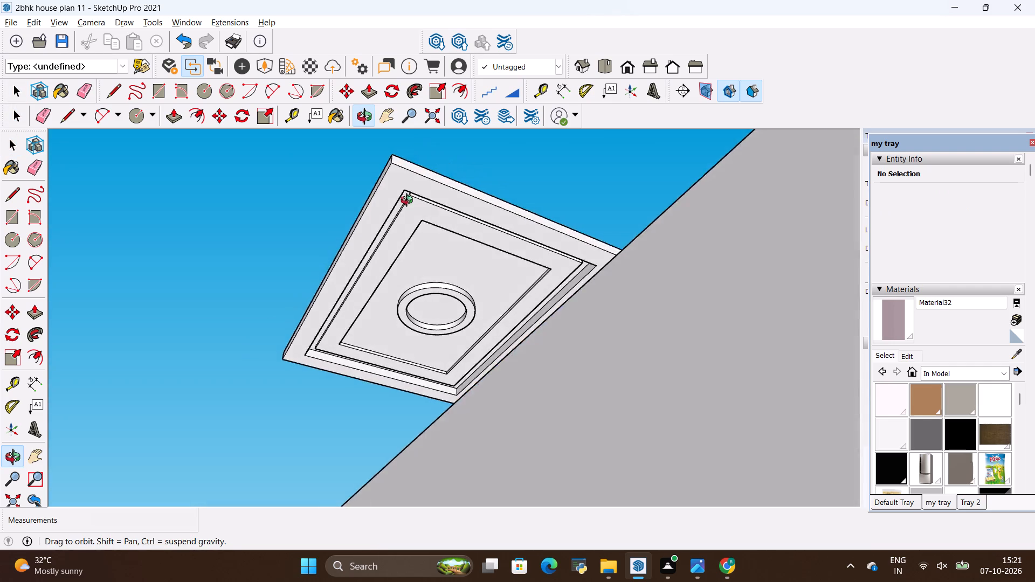
middle_click_drag(409, 202, 673, 206)
middle_click_drag(341, 287, 418, 218)
scroll(478, 239, "up", 2)
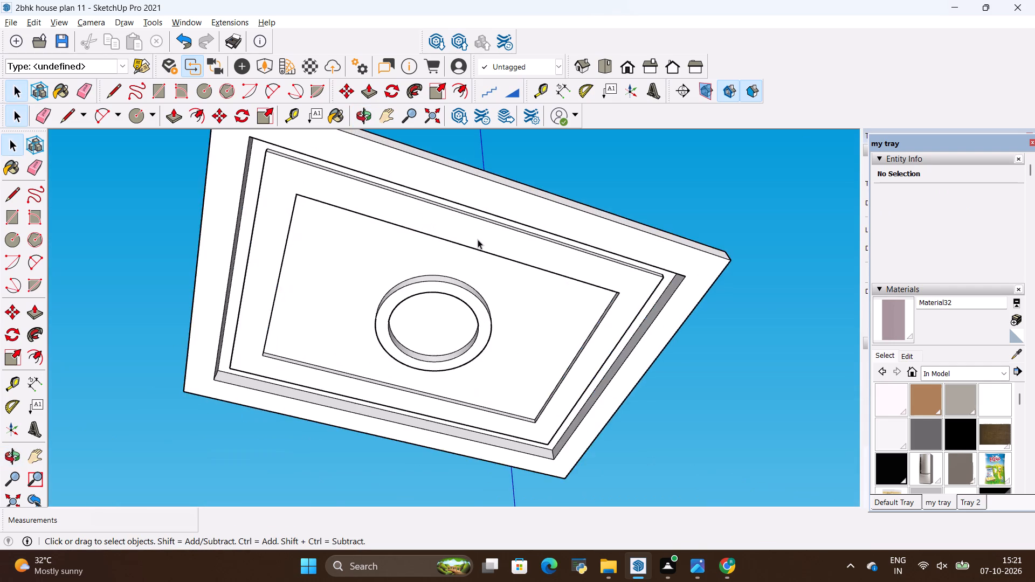
scroll(478, 239, "up", 4)
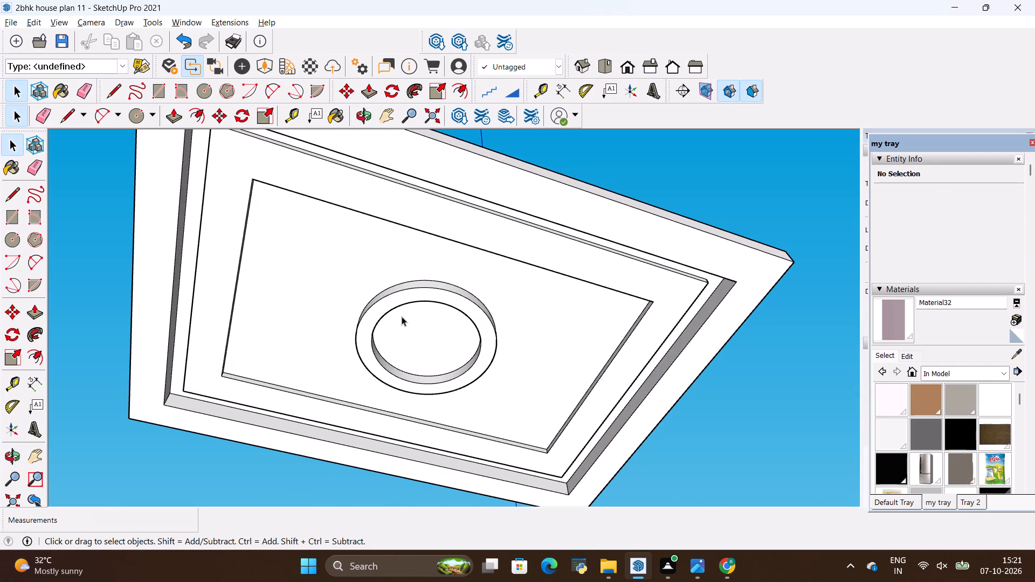
scroll(327, 279, "down", 3)
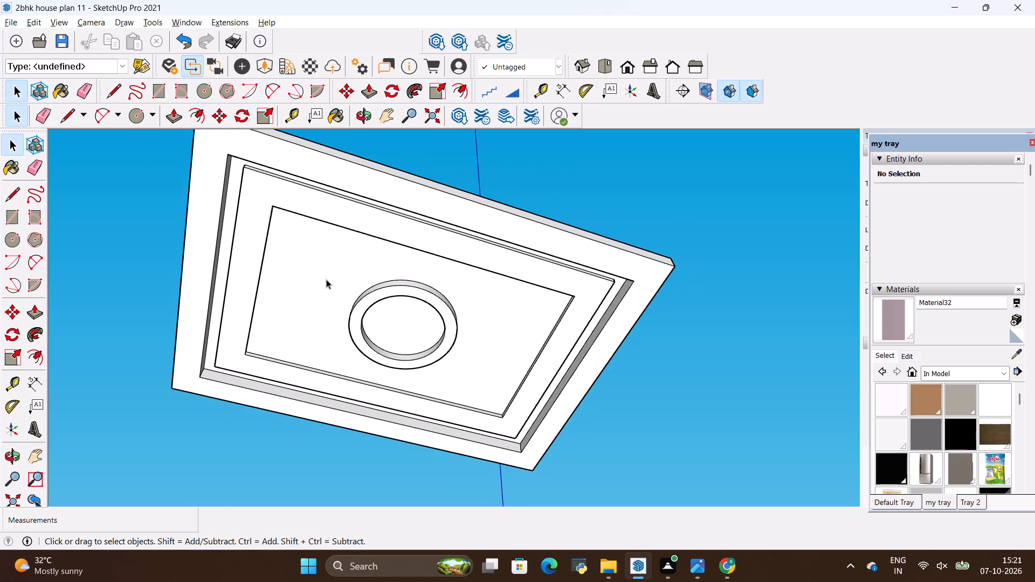
middle_click_drag(487, 270, 335, 378)
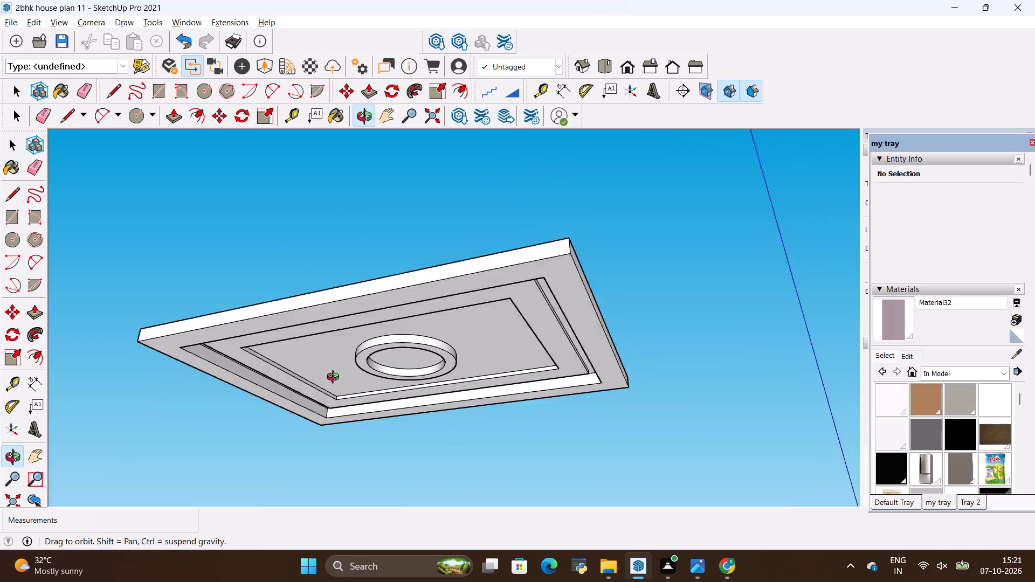
middle_click_drag(335, 378, 390, 413)
scroll(399, 357, "down", 7)
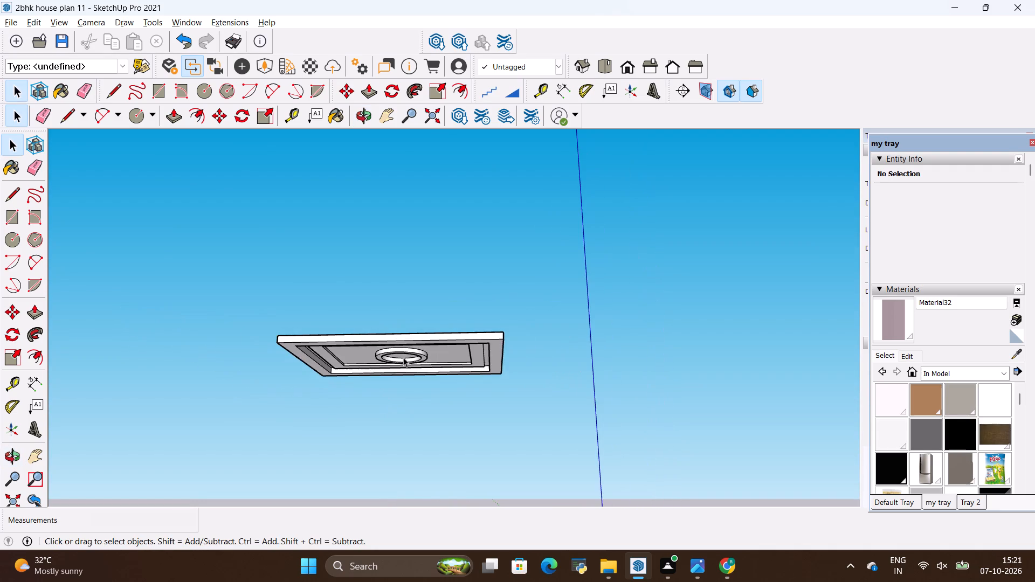
middle_click_drag(518, 269, 464, 160)
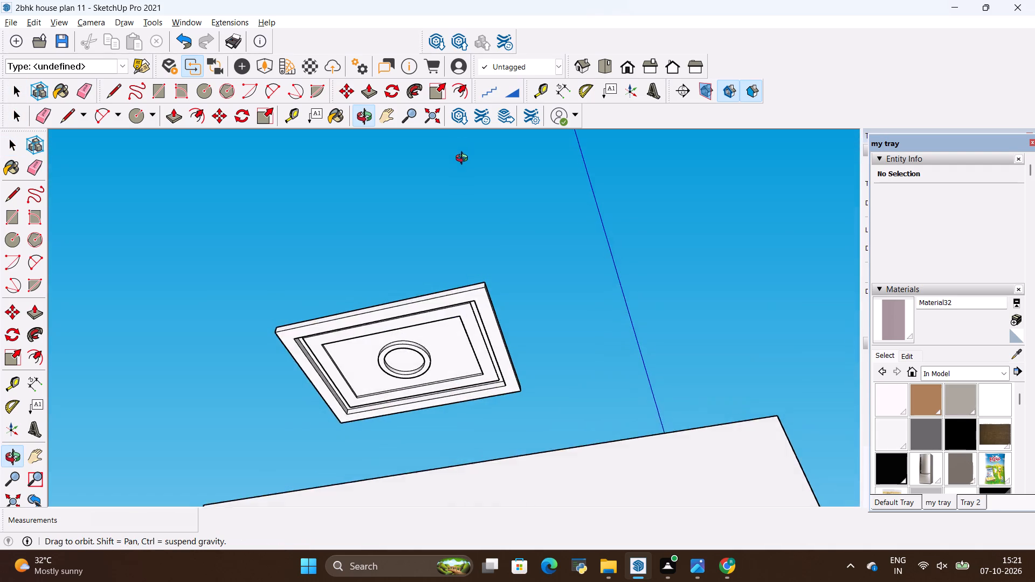
middle_click_drag(464, 160, 464, 184)
Move the bedroom ceiling group down onto the bedroom, snapping its top corner to the inner corner of the wall tops.
key("space")
left_click(453, 334)
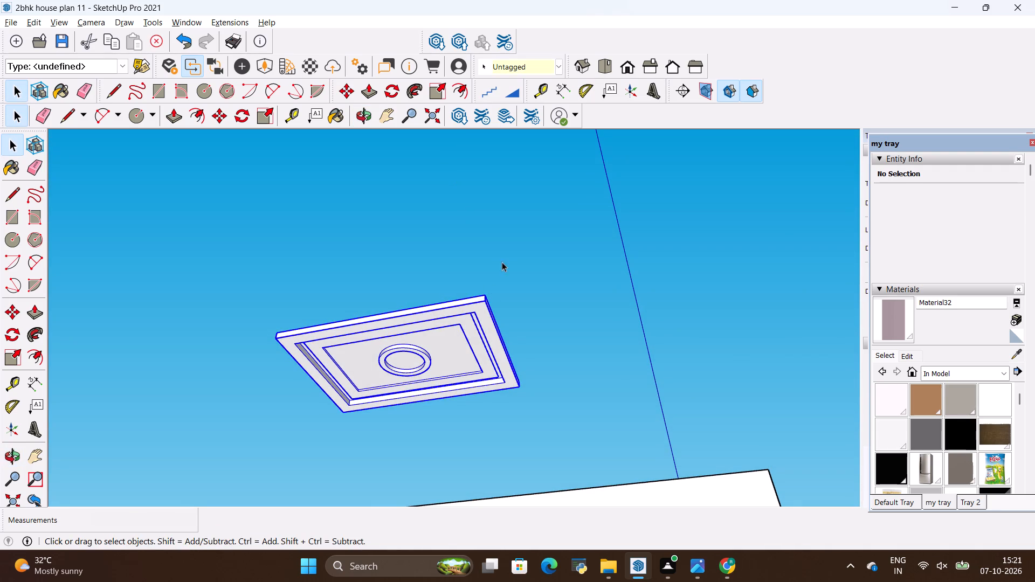
middle_click_drag(502, 261, 479, 409)
key("m")
scroll(483, 329, "up", 1)
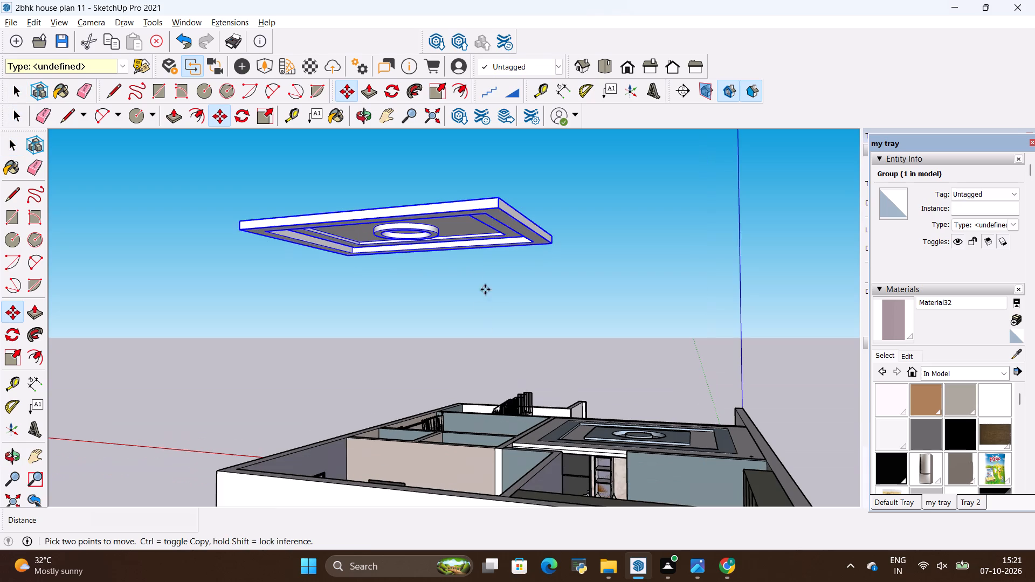
left_click(494, 196)
scroll(520, 221, "down", 5)
middle_click_drag(483, 211, 458, 386)
scroll(458, 386, "down", 1)
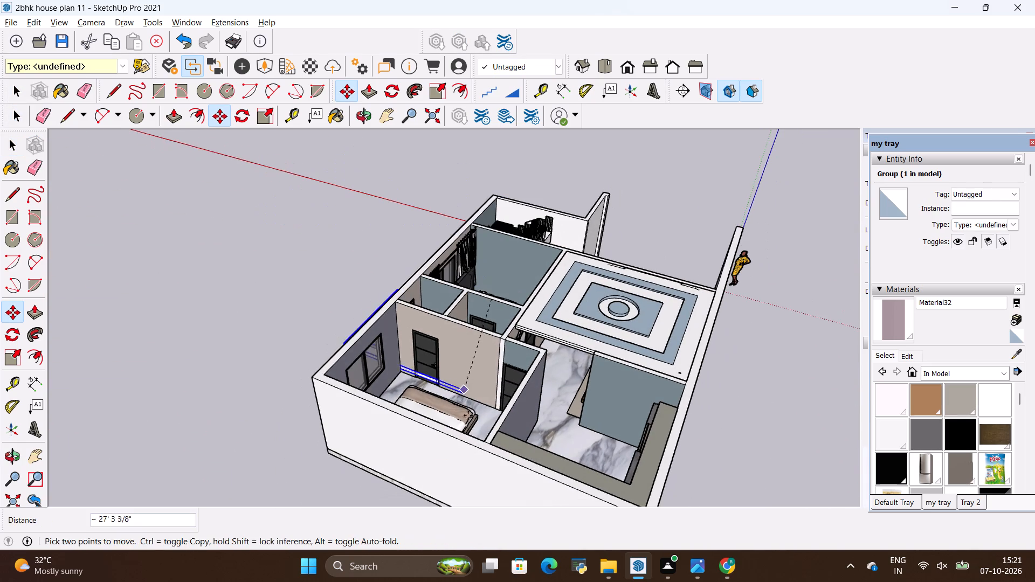
left_click(482, 442)
key("space")
key("space")
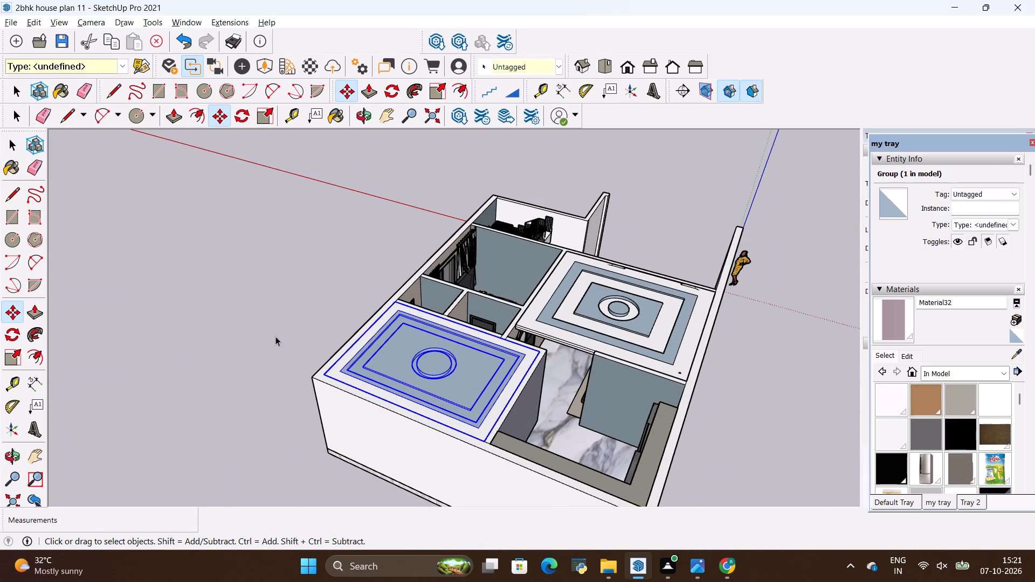
left_click(275, 336)
Examine the placed bedroom ceiling from above and through the bedroom's sliding window.
middle_click_drag(617, 312, 346, 344)
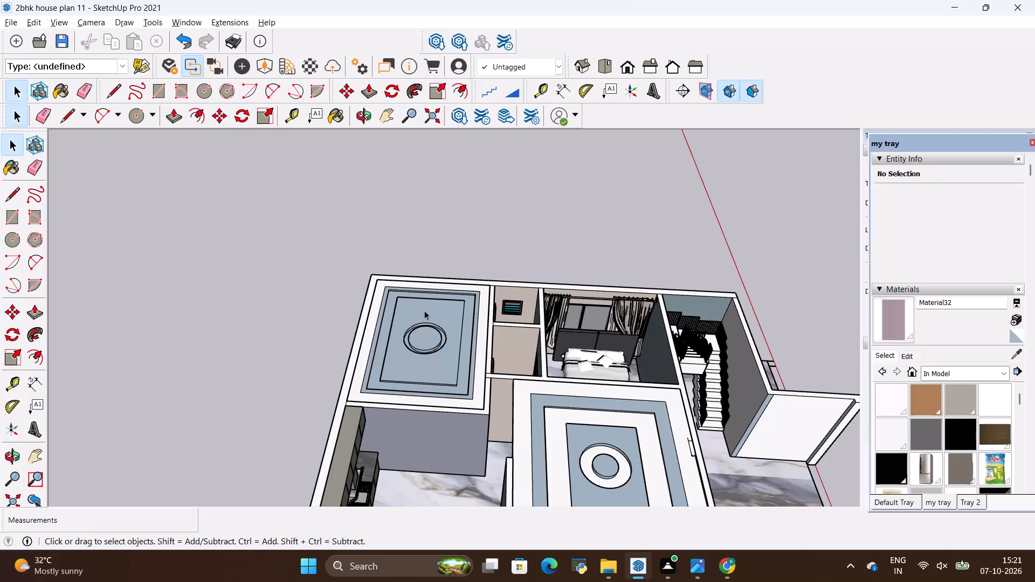
scroll(432, 279, "up", 3)
middle_click_drag(331, 307, 664, 244)
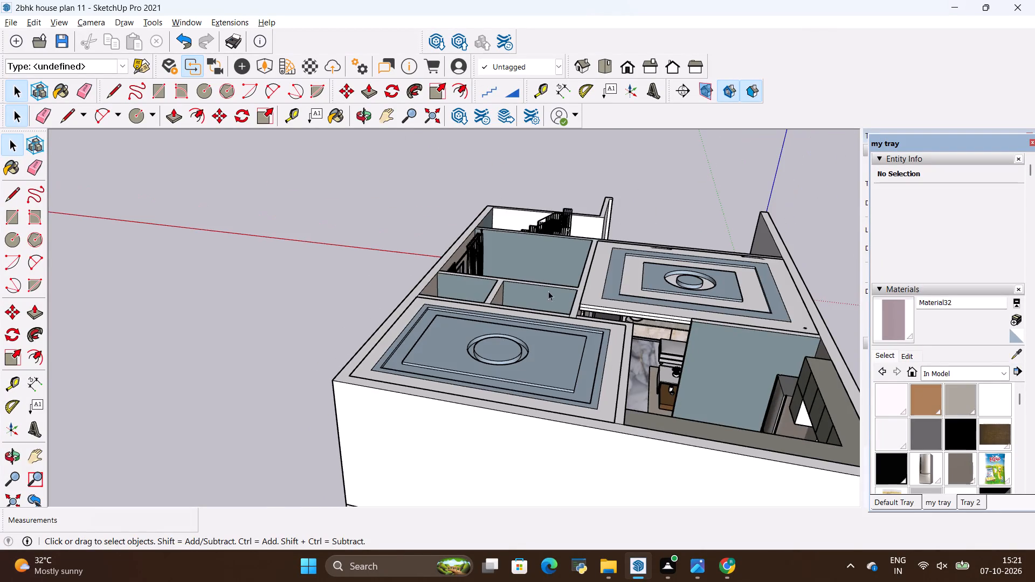
middle_click_drag(376, 334, 675, 319)
scroll(391, 414, "up", 1)
middle_click_drag(391, 414, 439, 413)
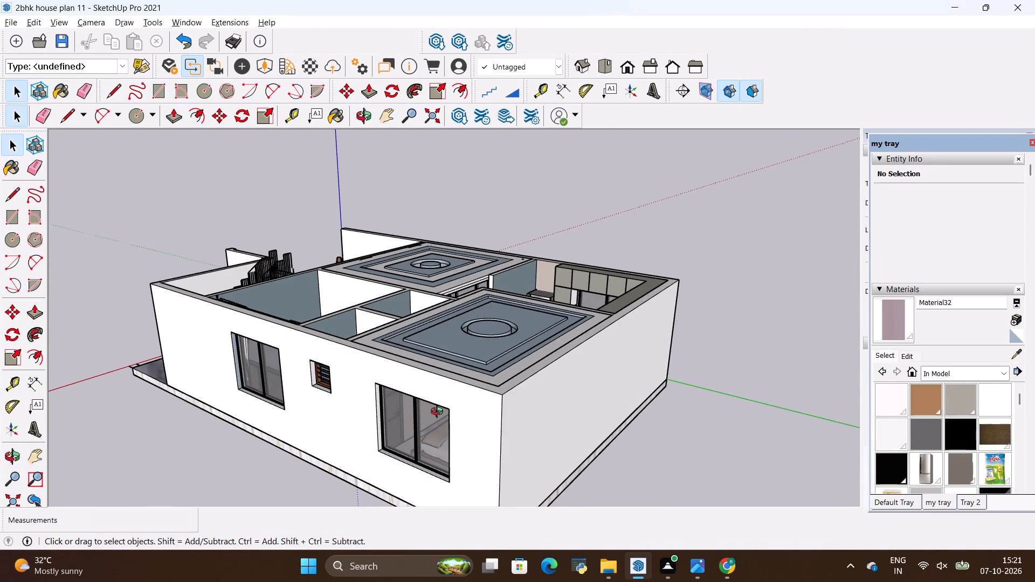
middle_click_drag(439, 413, 515, 347)
scroll(604, 336, "up", 9)
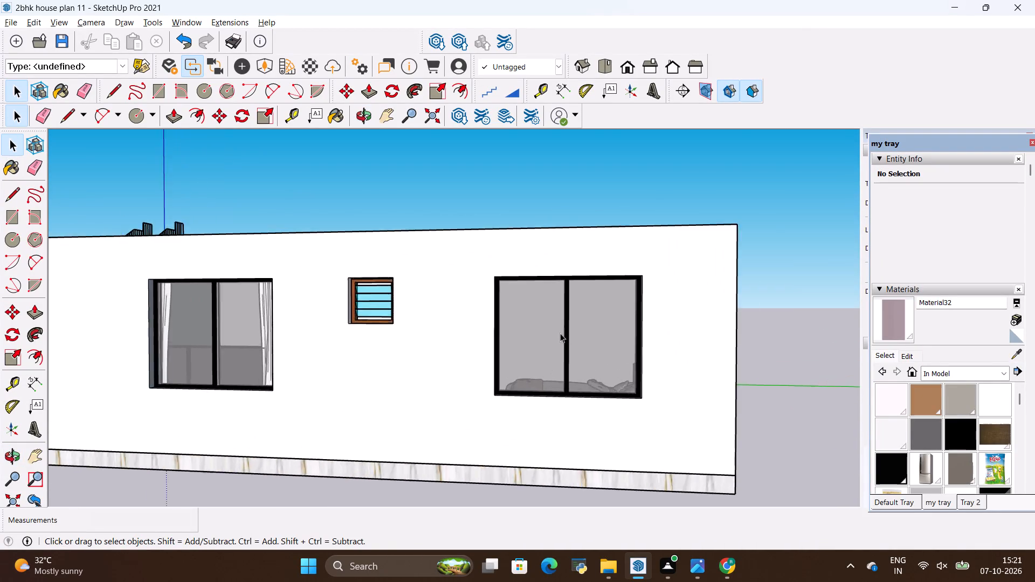
scroll(560, 333, "up", 15)
middle_click_drag(534, 369, 614, 386)
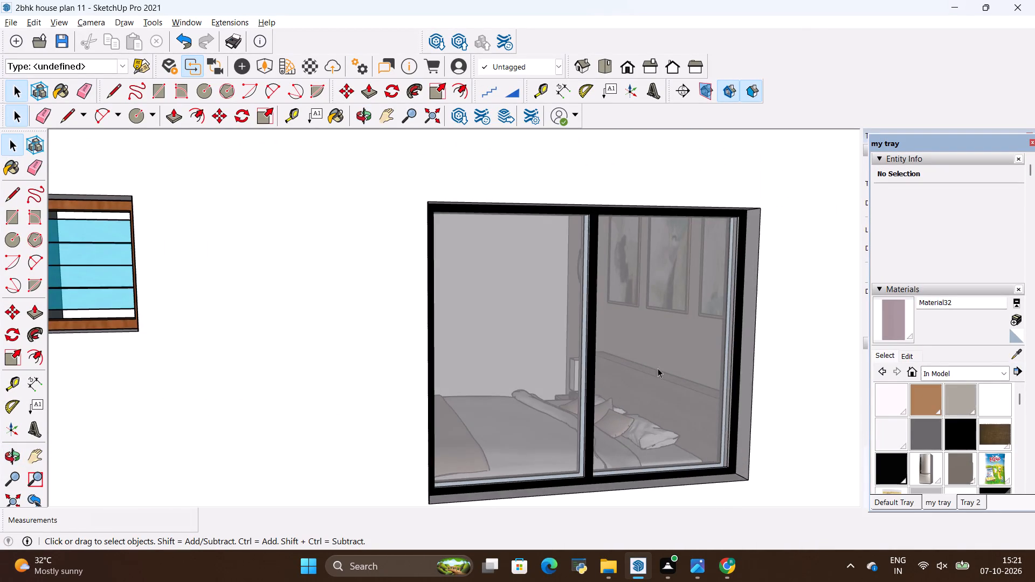
scroll(667, 365, "up", 9)
scroll(617, 364, "up", 3)
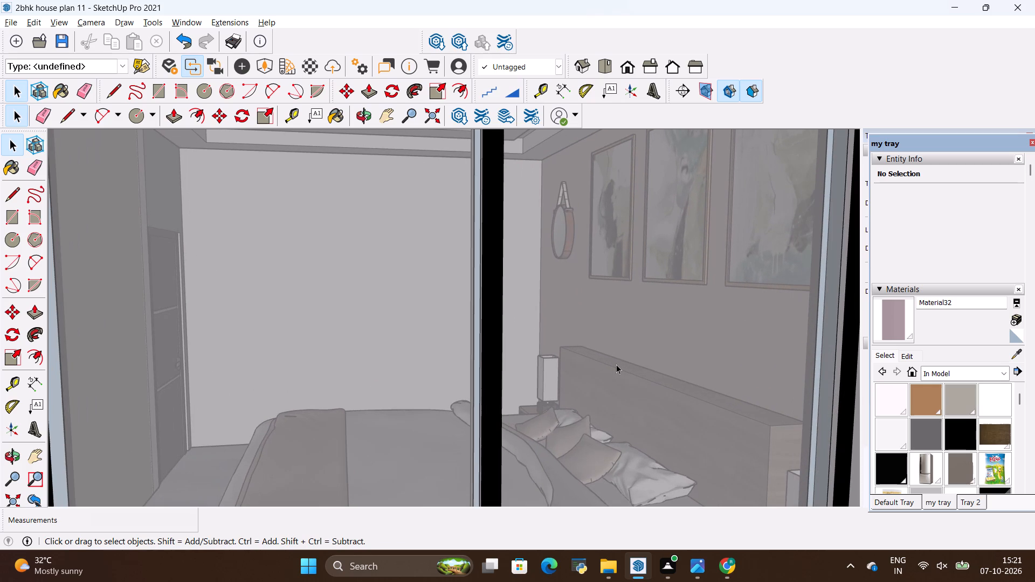
scroll(617, 364, "down", 13)
scroll(617, 364, "down", 15)
scroll(617, 364, "down", 7)
middle_click_drag(766, 254, 562, 363)
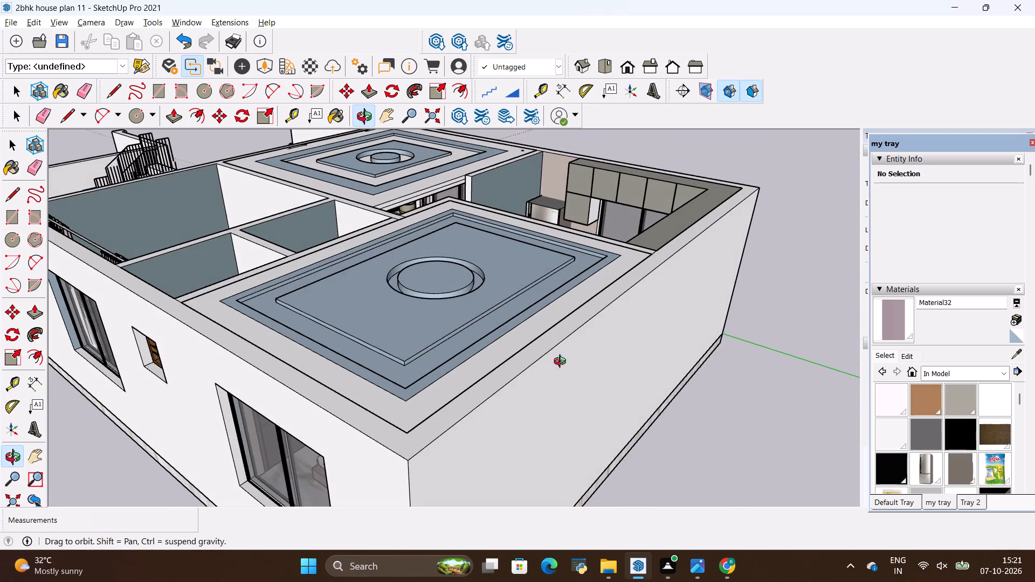
middle_click_drag(562, 363, 665, 342)
scroll(665, 342, "down", 20)
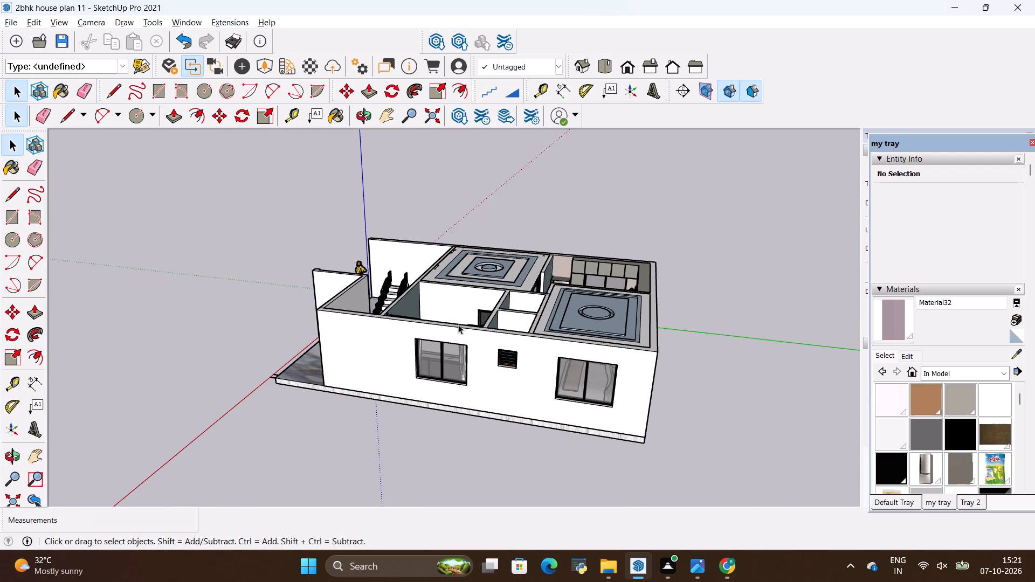
Move the living room's false ceiling group straight up about 7' 1", clear of the walls.
middle_click_drag(457, 323, 755, 309)
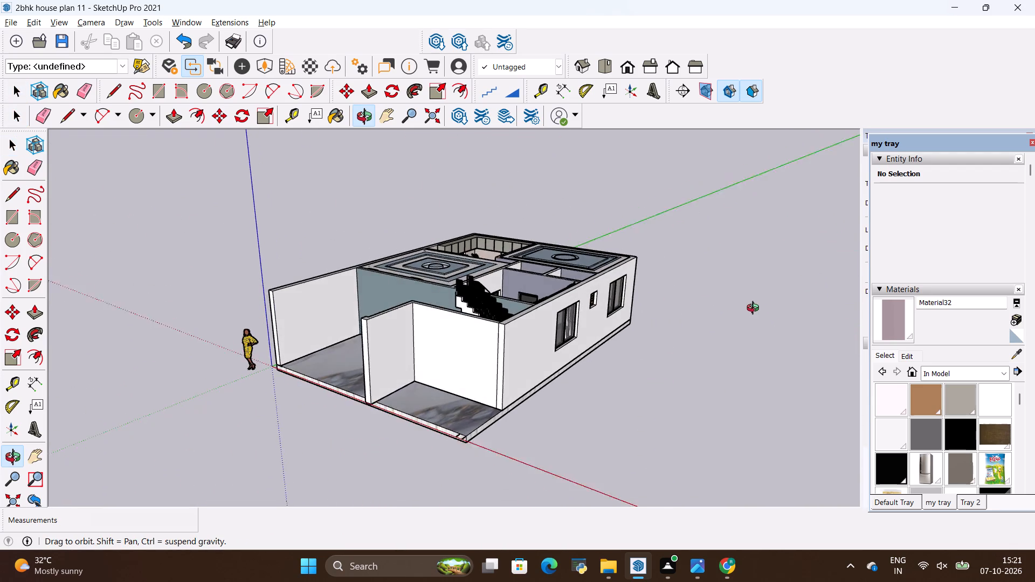
middle_click_drag(755, 309, 258, 309)
scroll(578, 217, "up", 5)
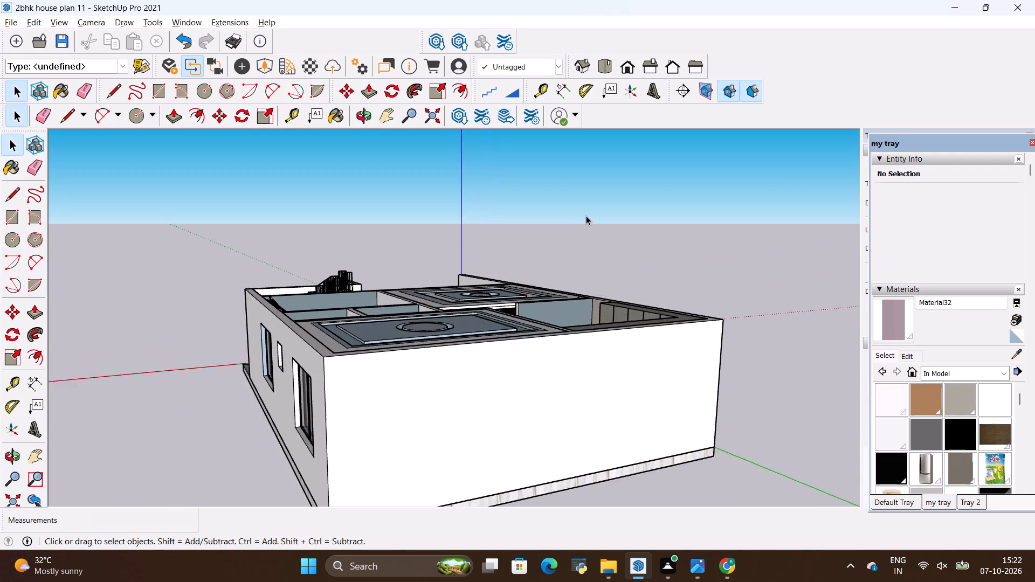
scroll(586, 216, "up", 9)
middle_click_drag(710, 245, 299, 262)
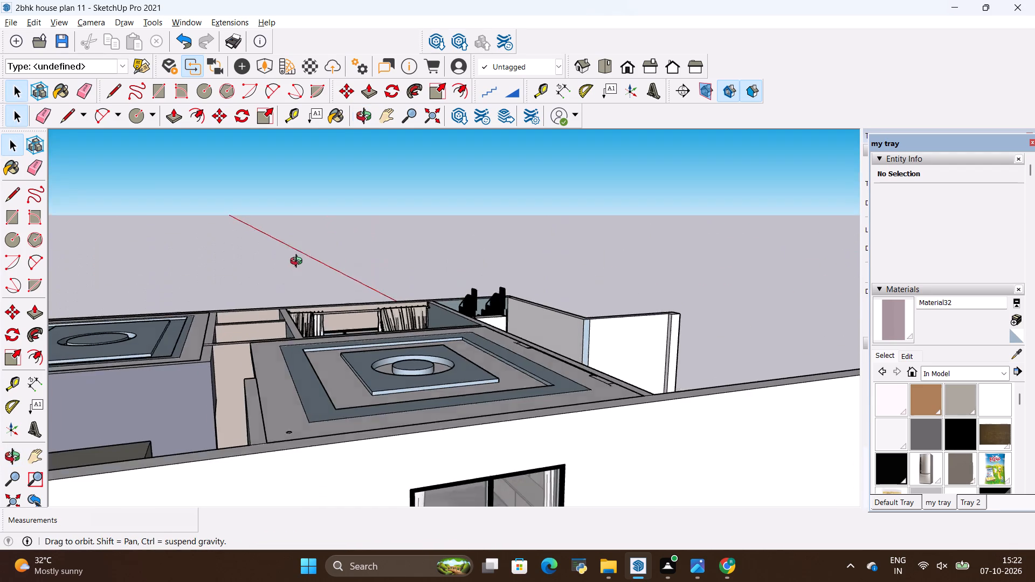
middle_click_drag(299, 262, 298, 265)
left_click(321, 424)
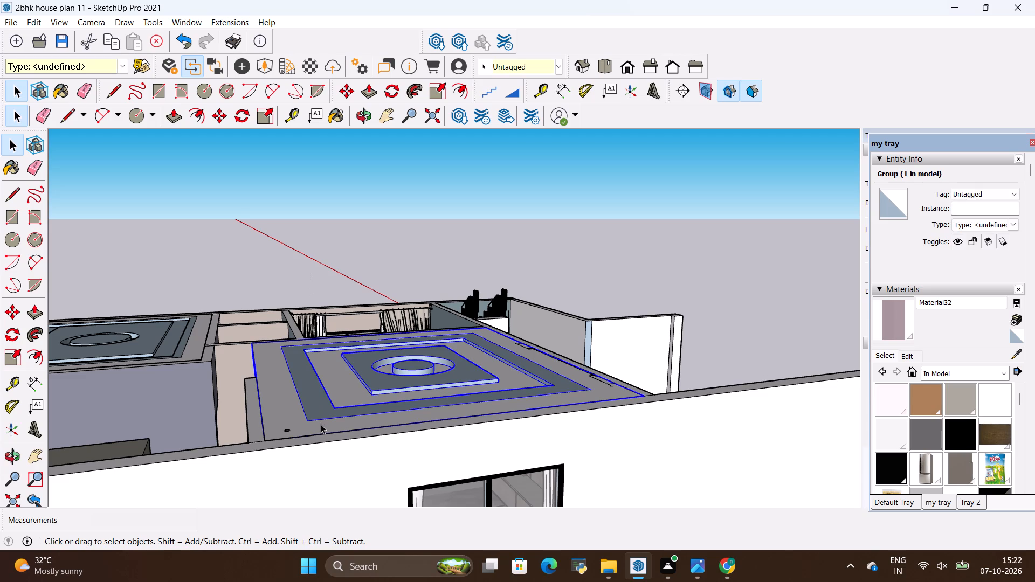
key("m")
left_click(262, 442)
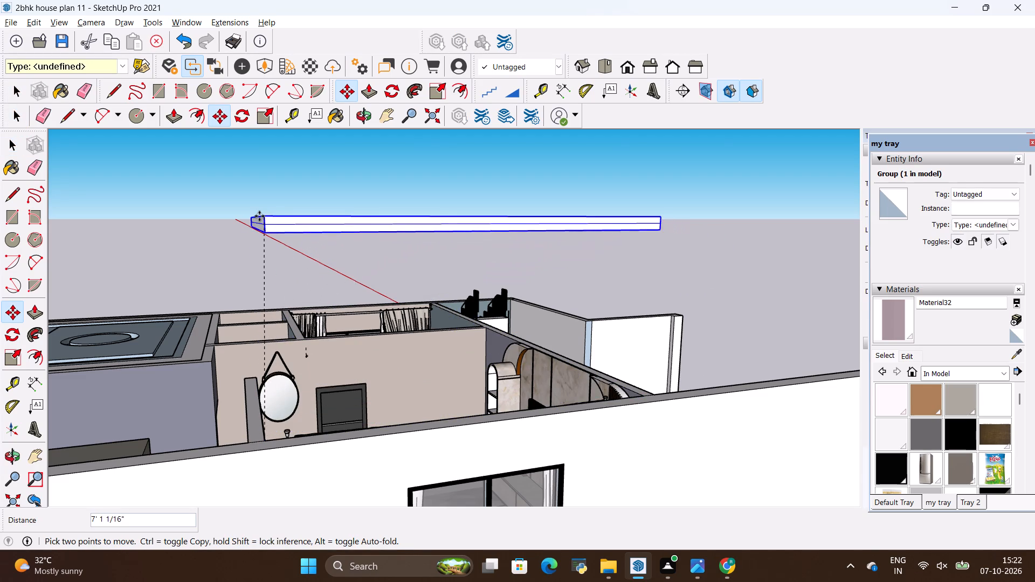
left_click(258, 216)
Import the fan model from the Downloads folder and place it beside the raised living room ceiling.
middle_click_drag(306, 365, 310, 259)
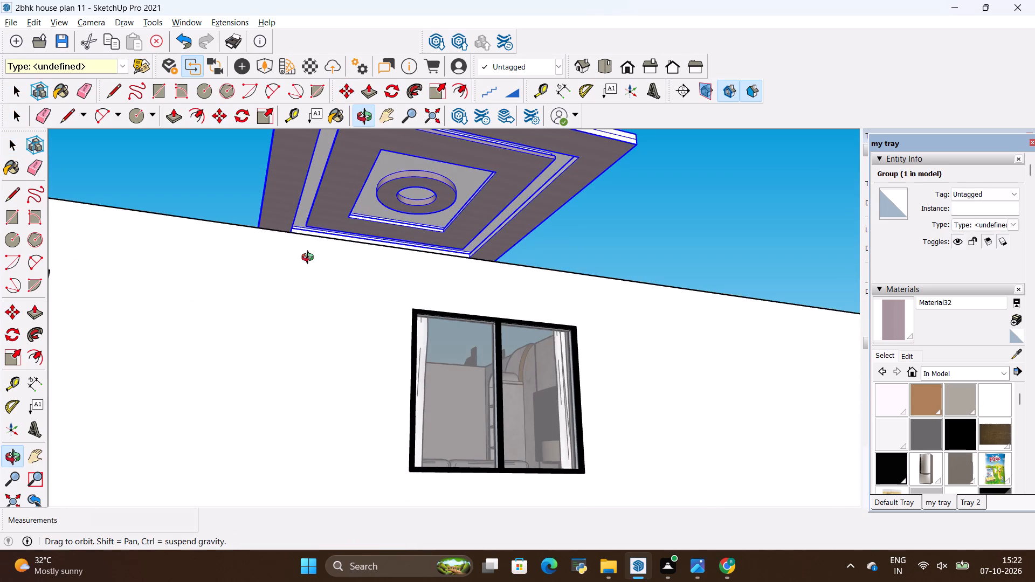
middle_click_drag(310, 259, 307, 287)
scroll(307, 287, "down", 1)
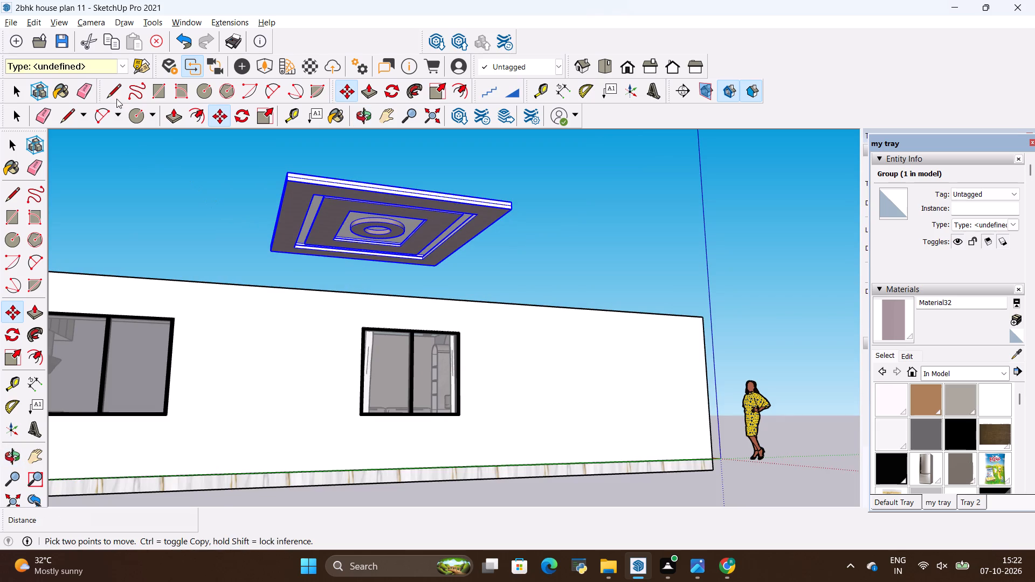
left_click(13, 26)
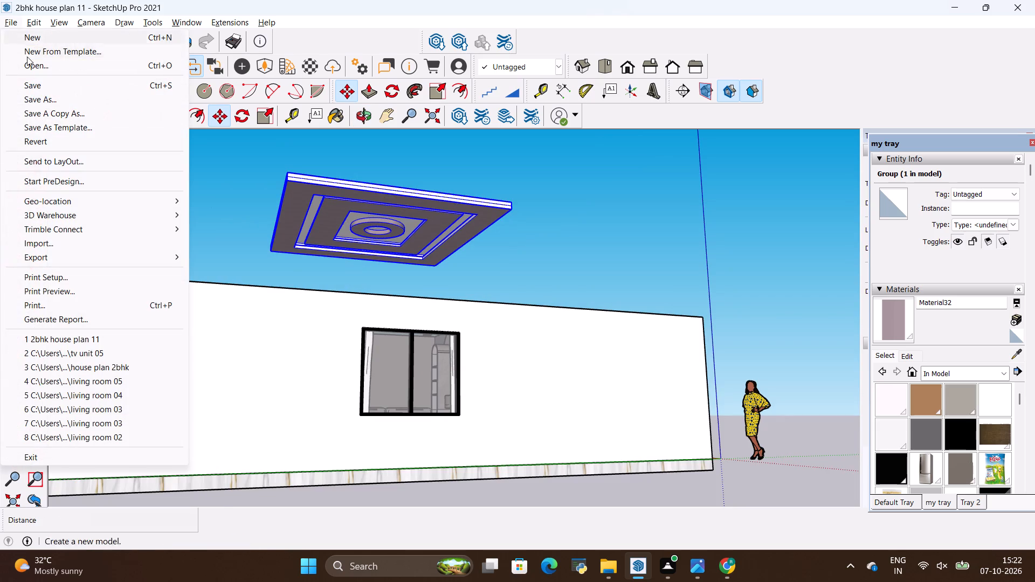
left_click(60, 245)
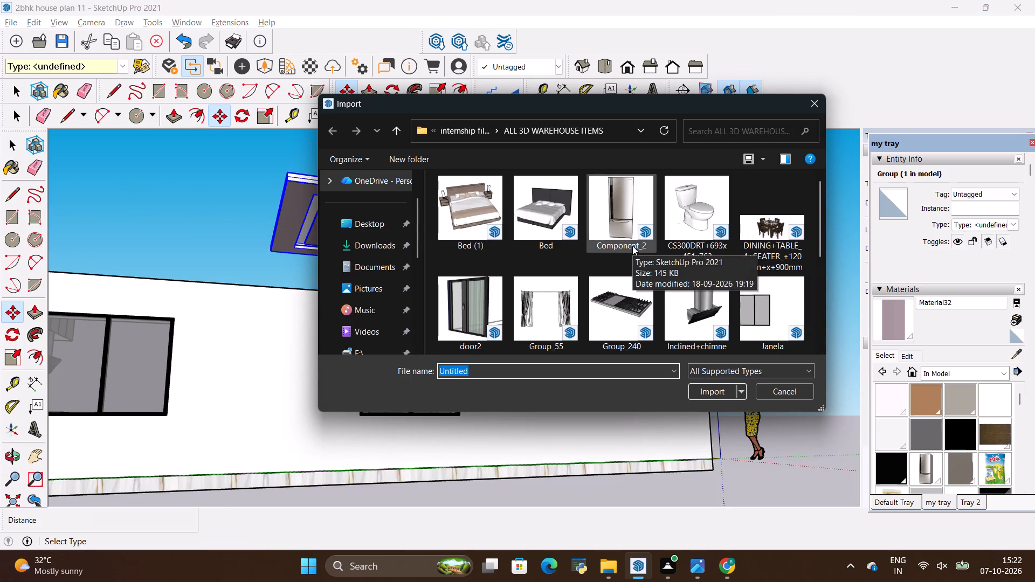
scroll(632, 246, "down", 5)
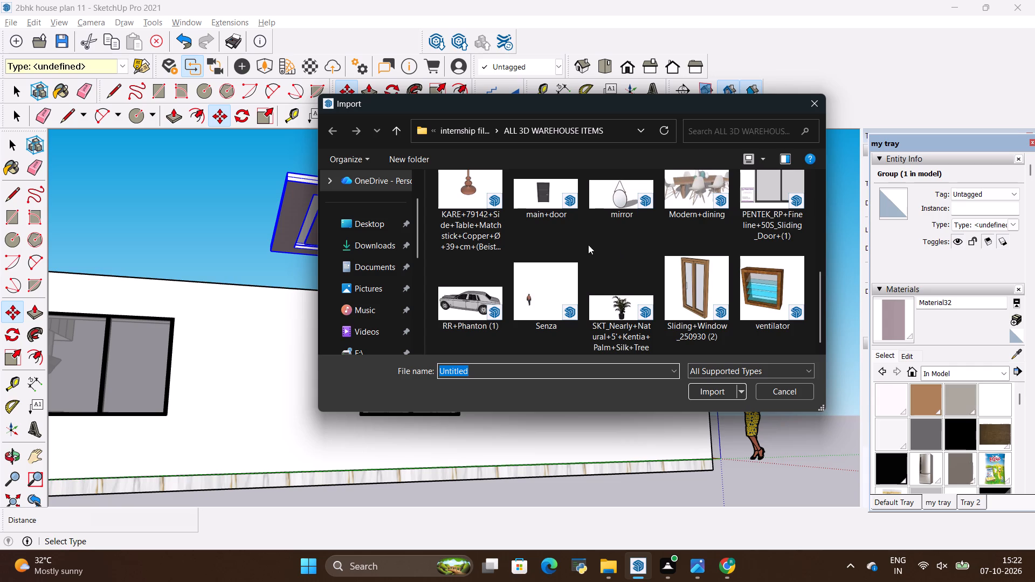
scroll(588, 245, "up", 1)
scroll(596, 244, "down", 3)
left_click(371, 252)
scroll(637, 247, "down", 3)
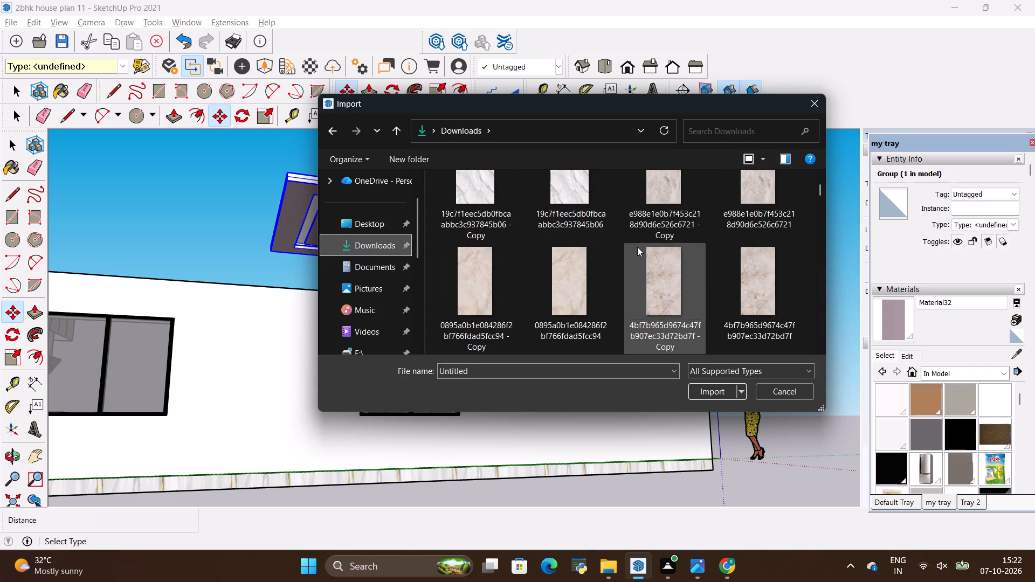
scroll(637, 247, "down", 6)
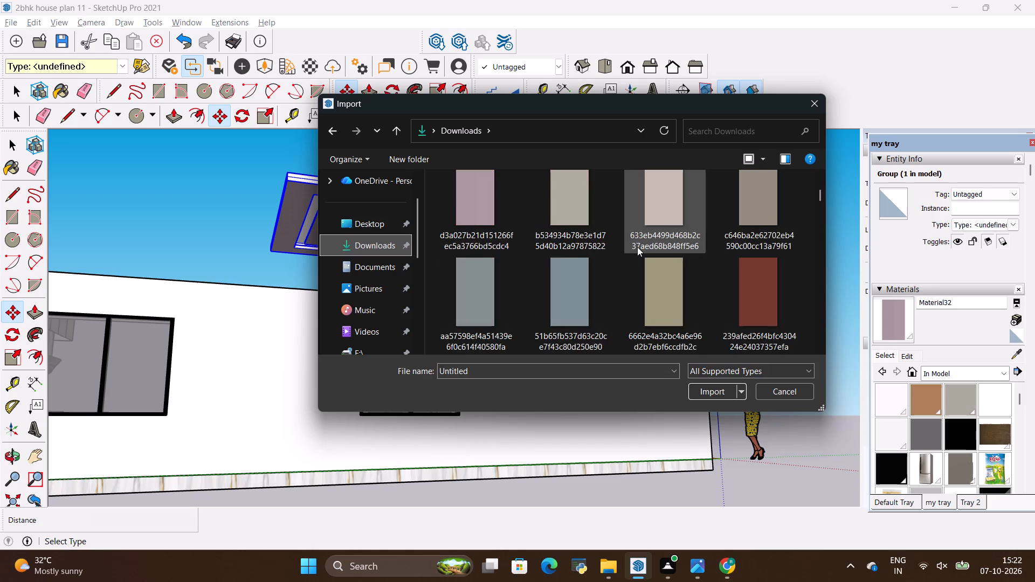
scroll(637, 247, "down", 4)
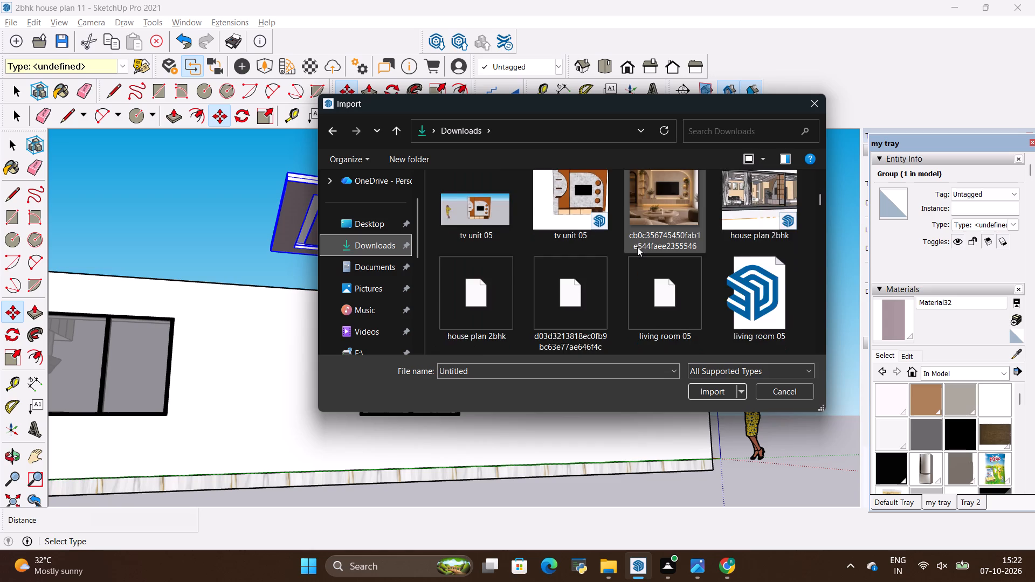
scroll(637, 247, "down", 4)
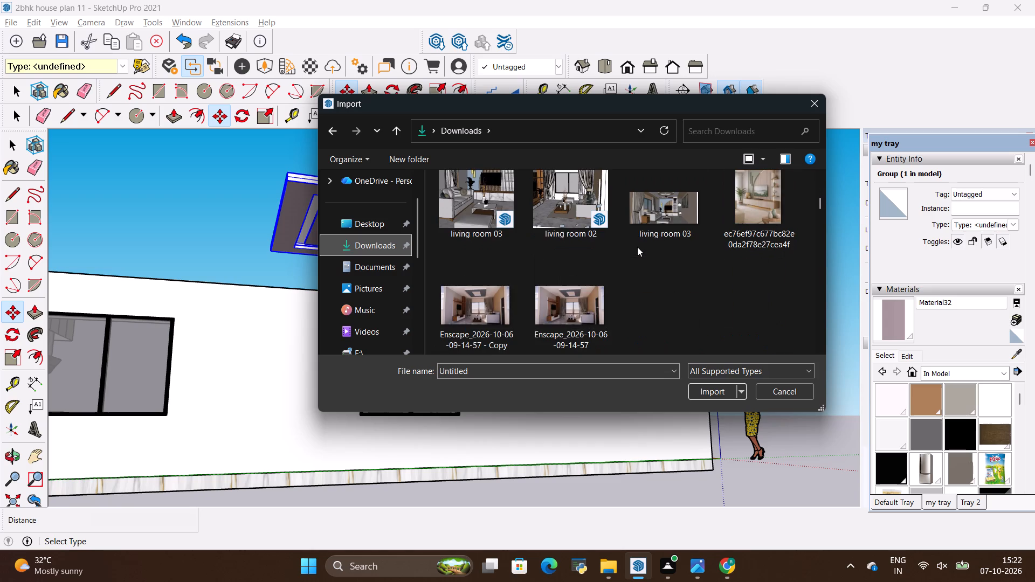
scroll(637, 247, "down", 5)
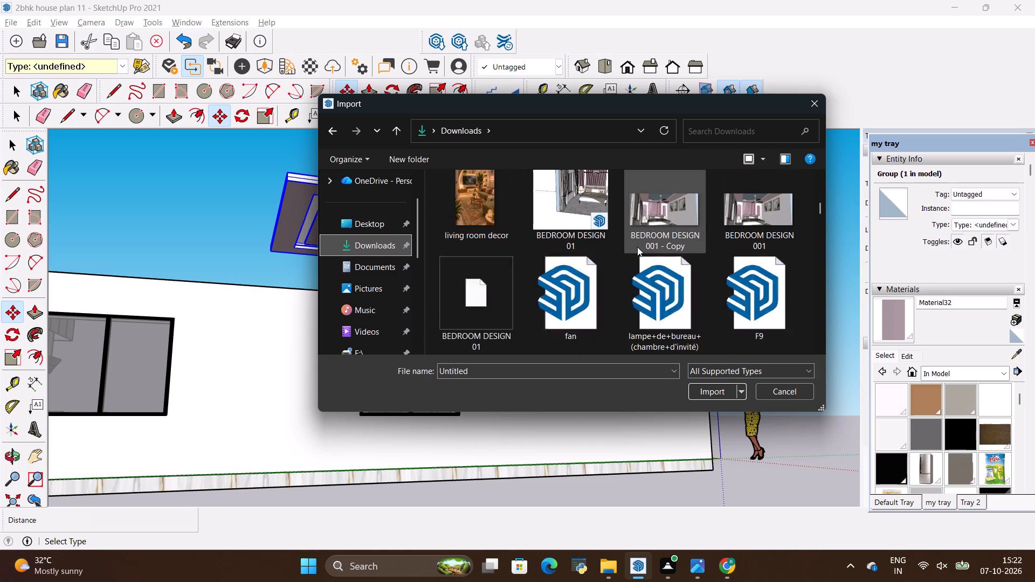
left_click(553, 318)
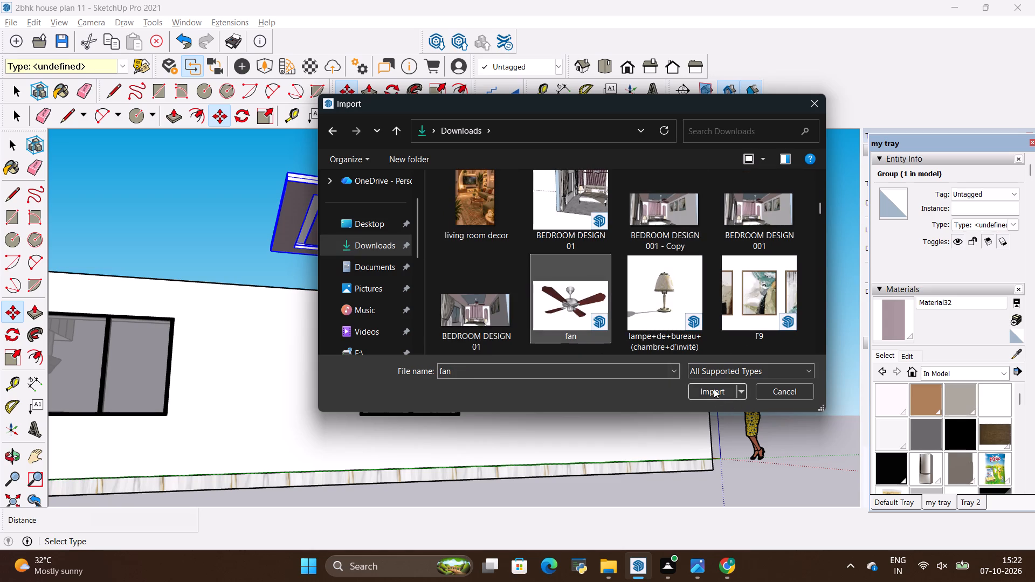
left_click(714, 389)
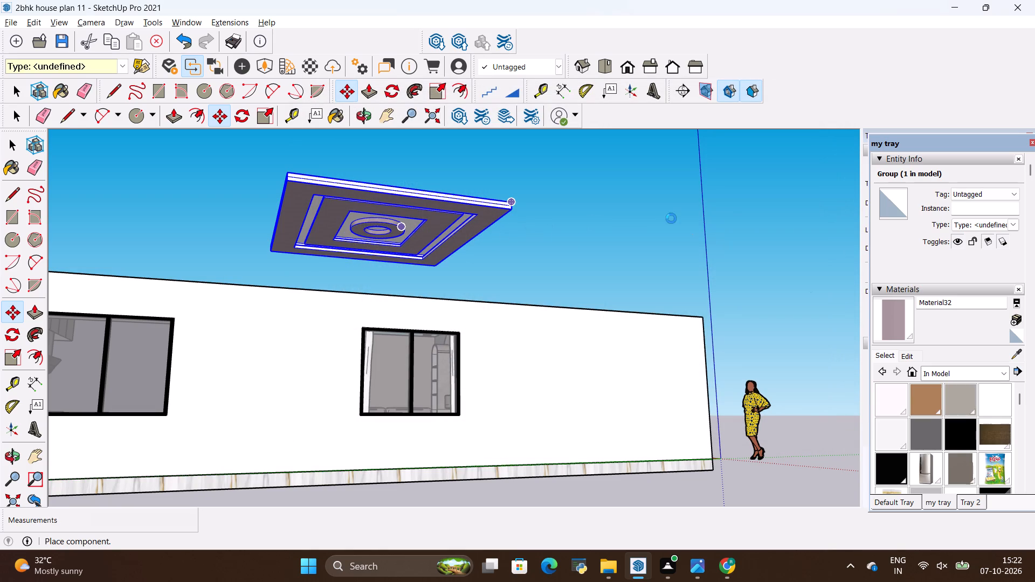
left_click(612, 219)
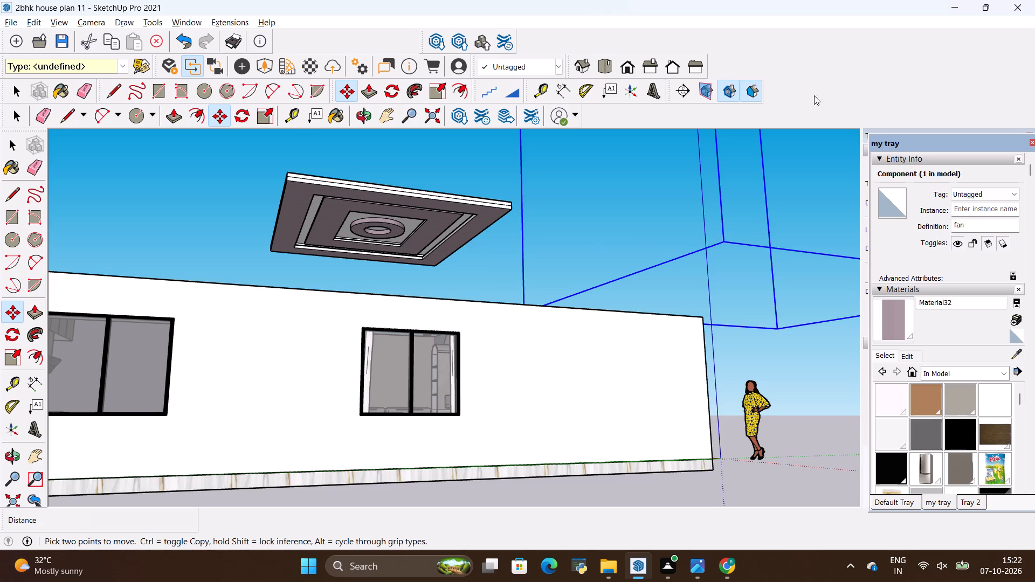
Explode the imported fan component into its separate parts and clear the selection.
scroll(758, 204, "down", 4)
scroll(634, 241, "down", 13)
scroll(196, 266, "down", 6)
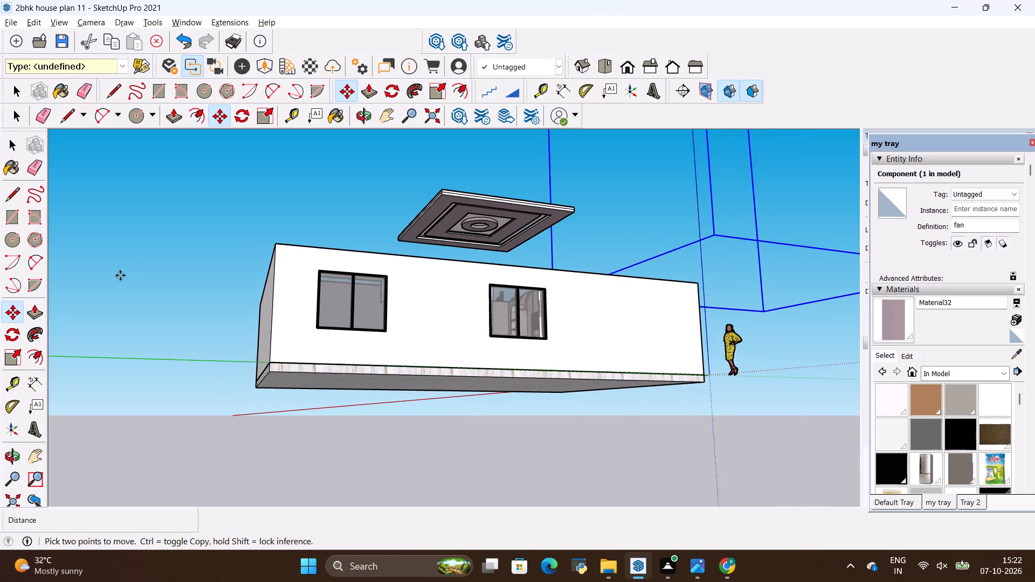
scroll(120, 275, "down", 20)
scroll(120, 275, "down", 11)
scroll(434, 217, "down", 8)
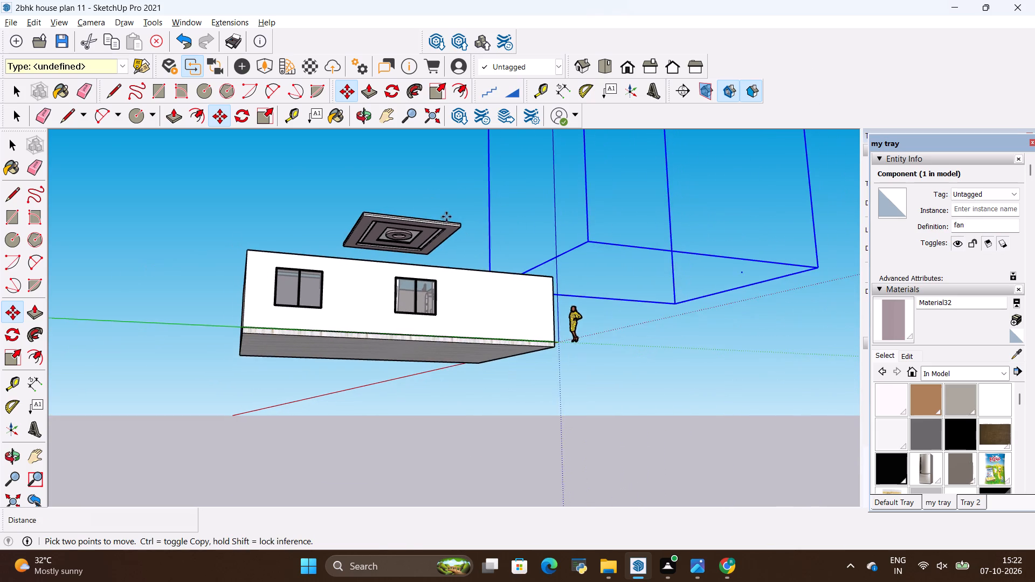
scroll(446, 217, "down", 14)
middle_click_drag(792, 208, 686, 422, "shift")
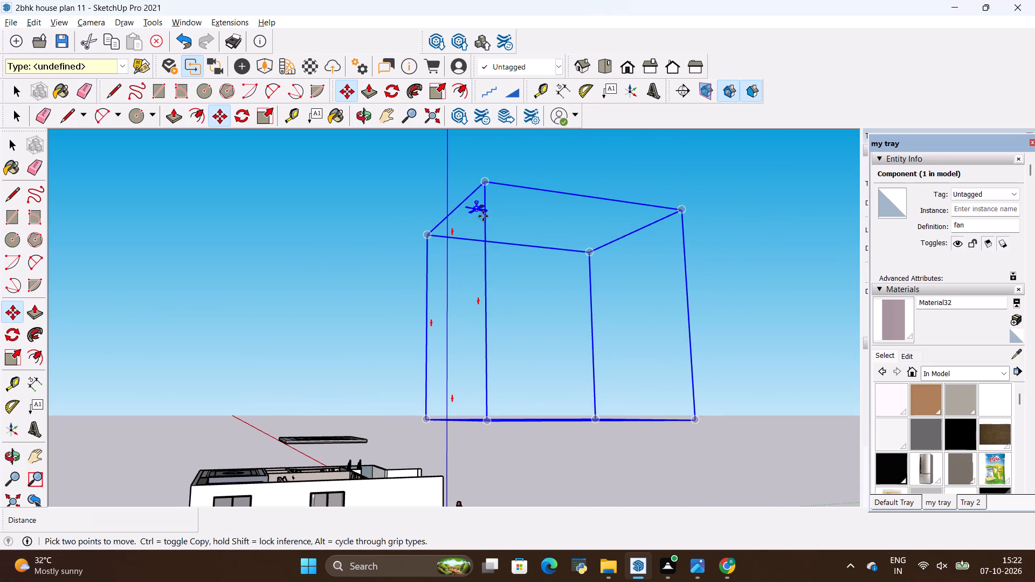
right_click(482, 211)
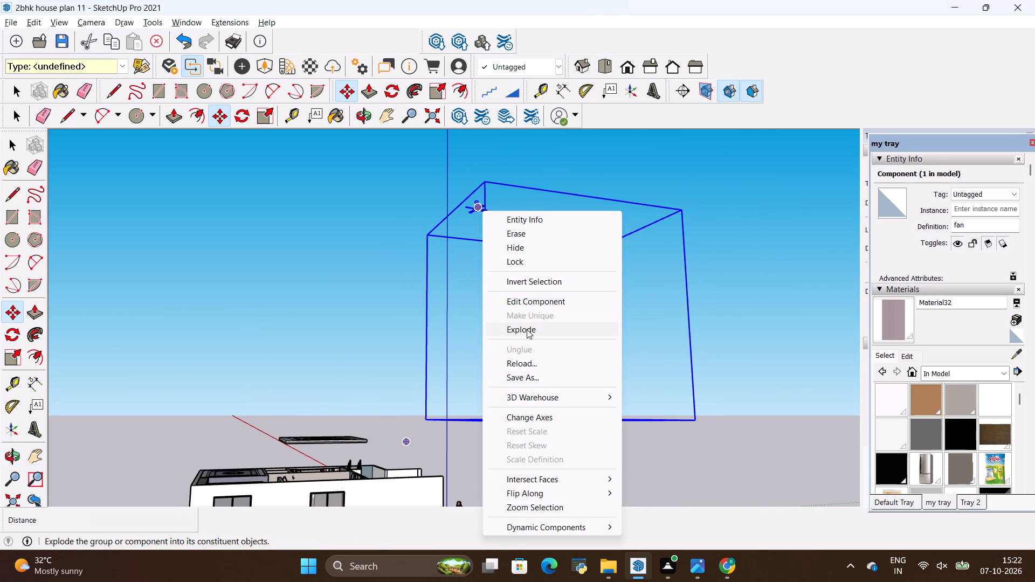
left_click(527, 329)
key("space")
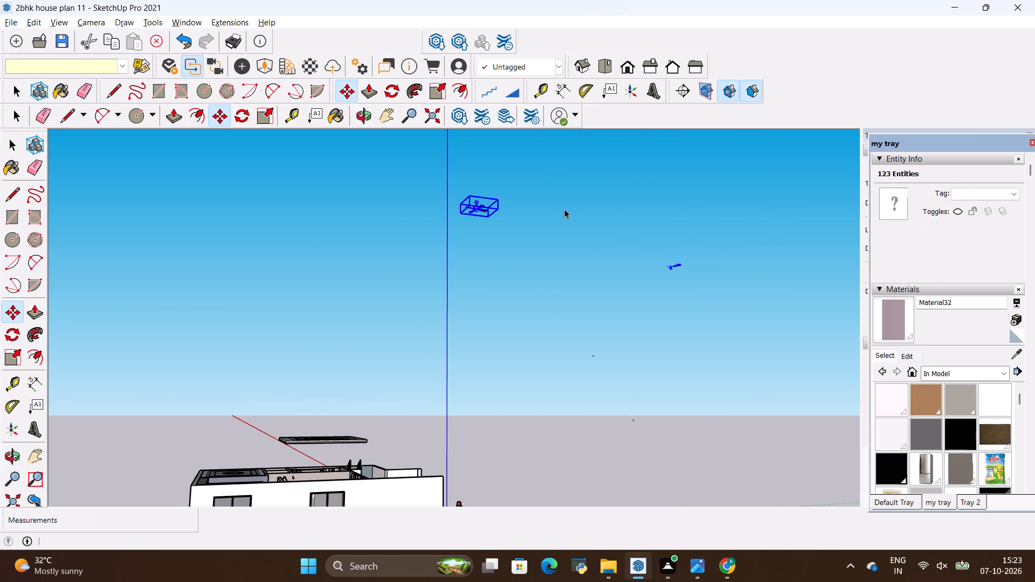
left_click(564, 209)
Move the ceiling fan by the top of its mount into the circular ring's opening under the raised living room ceiling.
left_click(473, 207)
right_click(473, 209)
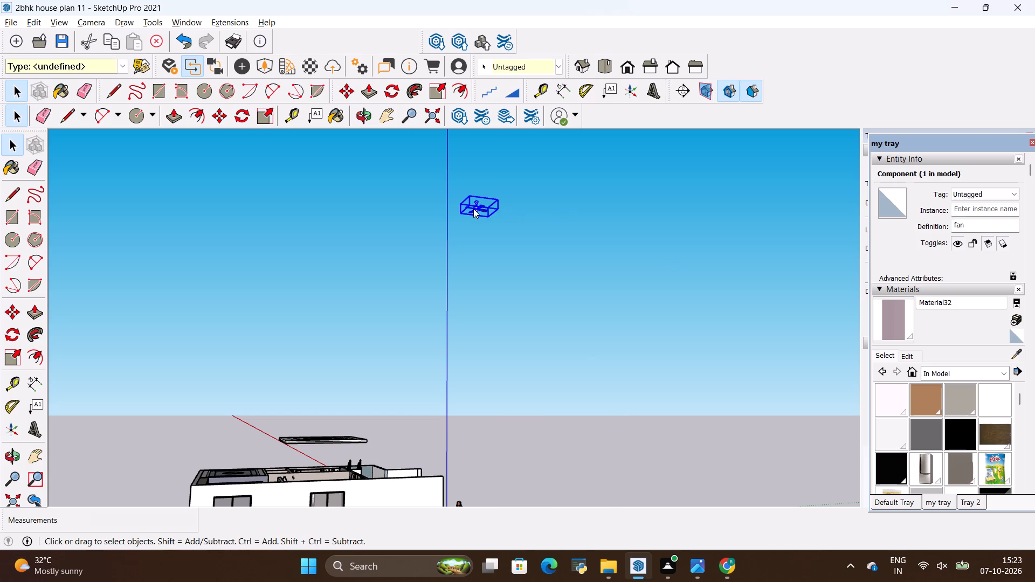
left_click(521, 188)
left_click(475, 204)
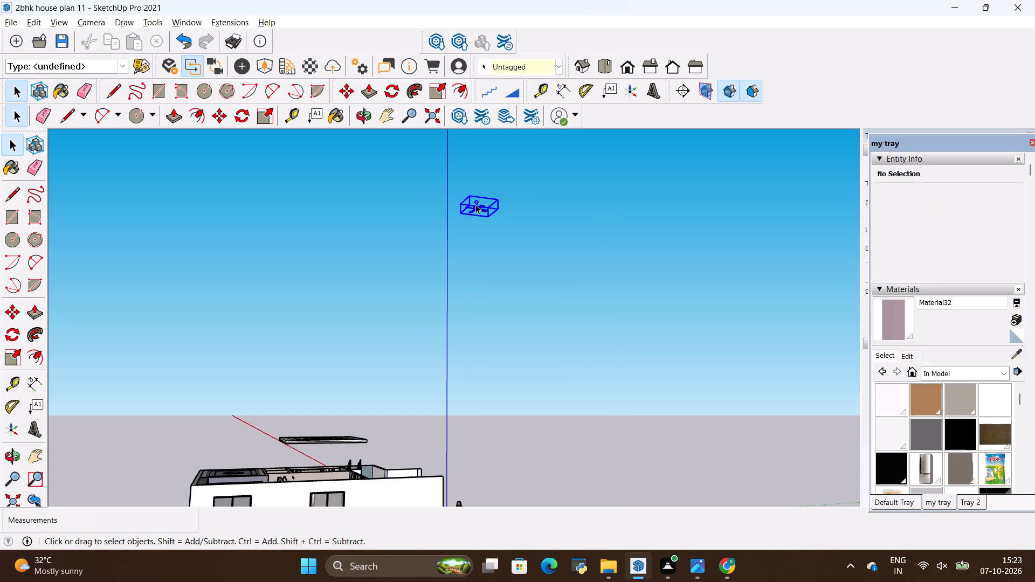
key("m")
scroll(479, 202, "up", 10)
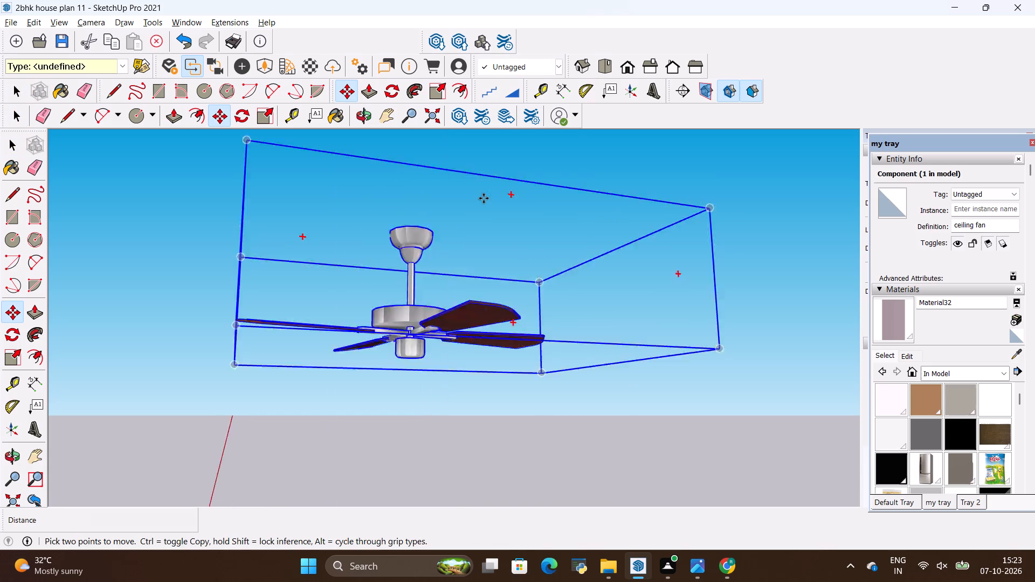
scroll(484, 198, "up", 2)
scroll(526, 188, "down", 4)
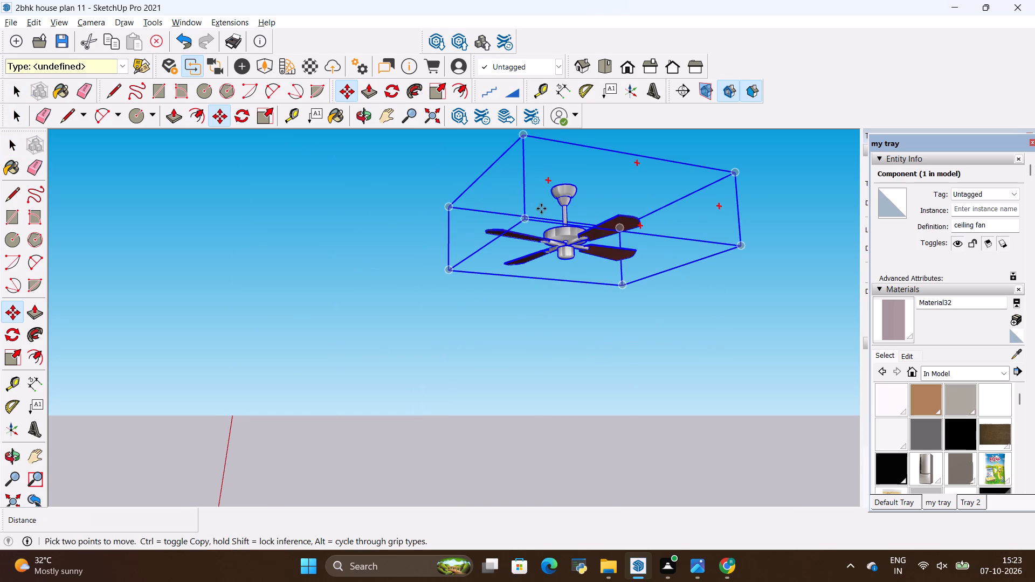
left_click(563, 187)
scroll(353, 279, "down", 7)
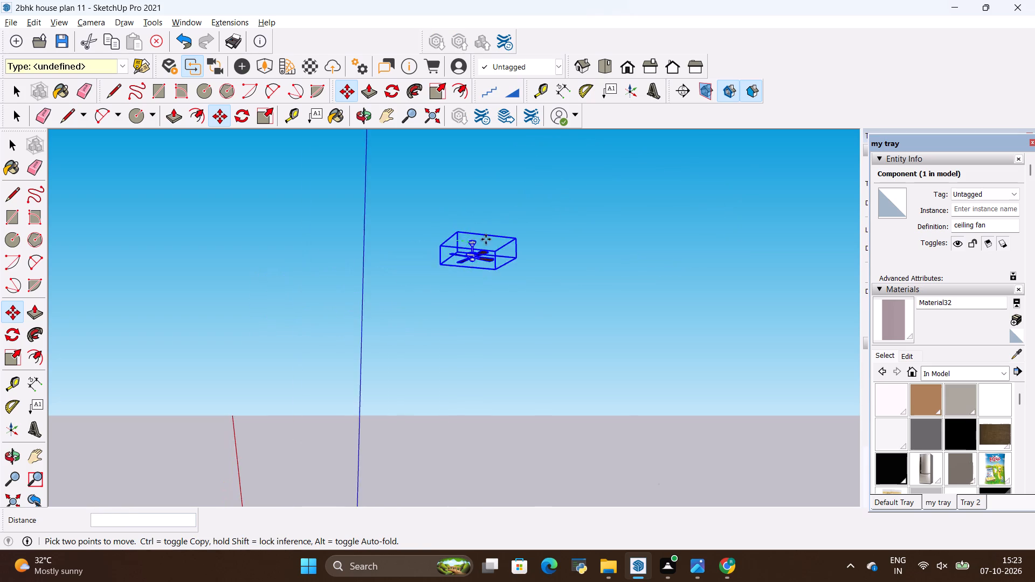
scroll(486, 239, "down", 12)
scroll(403, 371, "up", 18)
scroll(420, 343, "down", 6)
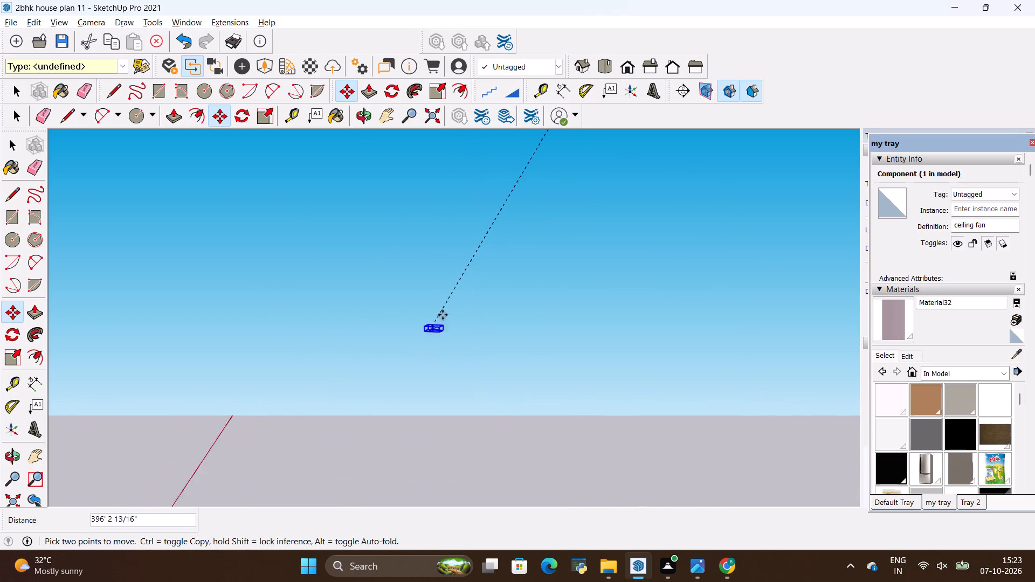
scroll(460, 301, "down", 8)
scroll(458, 339, "down", 17)
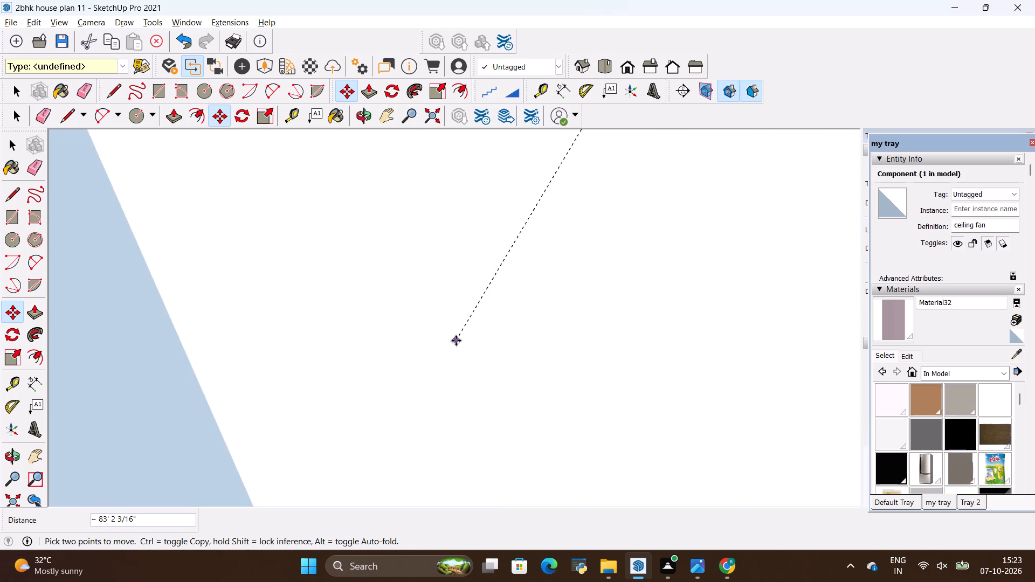
scroll(456, 341, "down", 20)
scroll(456, 341, "down", 20)
scroll(456, 341, "down", 2)
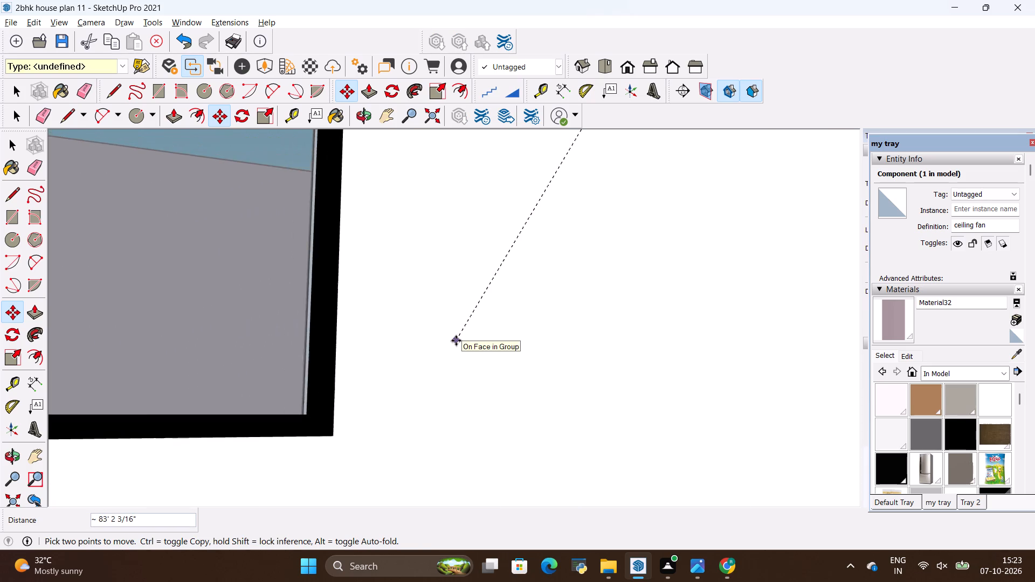
scroll(456, 341, "down", 20)
scroll(456, 341, "down", 20)
scroll(456, 341, "down", 2)
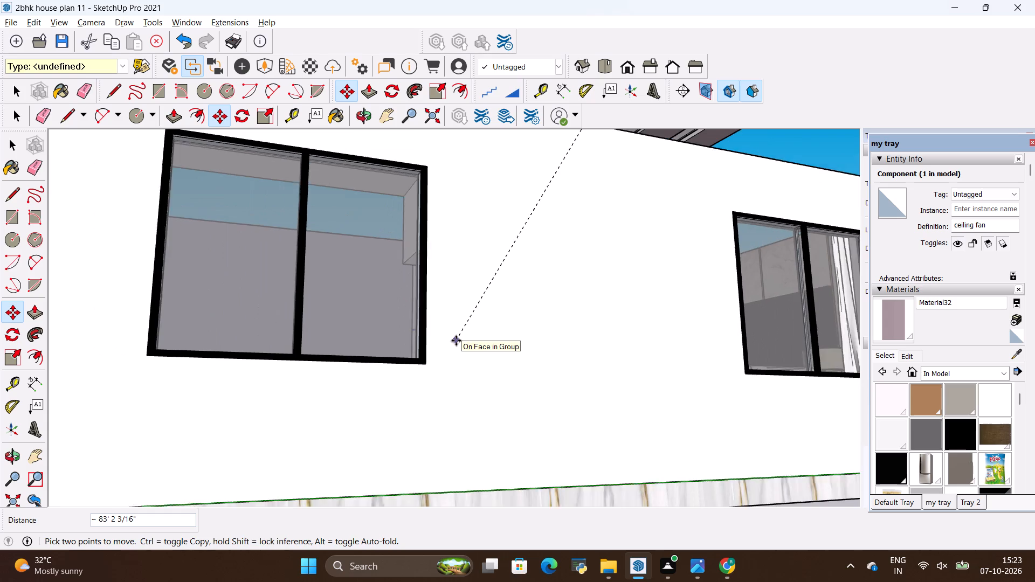
scroll(456, 341, "down", 13)
scroll(525, 311, "down", 6)
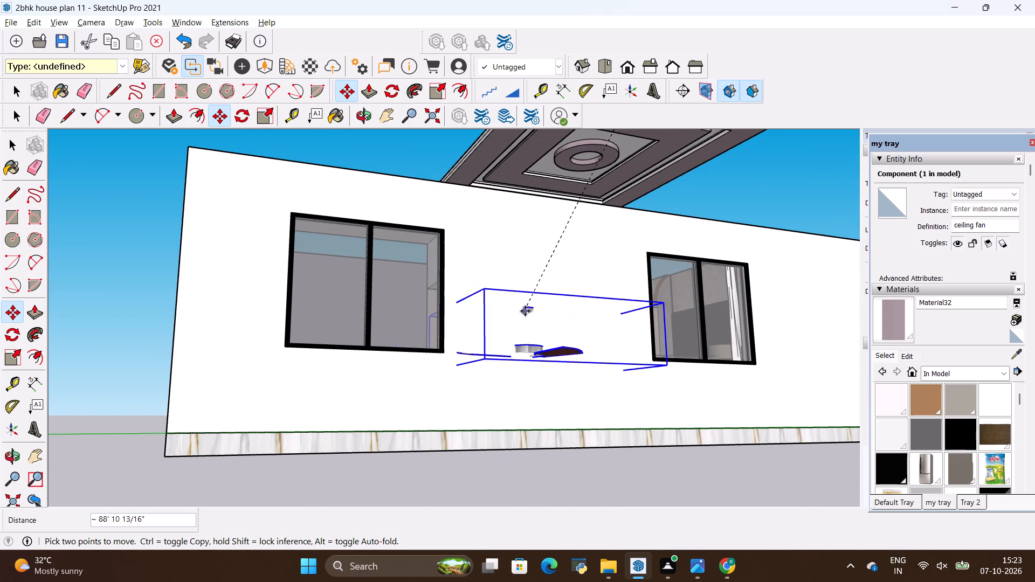
scroll(525, 311, "down", 8)
scroll(574, 239, "up", 10)
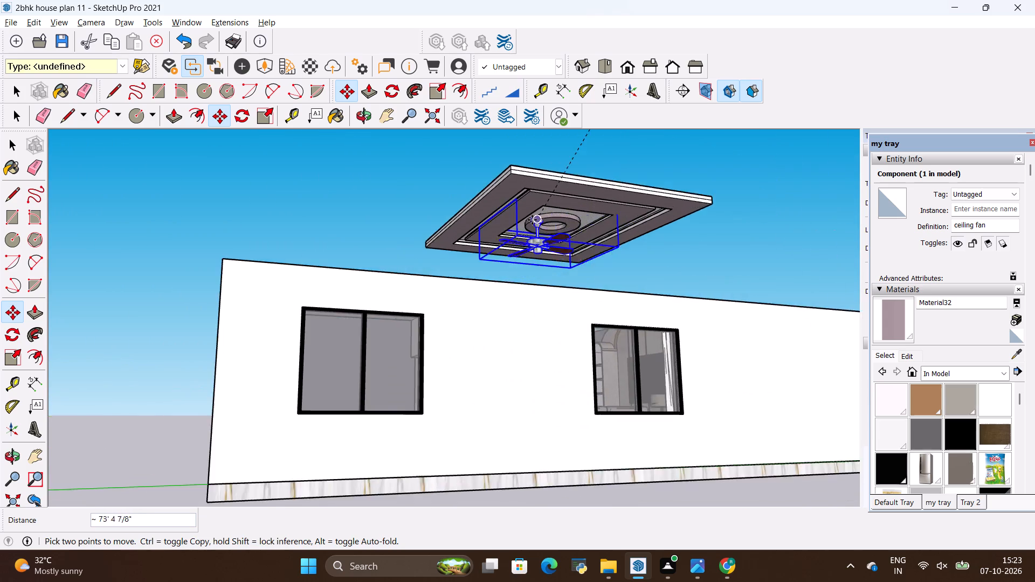
scroll(532, 220, "up", 10)
scroll(584, 231, "up", 9)
middle_click_drag(564, 245, 563, 240)
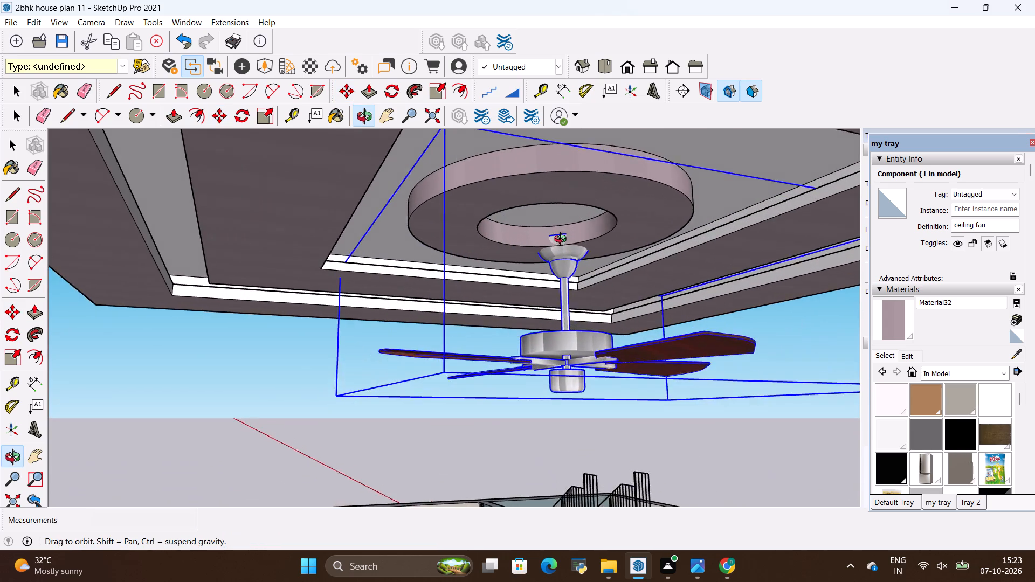
middle_click_drag(563, 240, 563, 197)
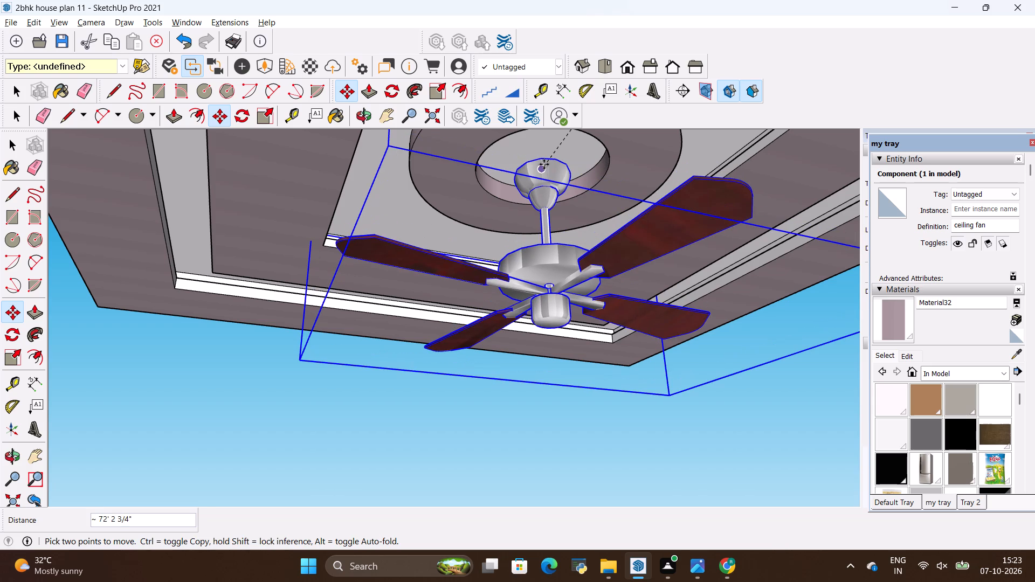
left_click(544, 164)
Move the ceiling fan by the edge of its mount about 6 inches to centre it in the circular ring's opening.
middle_click_drag(592, 175, 533, 257)
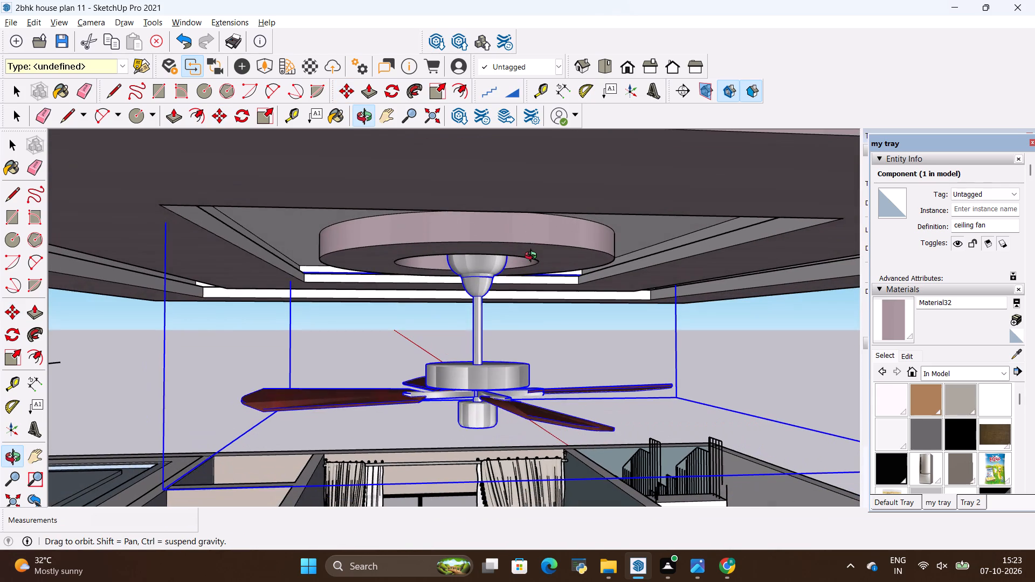
middle_click_drag(533, 257, 534, 257)
scroll(456, 266, "down", 17)
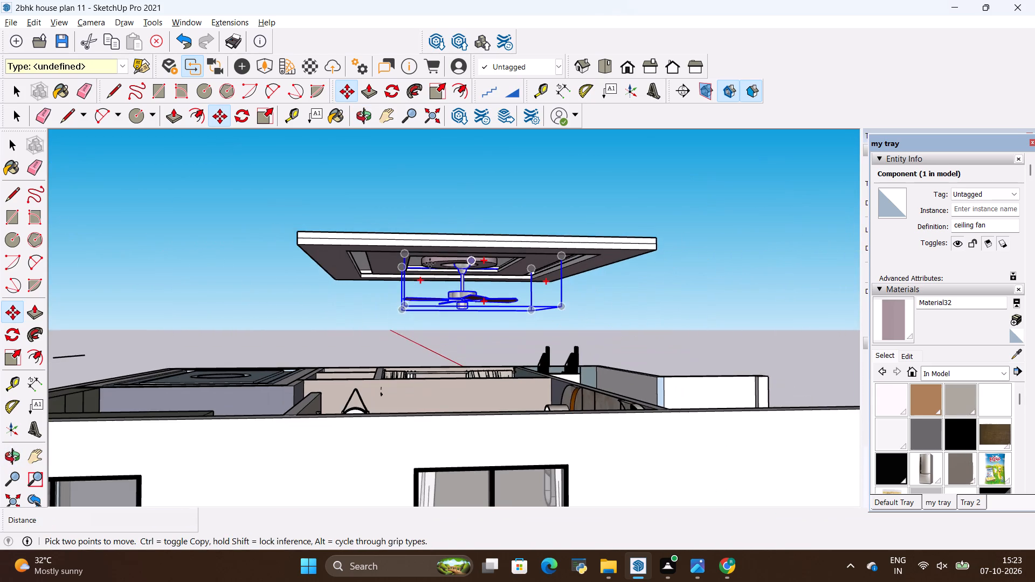
middle_click_drag(372, 263, 625, 249)
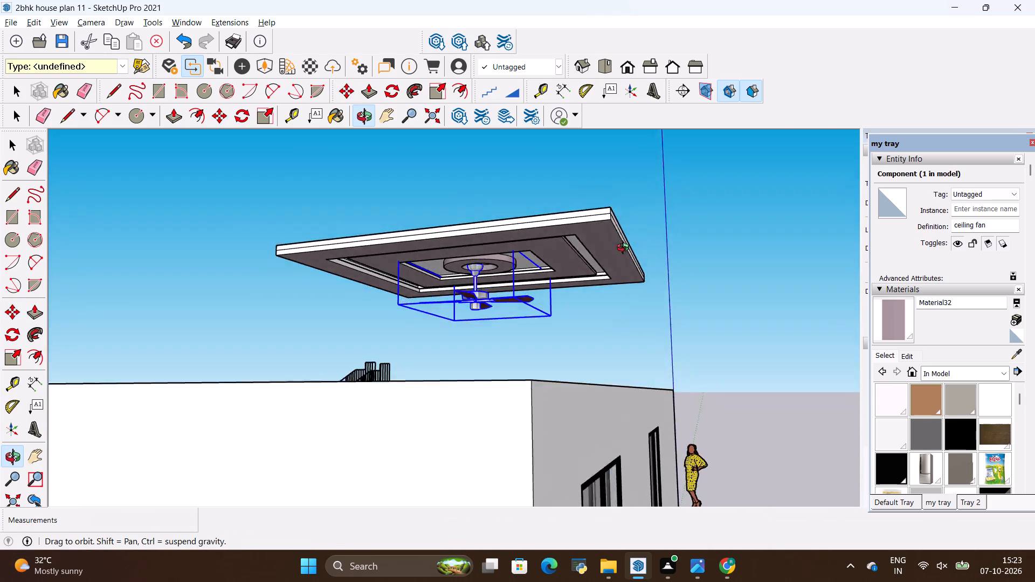
middle_click_drag(625, 249, 636, 217)
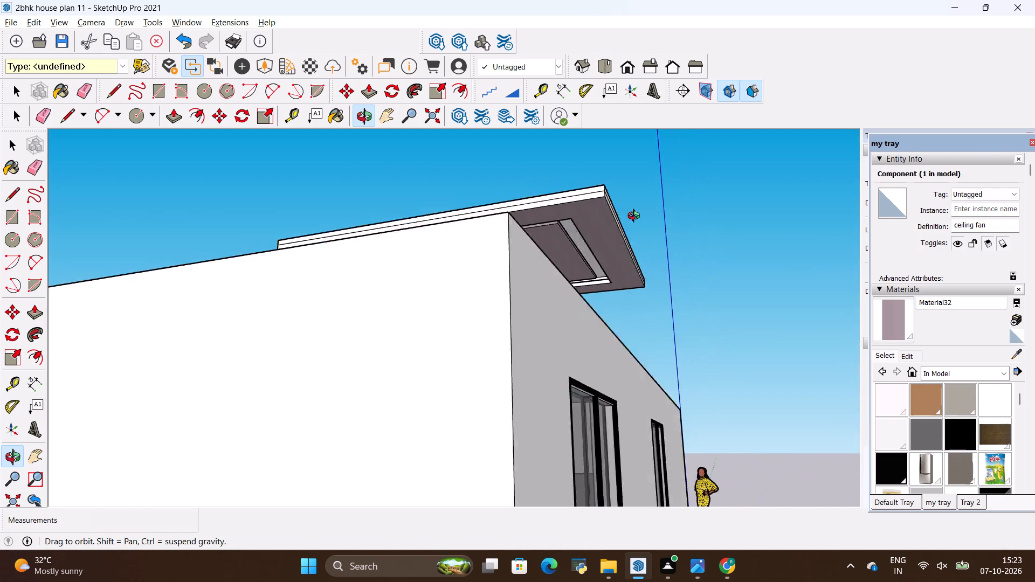
middle_click_drag(636, 217, 677, 259)
scroll(485, 245, "up", 14)
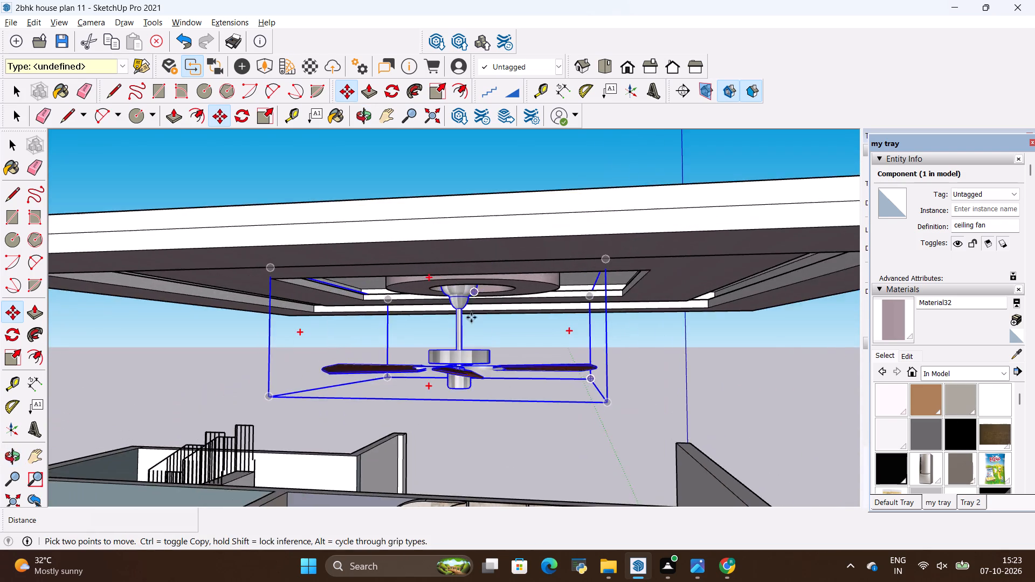
scroll(471, 319, "up", 1)
middle_click_drag(471, 320, 546, 366)
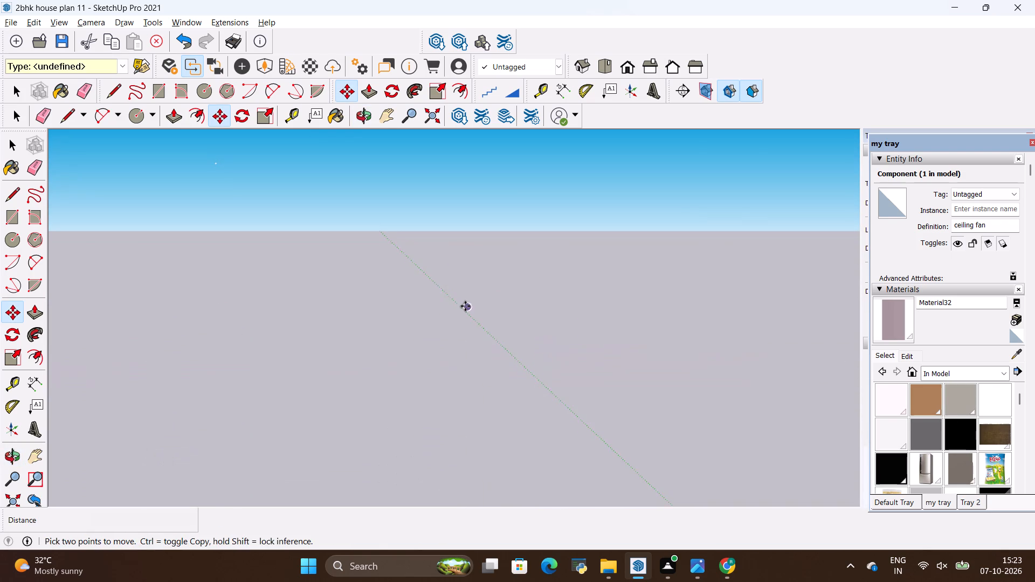
scroll(465, 306, "down", 11)
middle_click_drag(505, 376, 688, 265)
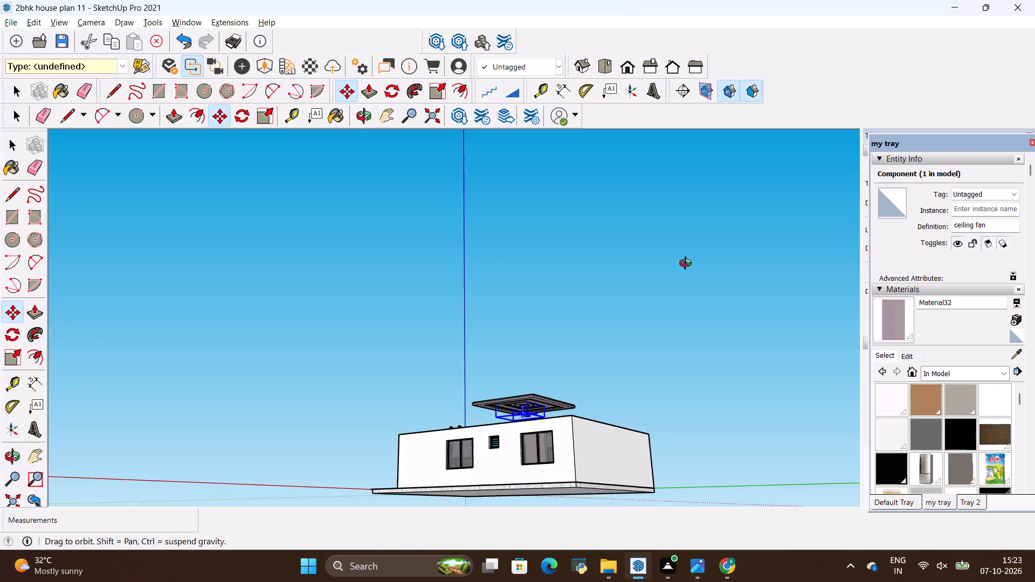
middle_click_drag(688, 265, 689, 265)
scroll(540, 403, "up", 20)
scroll(540, 403, "up", 3)
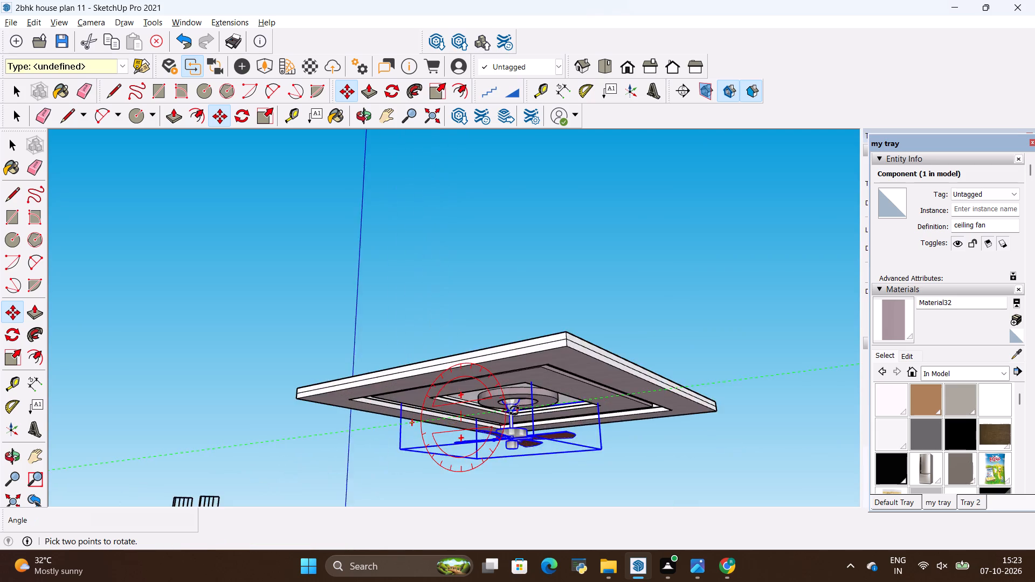
scroll(514, 411, "up", 8)
middle_click_drag(515, 409, 480, 352)
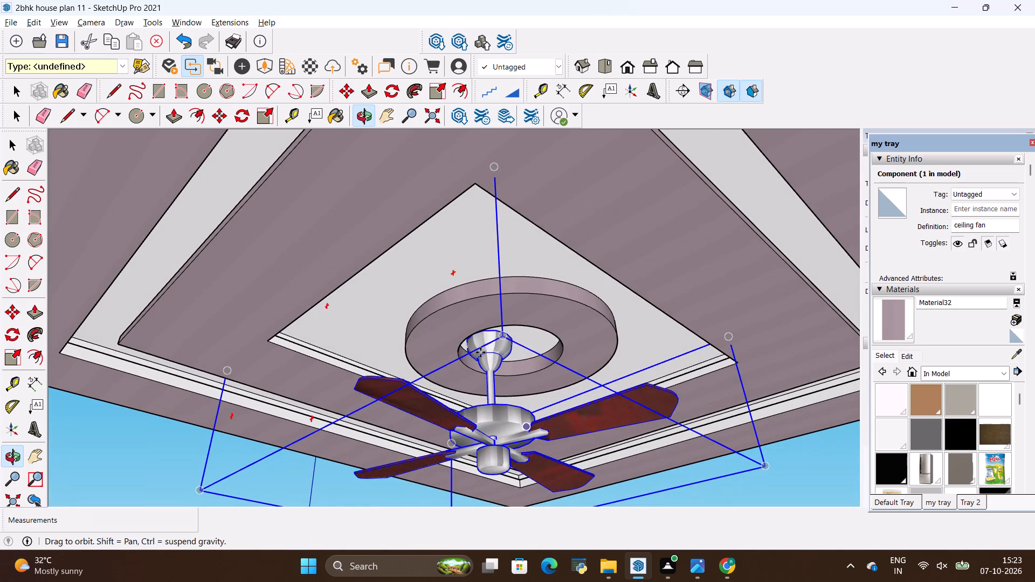
middle_click_drag(540, 351, 515, 361)
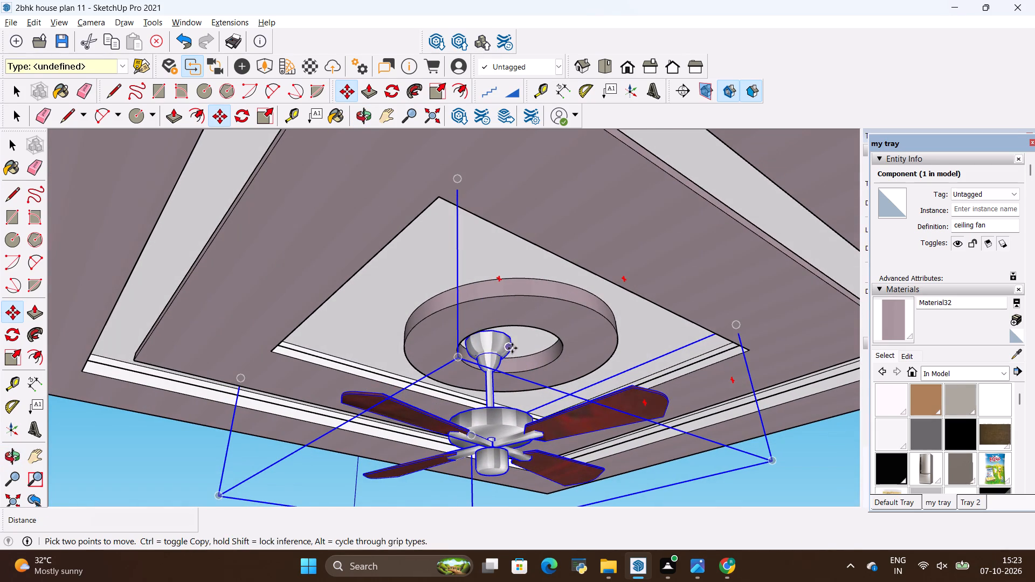
left_click(501, 330)
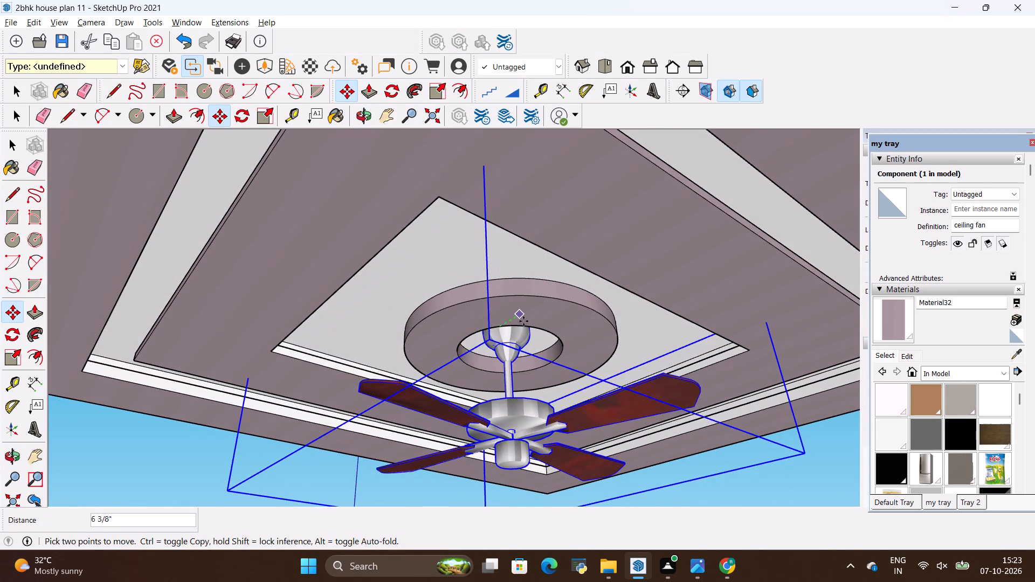
left_click(525, 324)
Scale the ceiling fan vertically from its underside to about 0.75 and clear the selection.
scroll(467, 362, "down", 3)
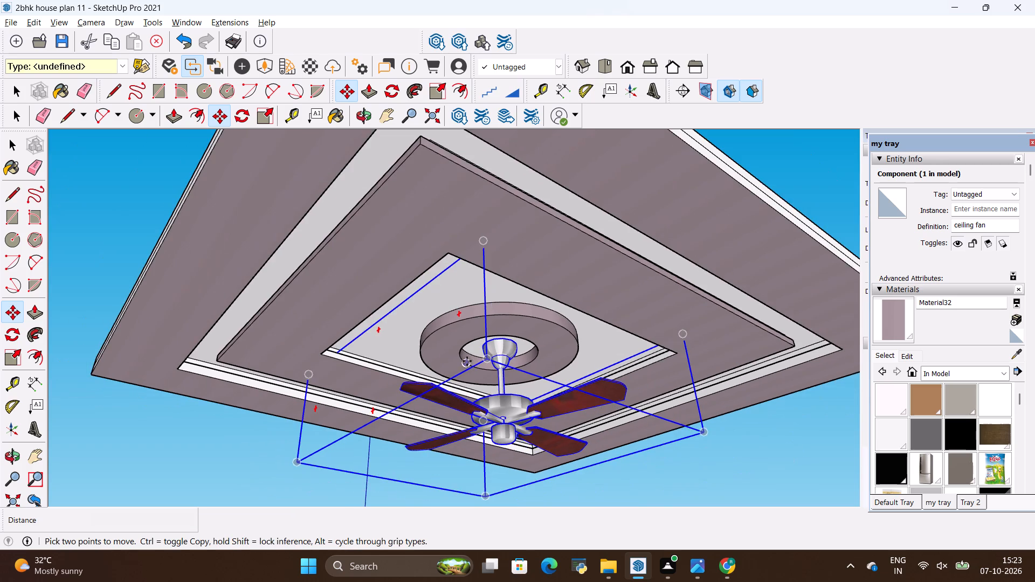
middle_click_drag(460, 350, 636, 443)
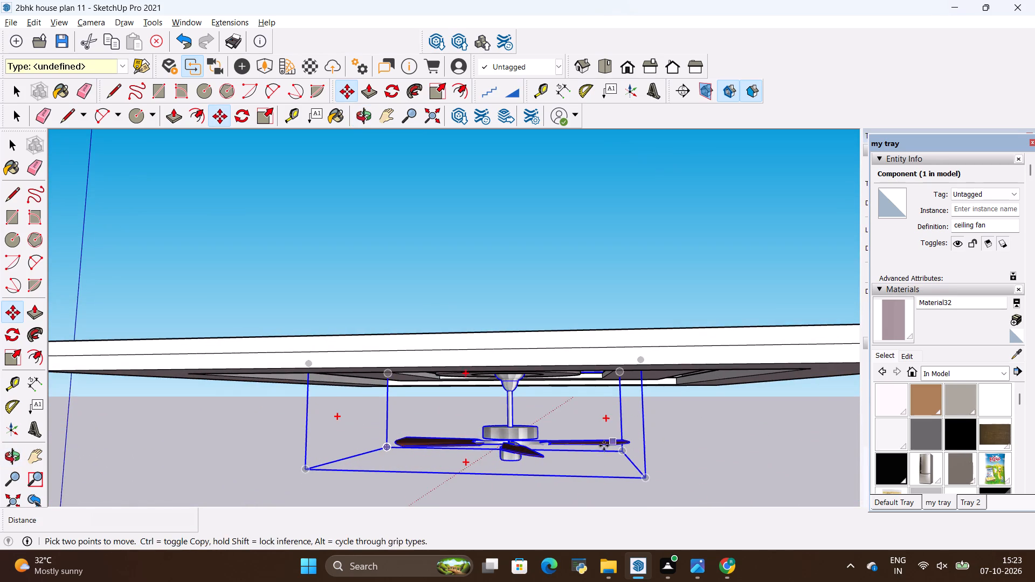
middle_click_drag(541, 457, 541, 347)
key("s")
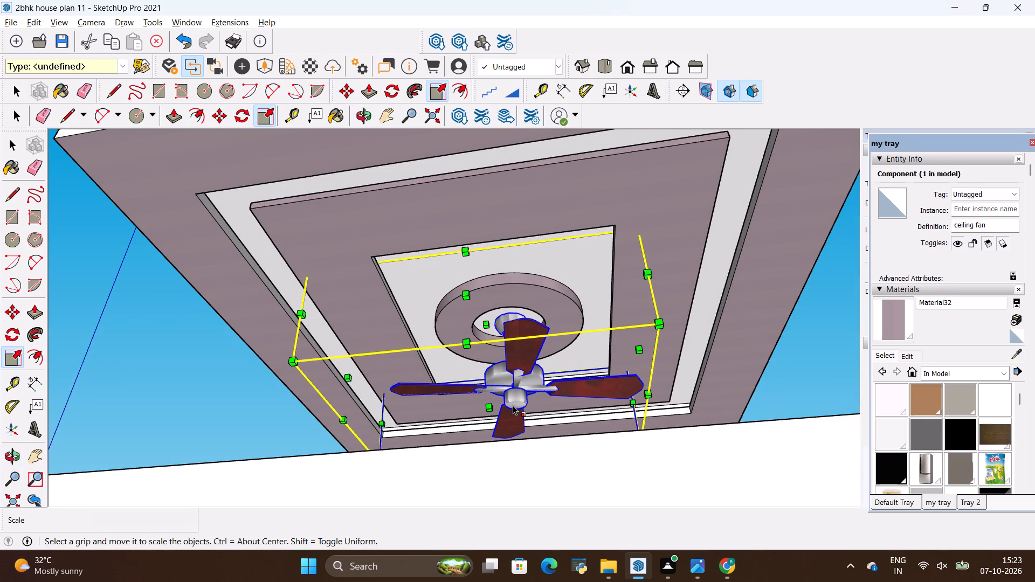
left_click(489, 411)
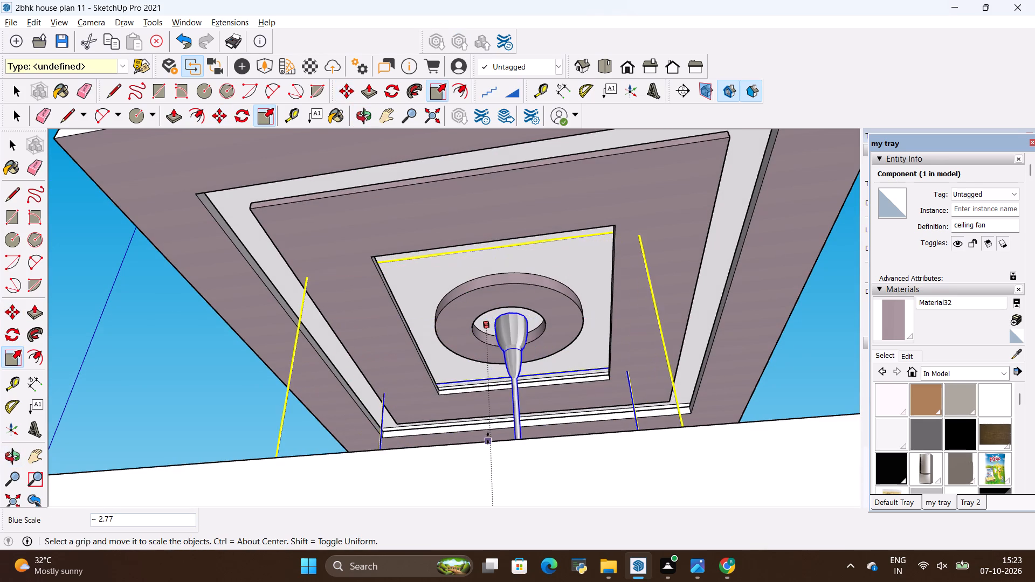
middle_click_drag(533, 344, 535, 347)
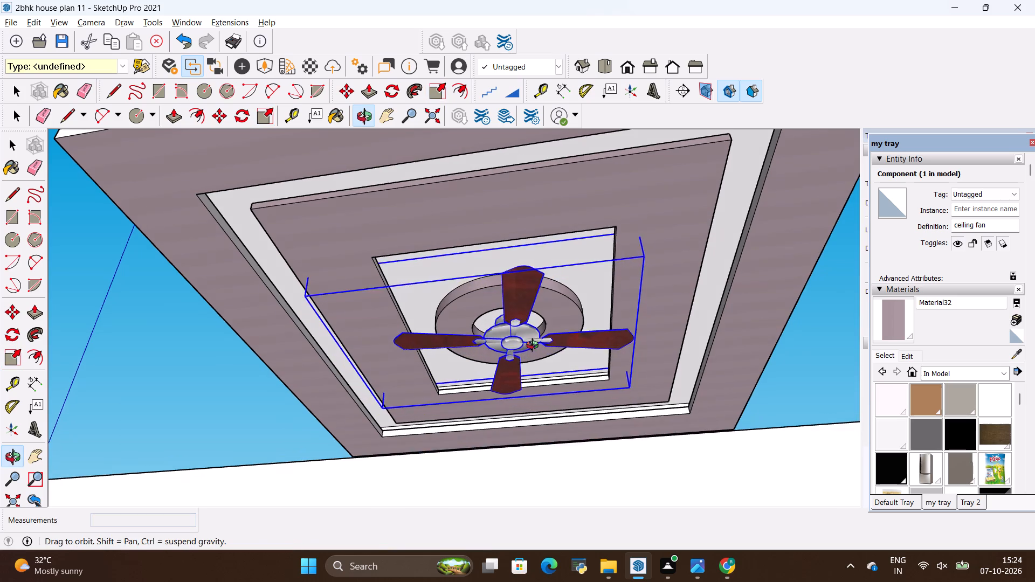
middle_click_drag(535, 347, 578, 418)
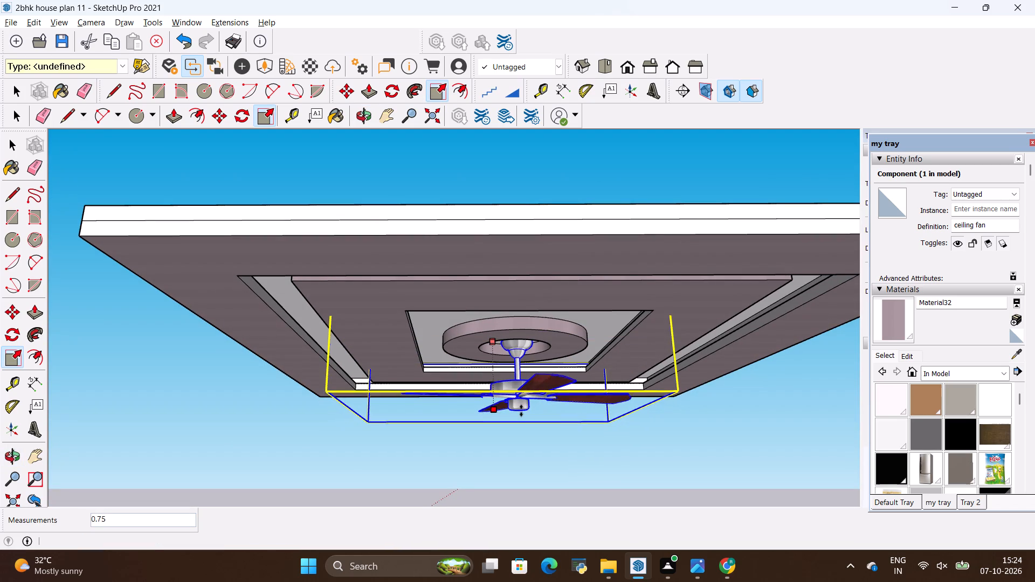
left_click(521, 413)
key("space")
left_click(242, 371)
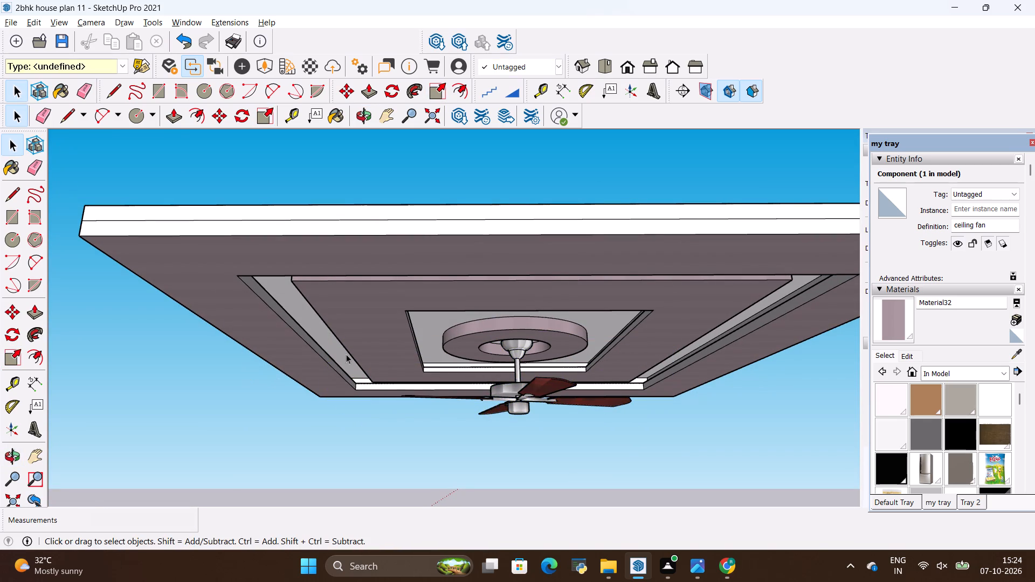
Move the bedroom's false ceiling group straight up, higher than the raised living room ceiling, and clear the selection.
scroll(479, 322, "down", 6)
key("space")
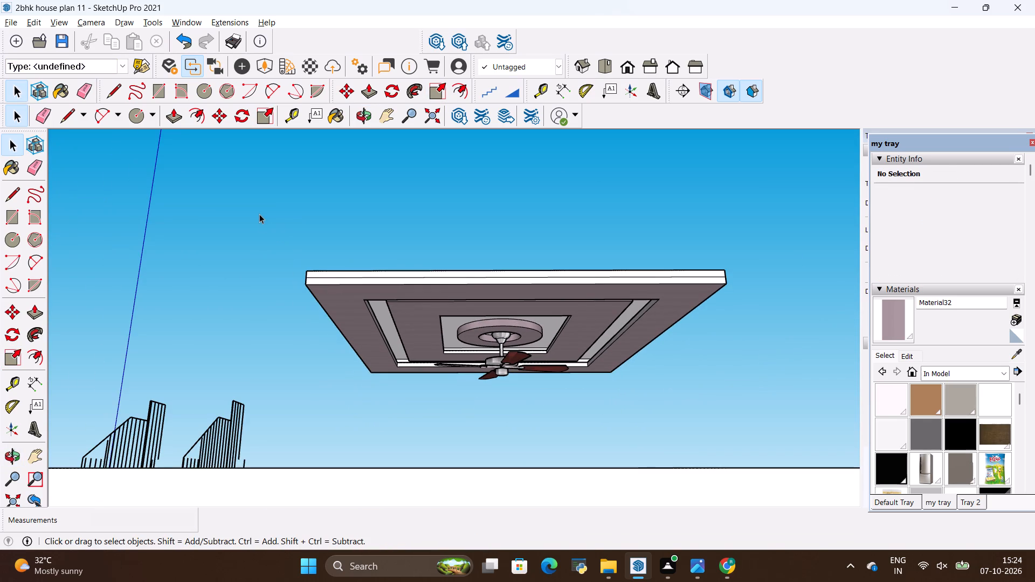
scroll(517, 284, "down", 11)
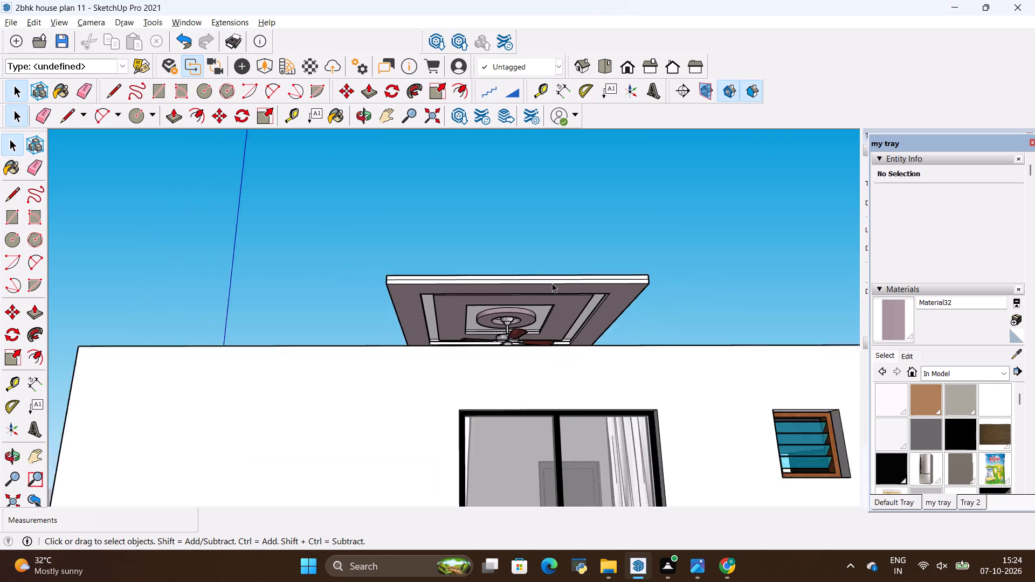
middle_click_drag(600, 280, 568, 399)
scroll(450, 300, "down", 5)
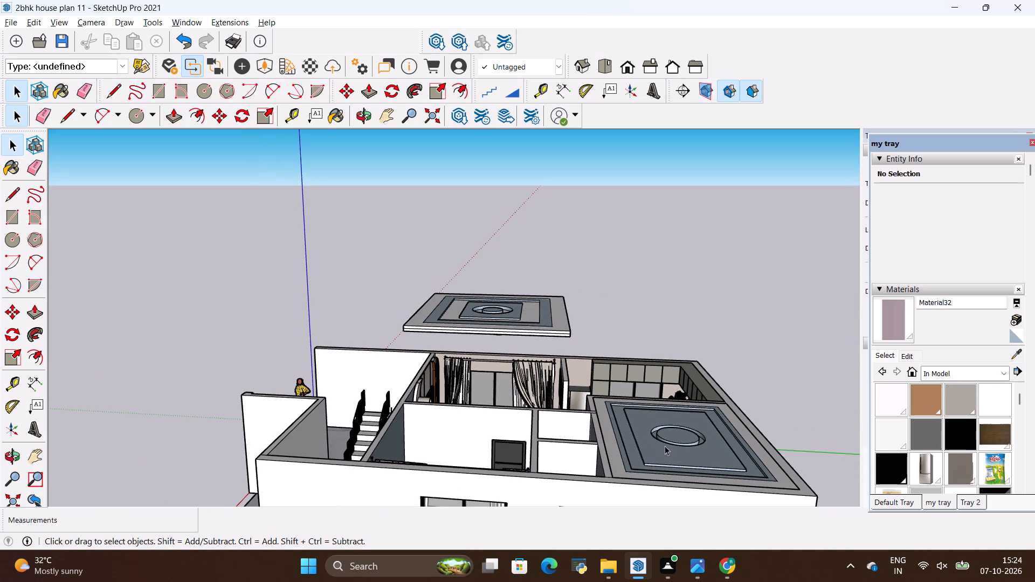
left_click(665, 447)
key("m")
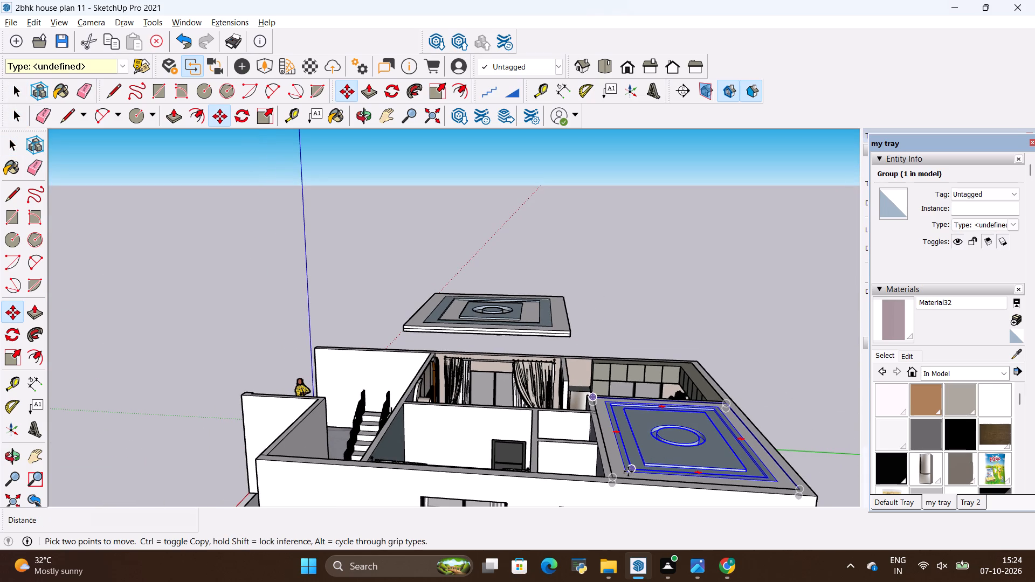
left_click(628, 472)
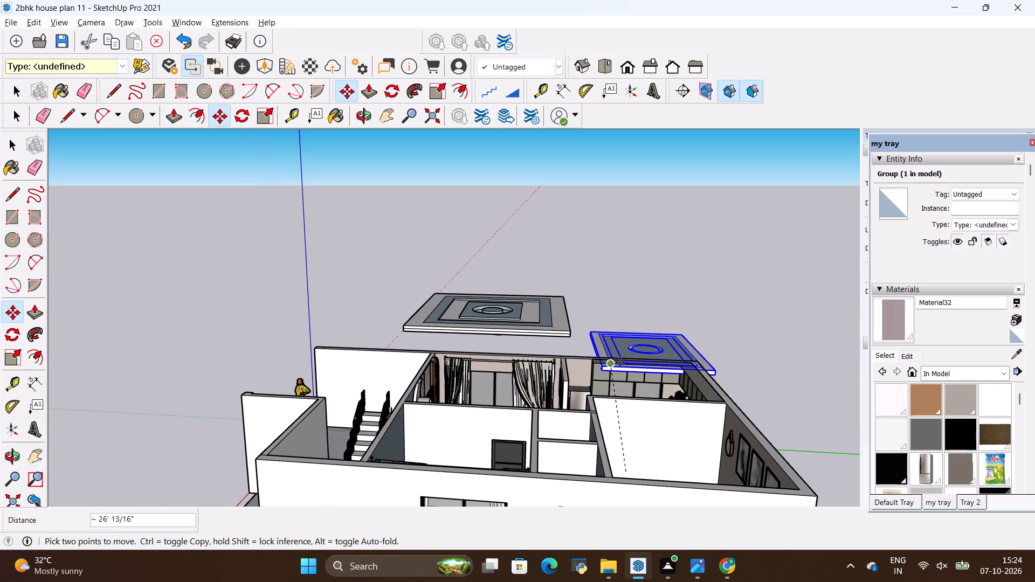
key("Up")
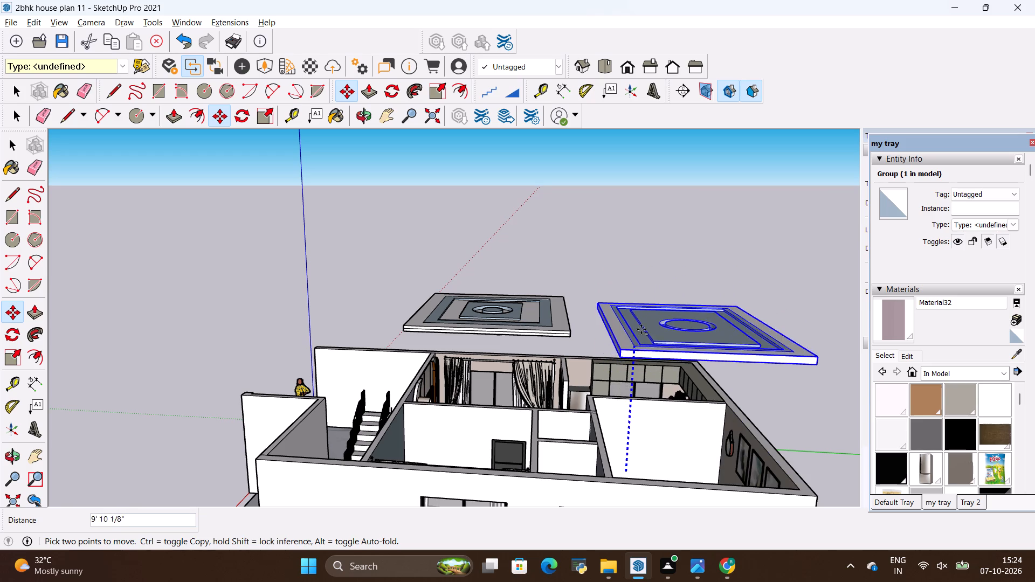
left_click(647, 300)
middle_click_drag(561, 460, 811, 390)
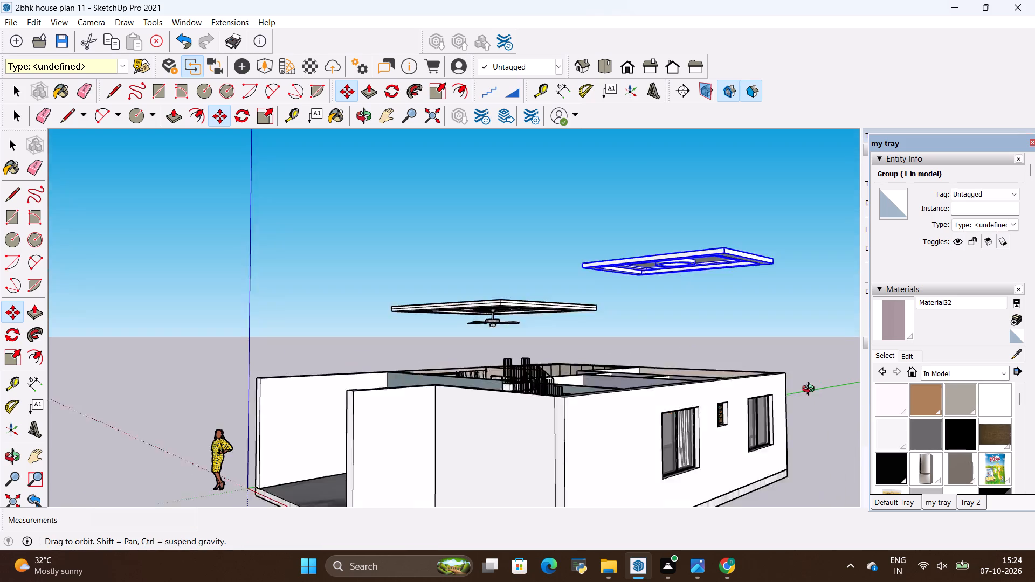
middle_click_drag(811, 390, 768, 345)
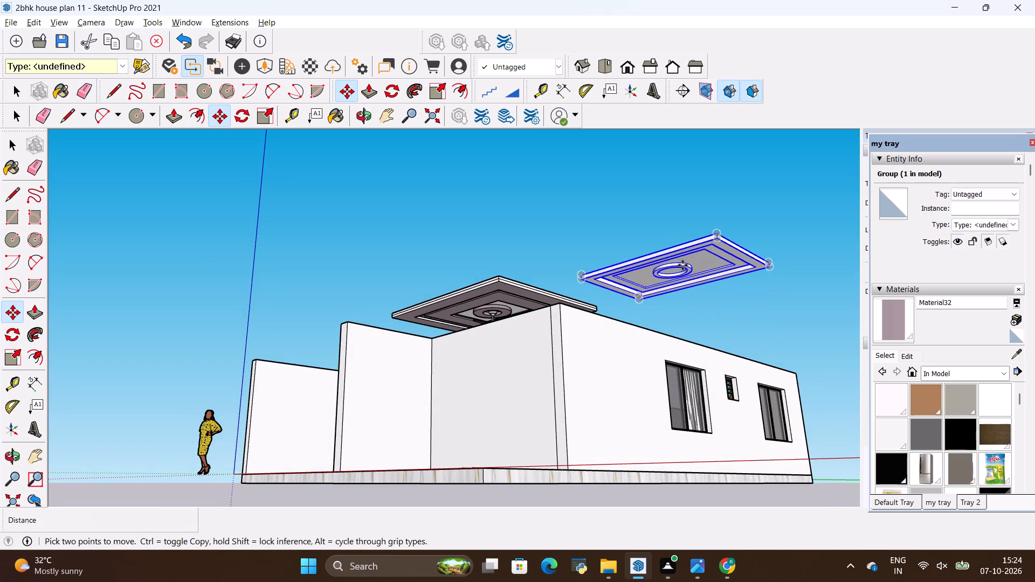
scroll(682, 265, "up", 8)
key("space")
left_click(573, 250)
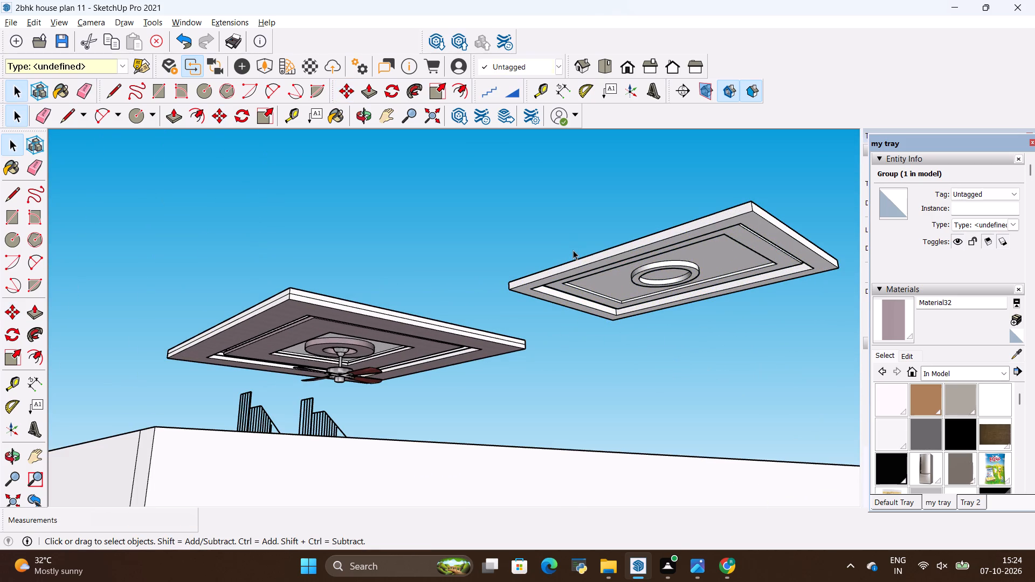
Open the raised bedroom false ceiling group for editing, with its underside in view.
middle_click_drag(668, 317, 506, 274)
scroll(509, 274, "up", 1)
scroll(510, 274, "down", 14)
scroll(581, 154, "up", 6)
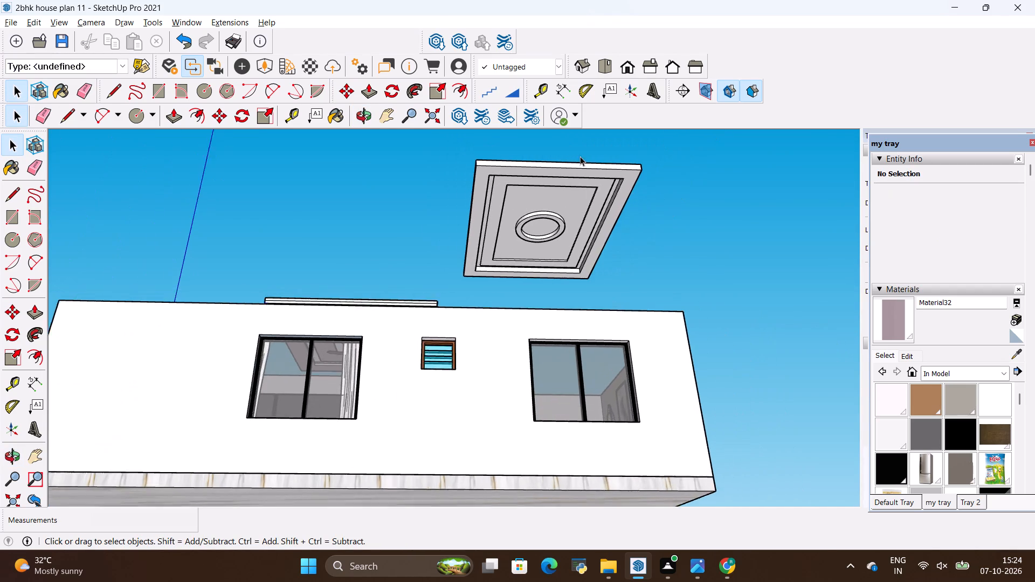
scroll(580, 156, "up", 8)
double_click(579, 175)
scroll(586, 226, "up", 1)
middle_click_drag(590, 240, 554, 255)
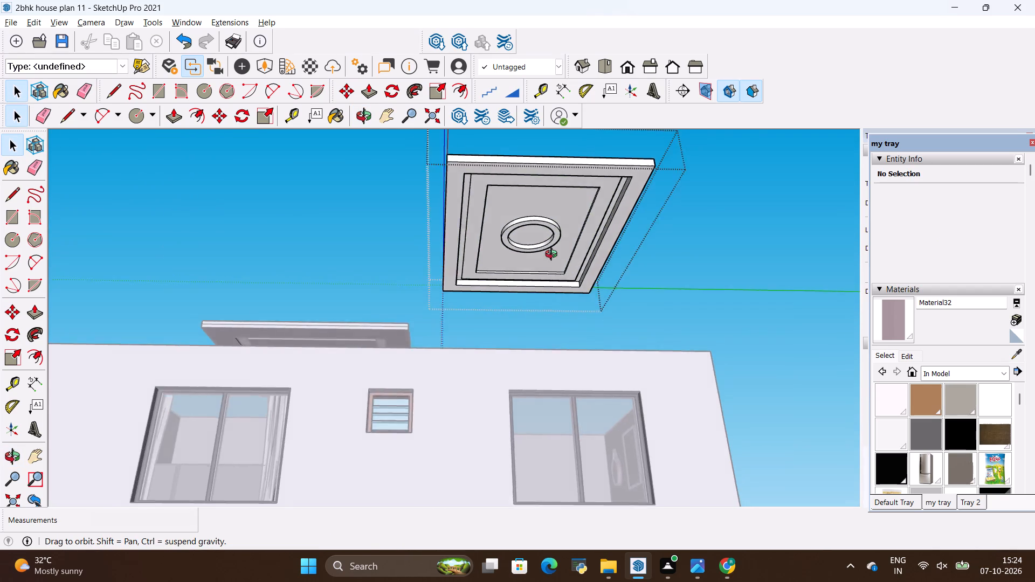
middle_click_drag(554, 255, 590, 275)
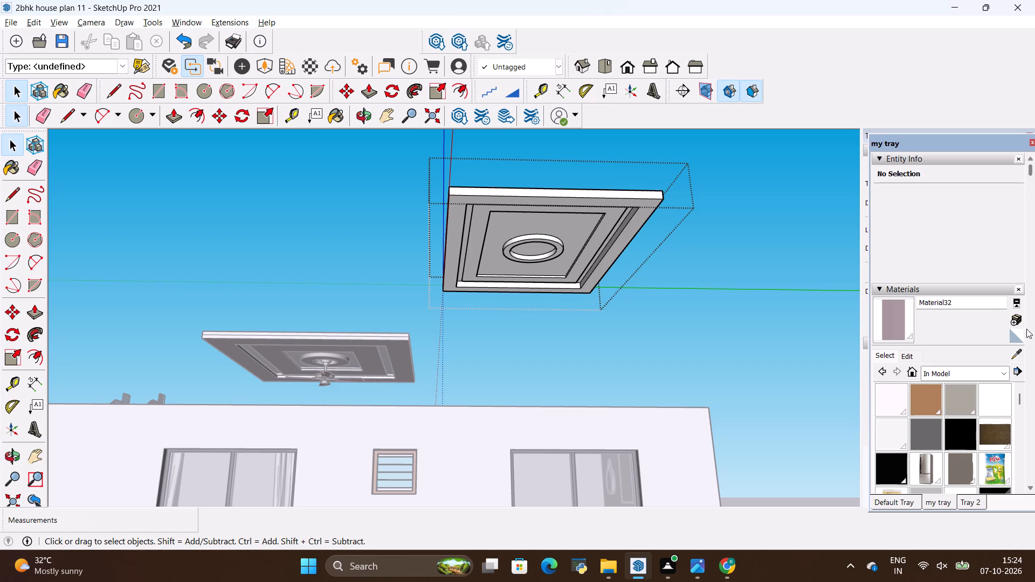
Create a new material from the taupe texture image 3cd20c8524baf53172bd83de409b0e3b in the all materials folder.
left_click(1016, 320)
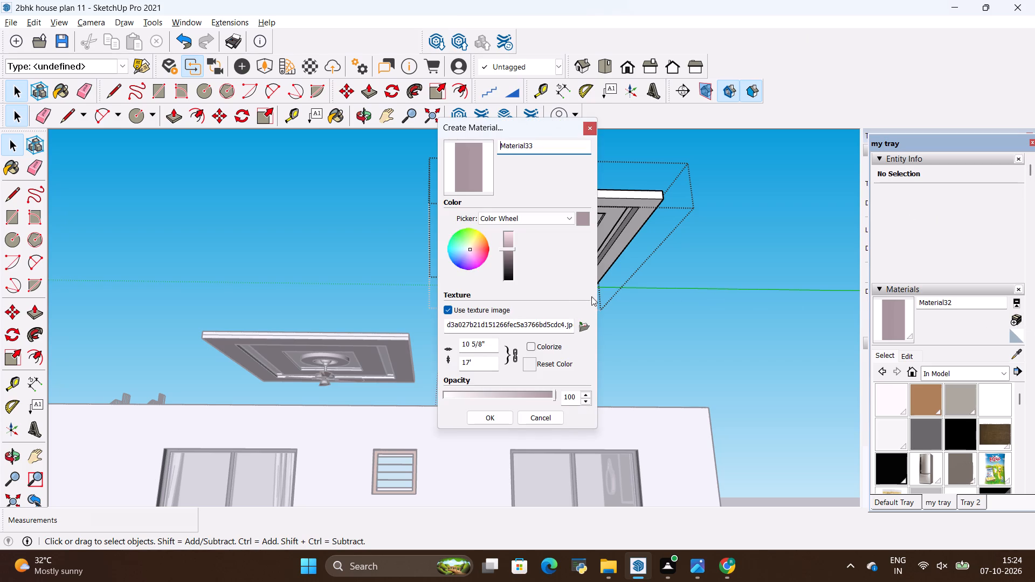
left_click(579, 327)
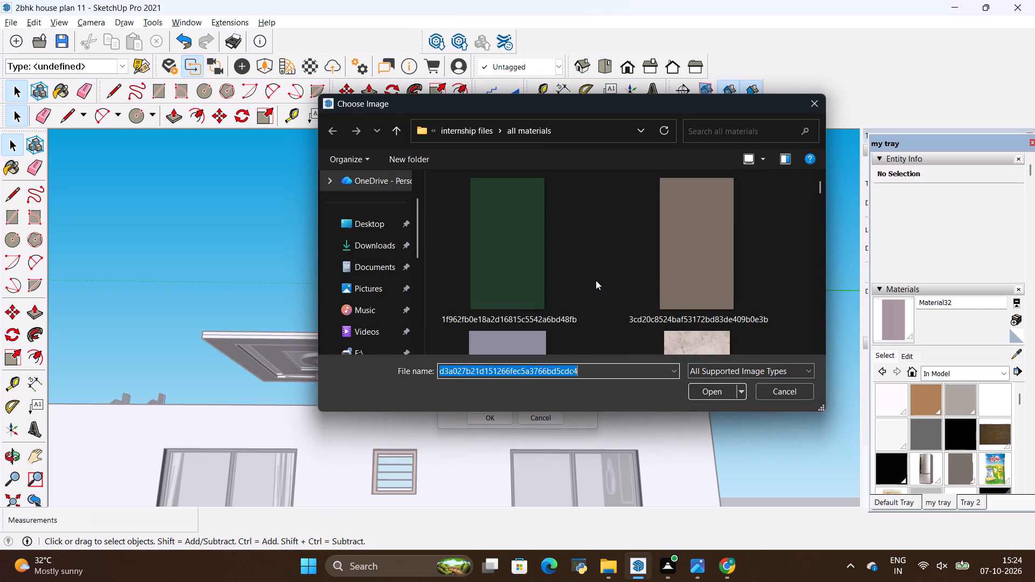
scroll(610, 277, "down", 3)
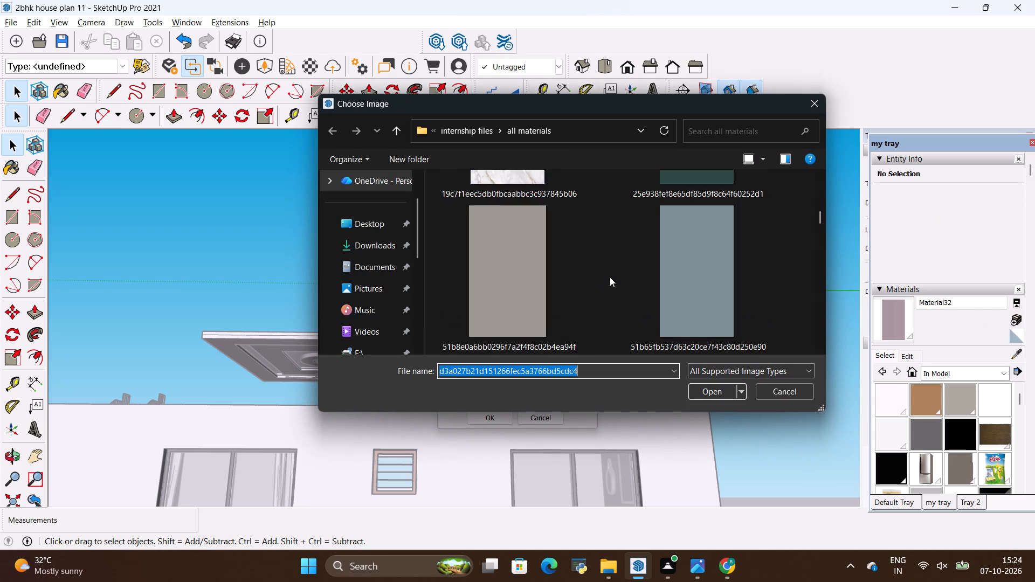
scroll(610, 277, "down", 1)
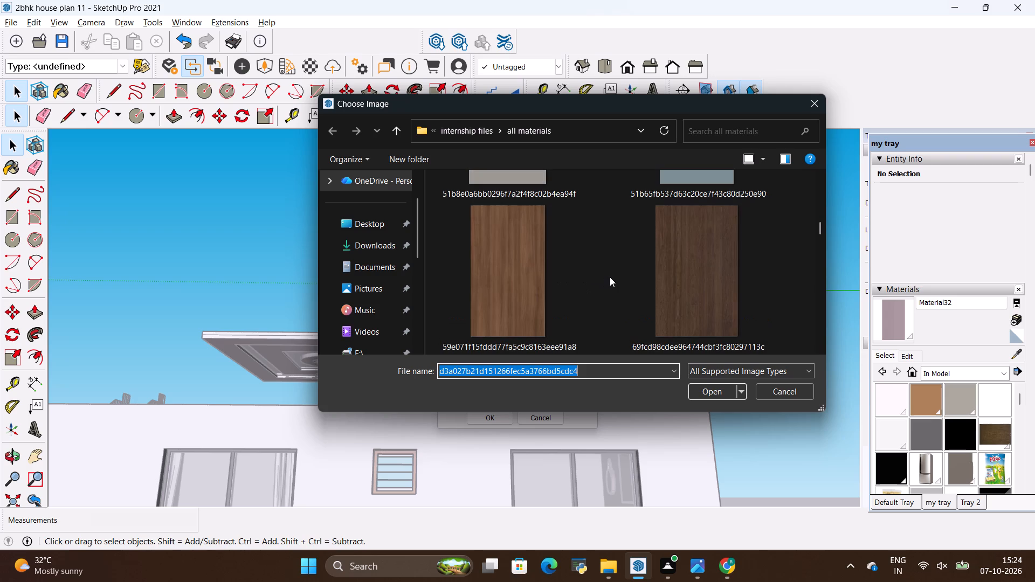
scroll(610, 277, "down", 1)
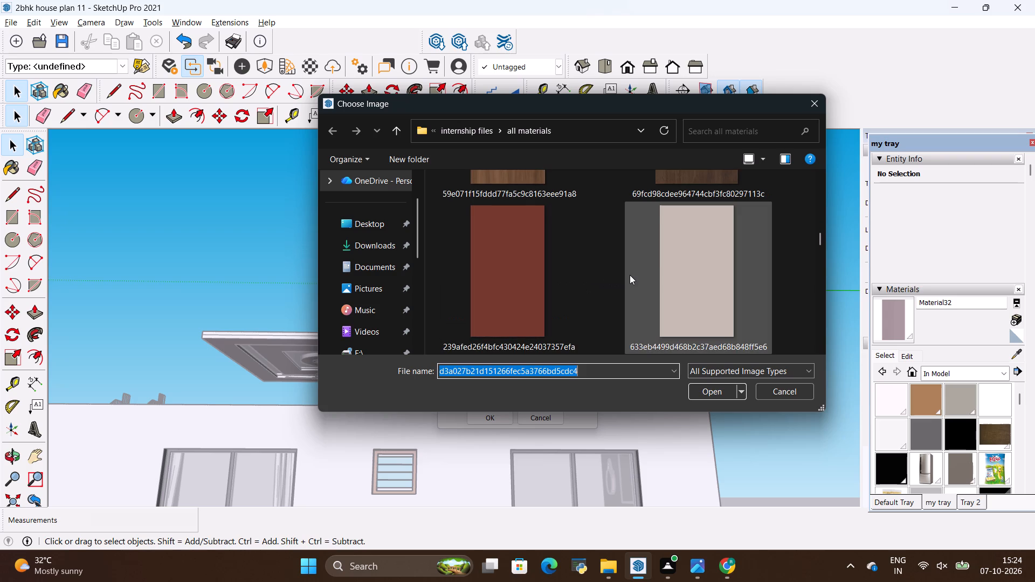
scroll(630, 274, "down", 11)
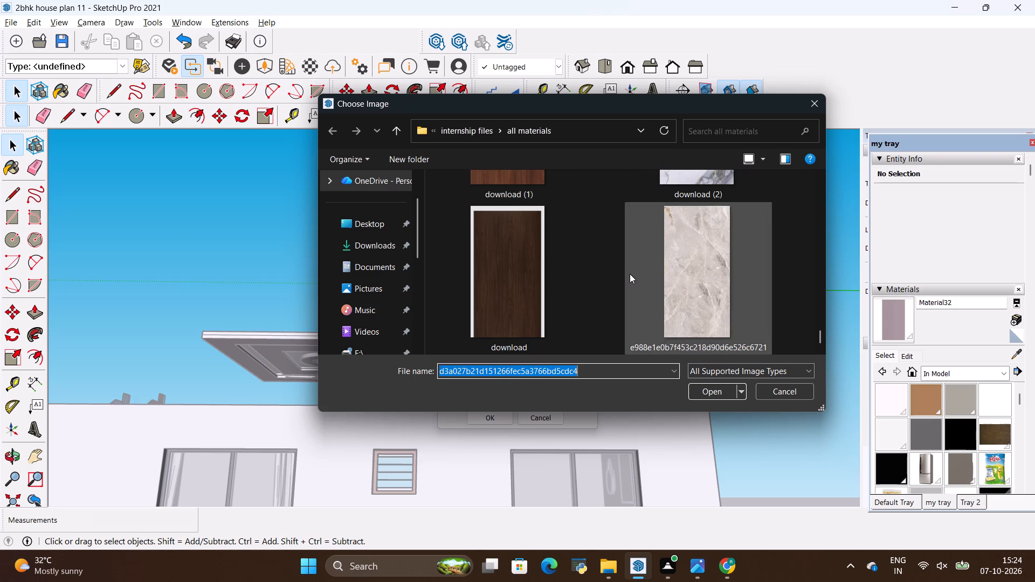
scroll(619, 271, "down", 2)
scroll(609, 272, "up", 1)
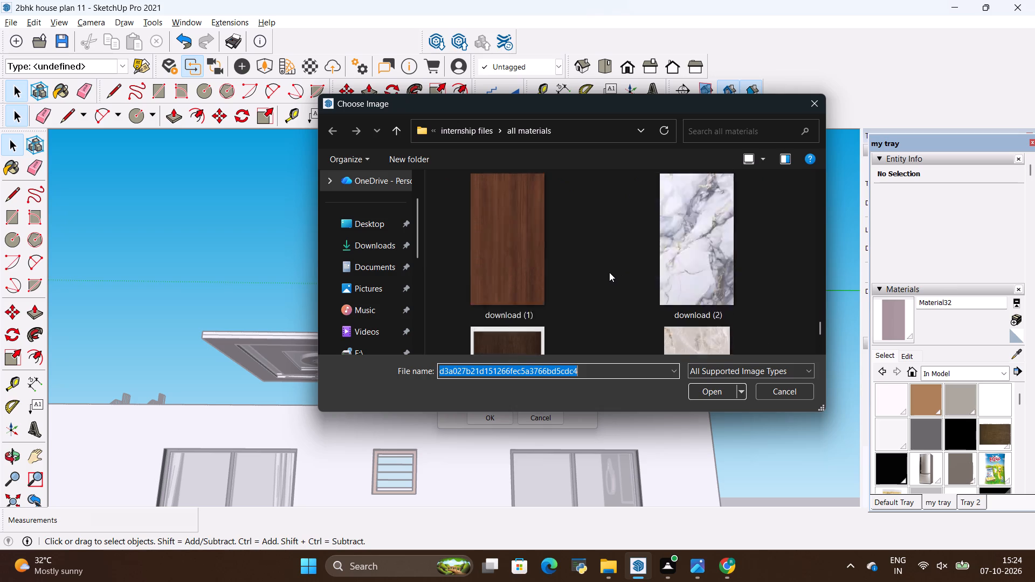
scroll(609, 272, "up", 6)
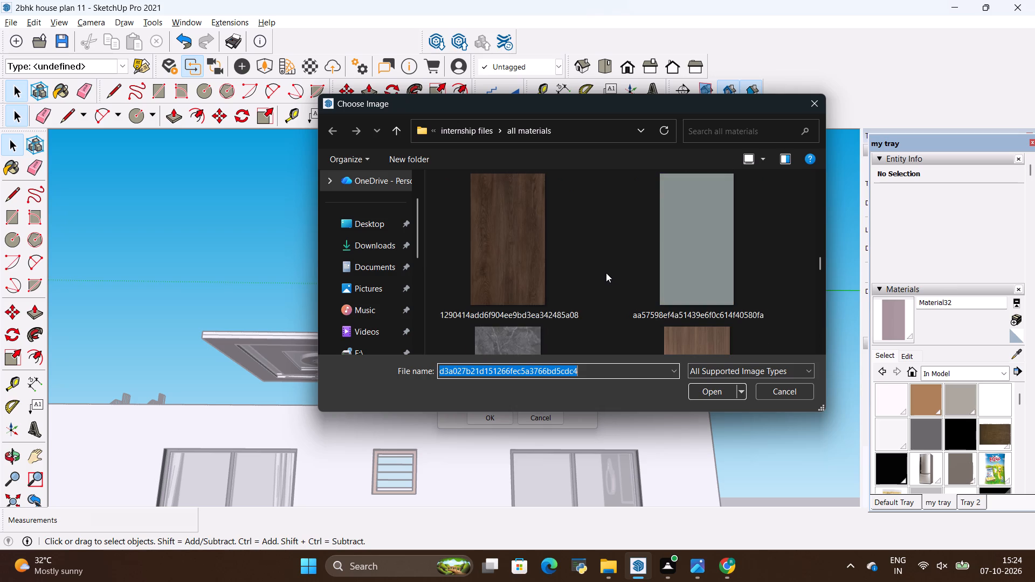
scroll(664, 264, "up", 2)
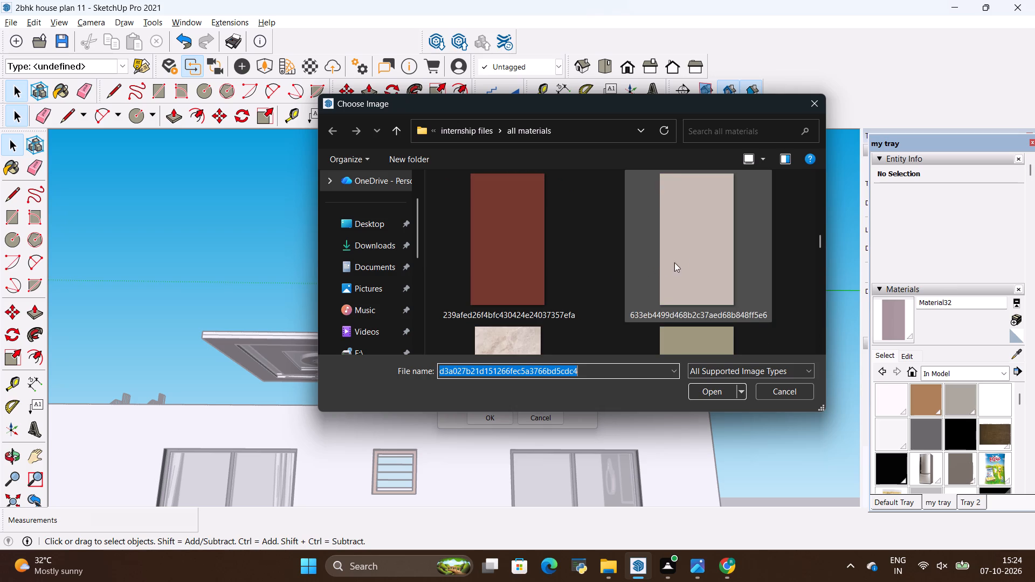
scroll(570, 252, "up", 2)
scroll(650, 251, "up", 3)
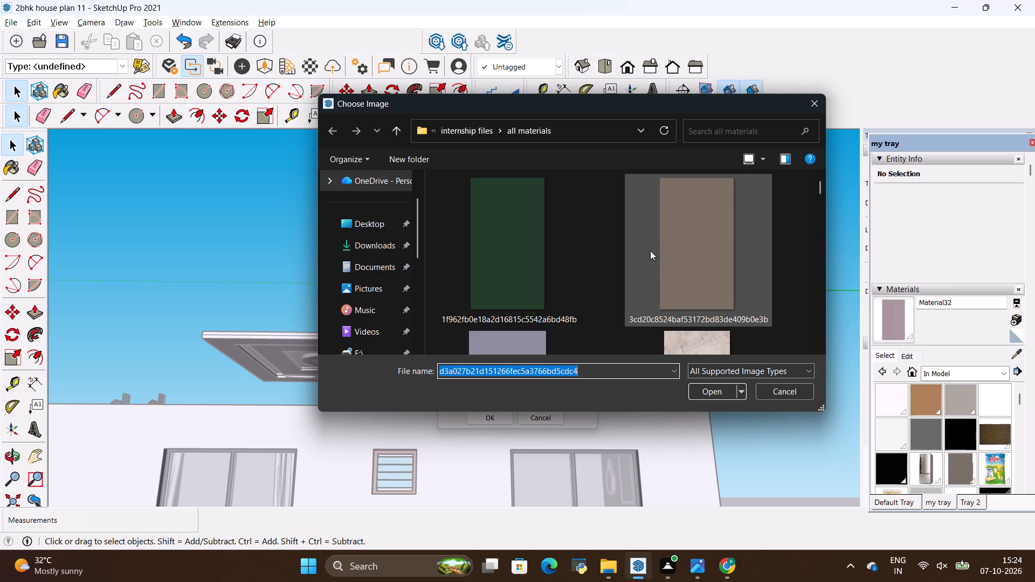
scroll(622, 250, "up", 5)
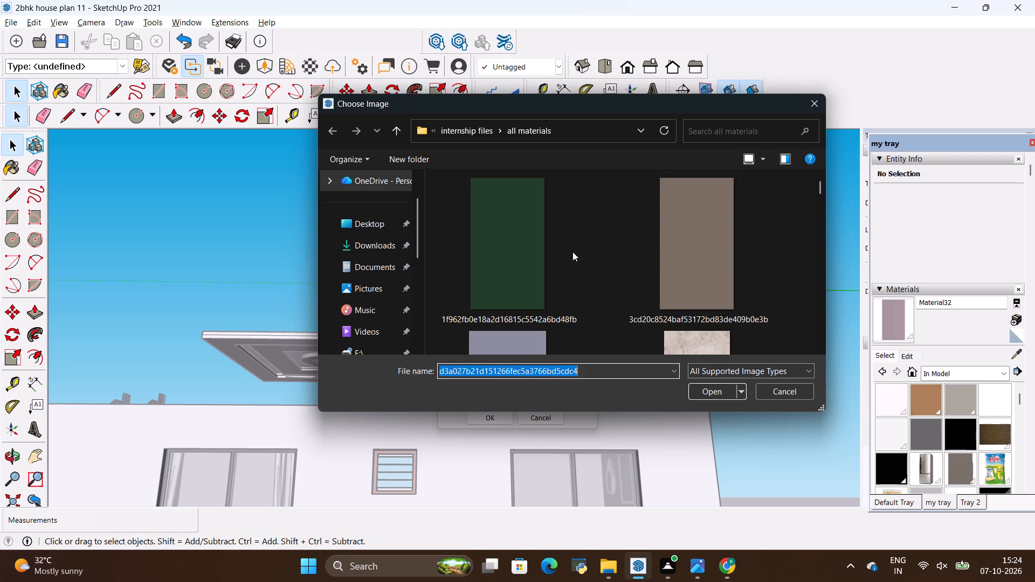
left_click(707, 248)
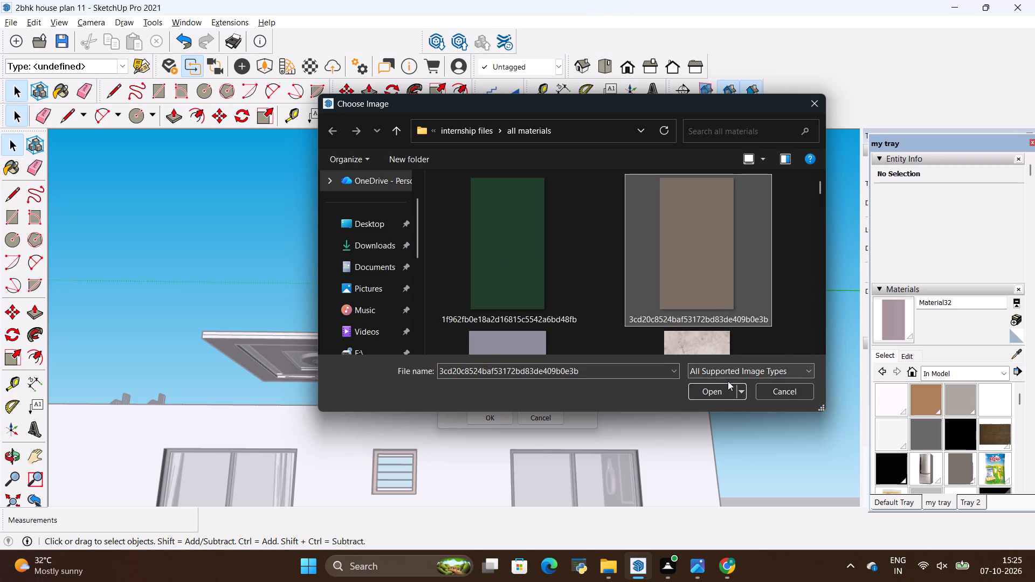
left_click(716, 390)
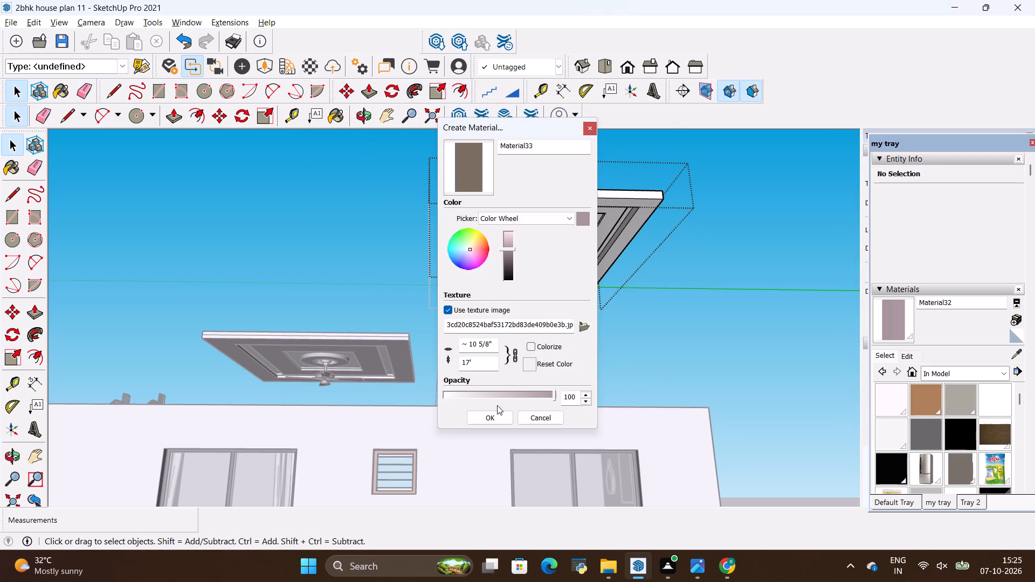
left_click(490, 417)
Paint the flat outer and inner border faces on the bedroom ceiling's underside with the new taupe material.
left_click(891, 317)
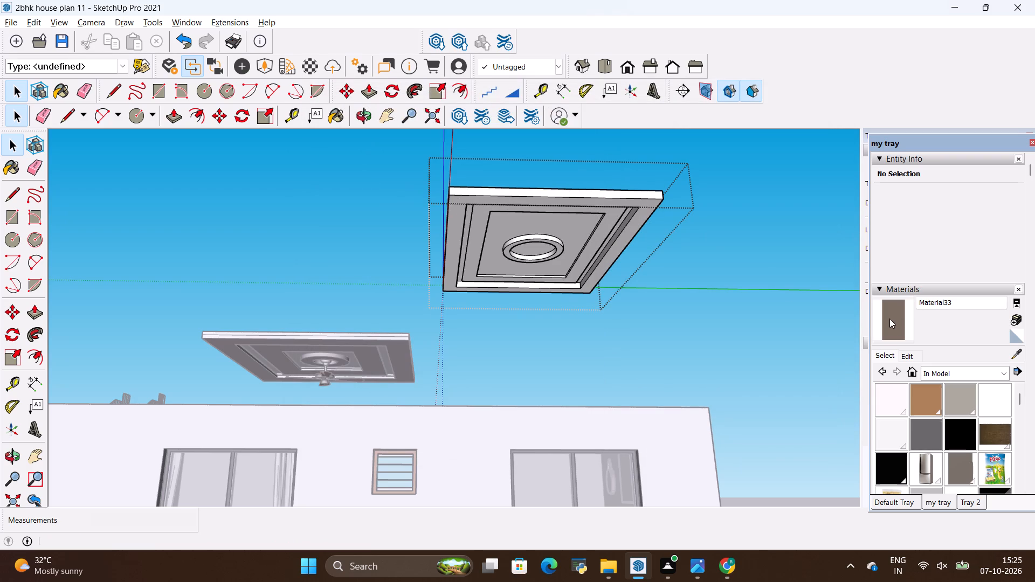
scroll(590, 217, "up", 9)
left_click(698, 209)
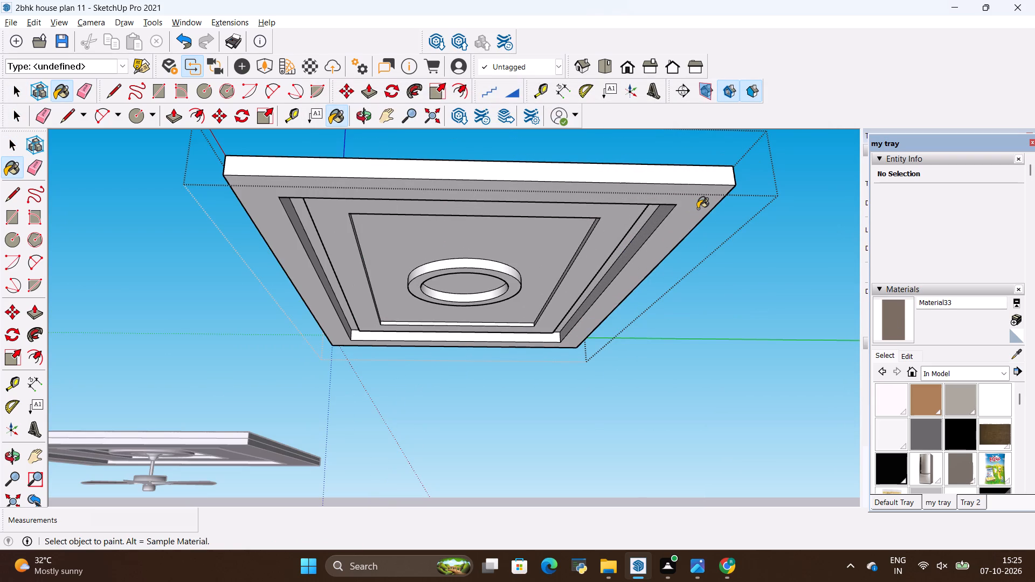
left_click(589, 260)
Paint the circular ring's underside, outer side and inner side with the taupe material.
middle_click_drag(589, 269, 570, 170)
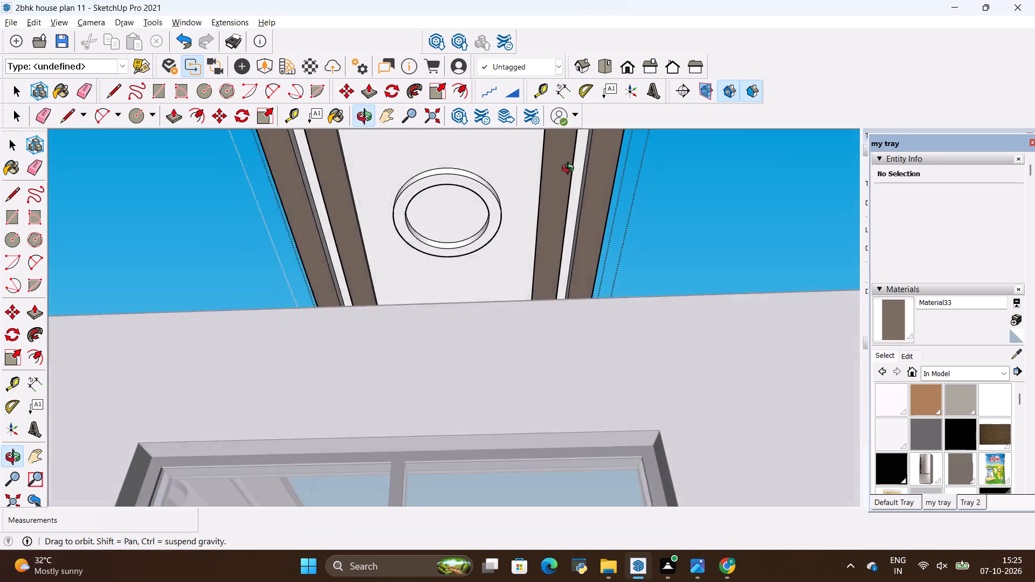
middle_click_drag(570, 170, 645, 261)
scroll(551, 252, "up", 7)
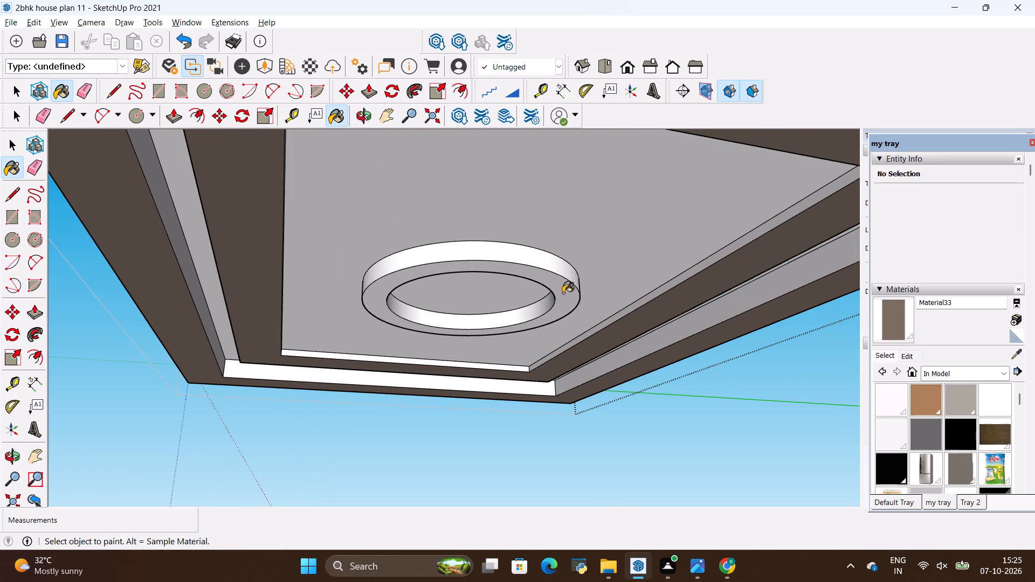
left_click(557, 296)
scroll(561, 276, "up", 4)
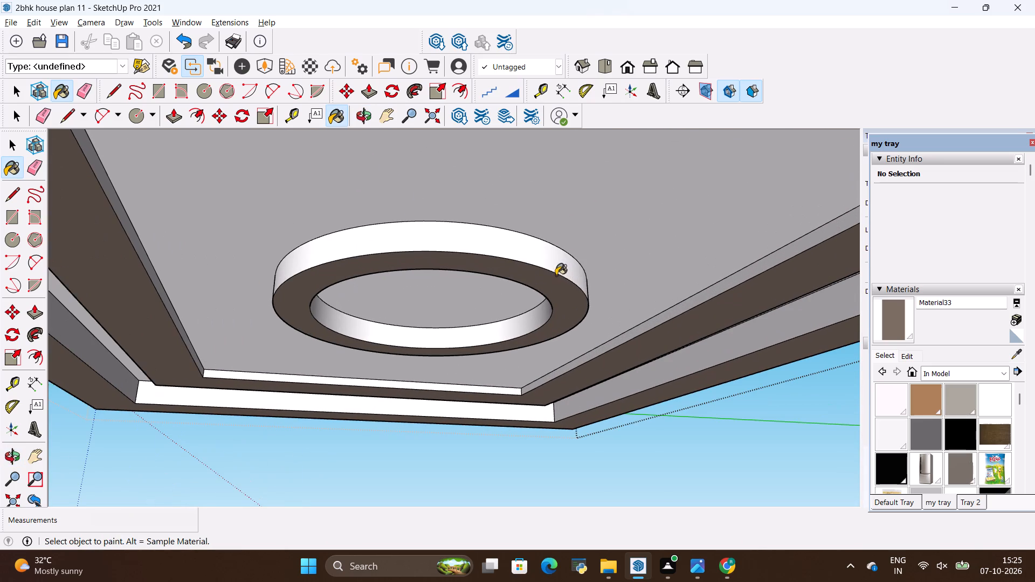
left_click(555, 266)
scroll(529, 317, "up", 4)
left_click(512, 330)
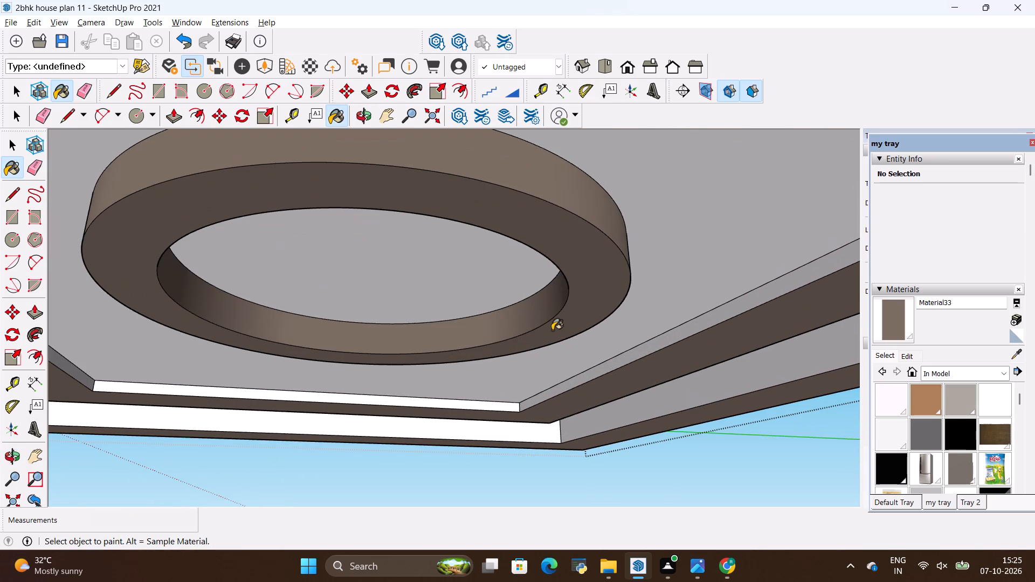
Paint two adjacent side faces of the central panel's rectangular recess with the taupe material.
scroll(693, 326, "up", 6)
left_click(700, 327)
scroll(700, 323, "down", 6)
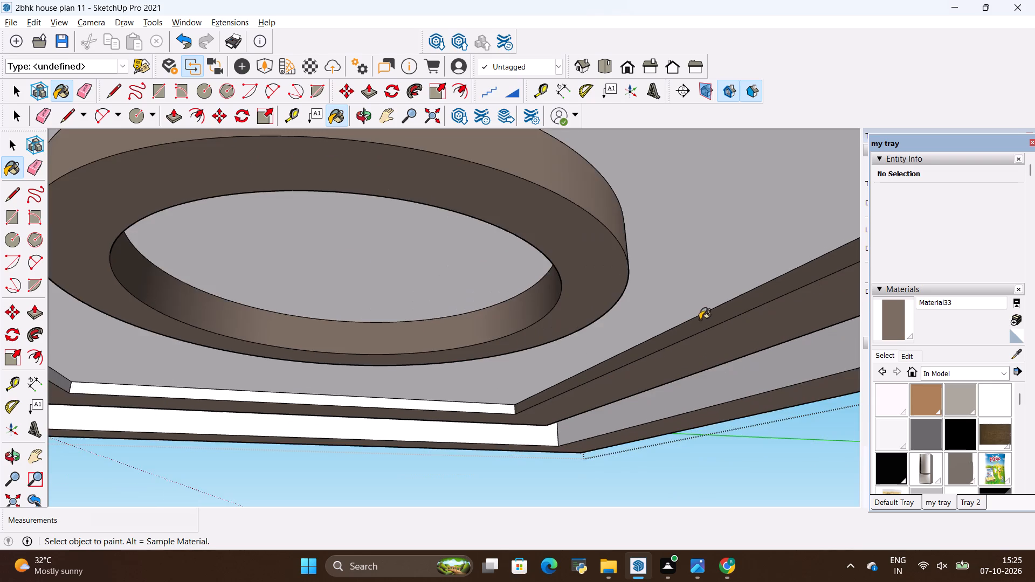
scroll(540, 385, "up", 12)
left_click(494, 405)
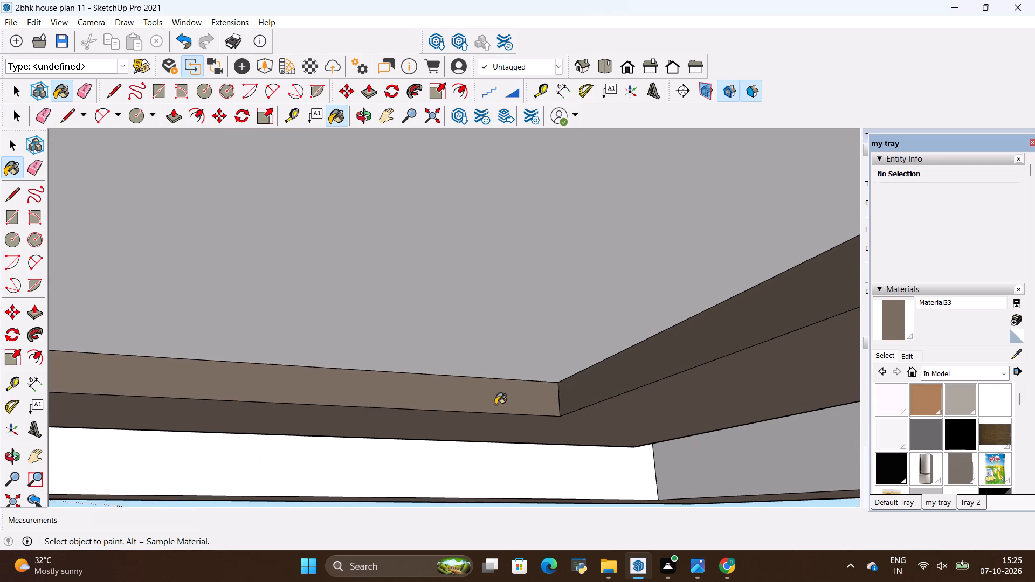
Paint three side faces of the outer recess between the two borders with the taupe material, and close the ceiling group.
scroll(495, 405, "down", 12)
scroll(495, 405, "down", 15)
middle_click_drag(537, 399, 537, 398)
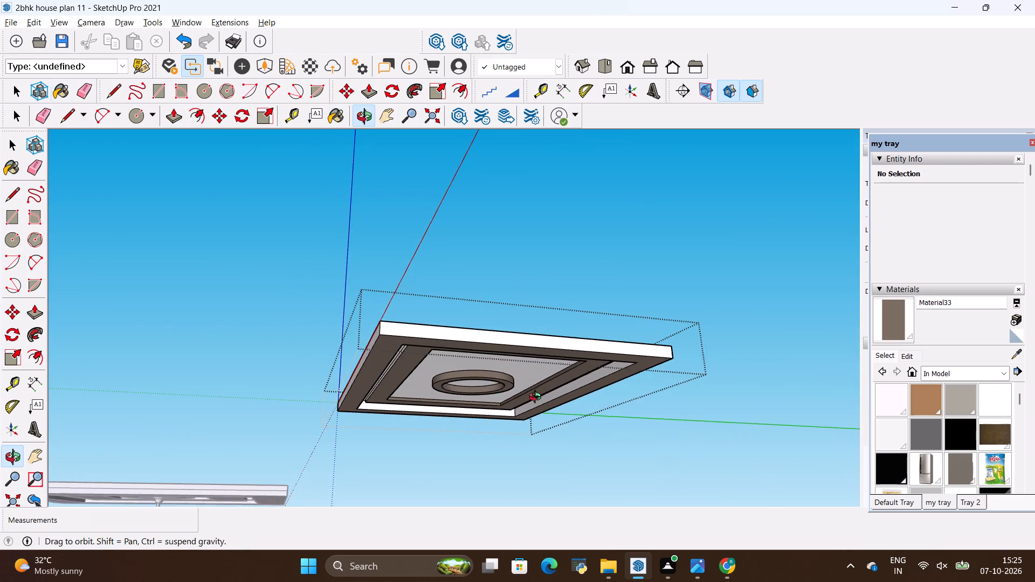
middle_click_drag(537, 398, 224, 334)
scroll(255, 373, "up", 9)
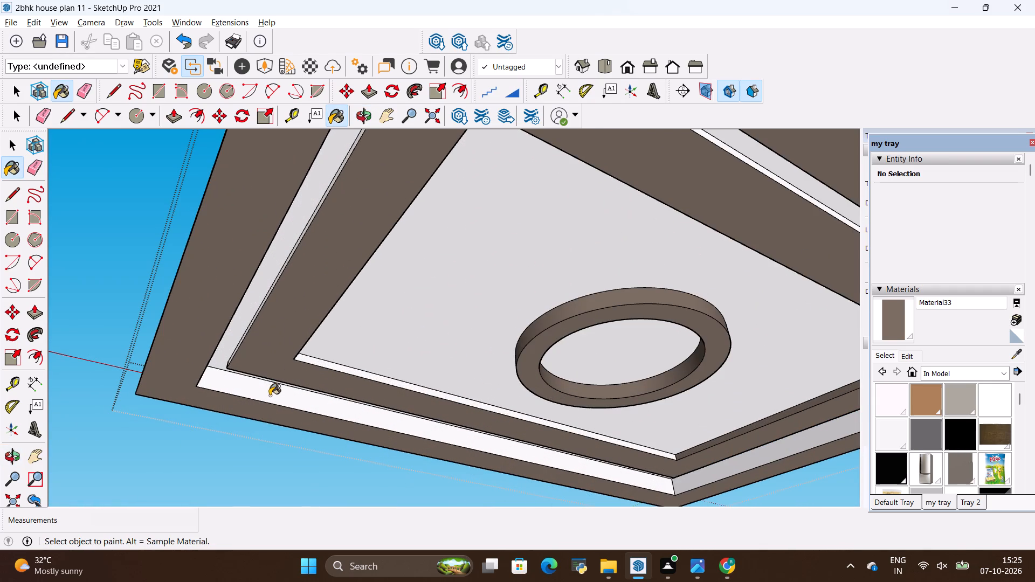
left_click(270, 398)
scroll(774, 455, "up", 4)
left_click(774, 455)
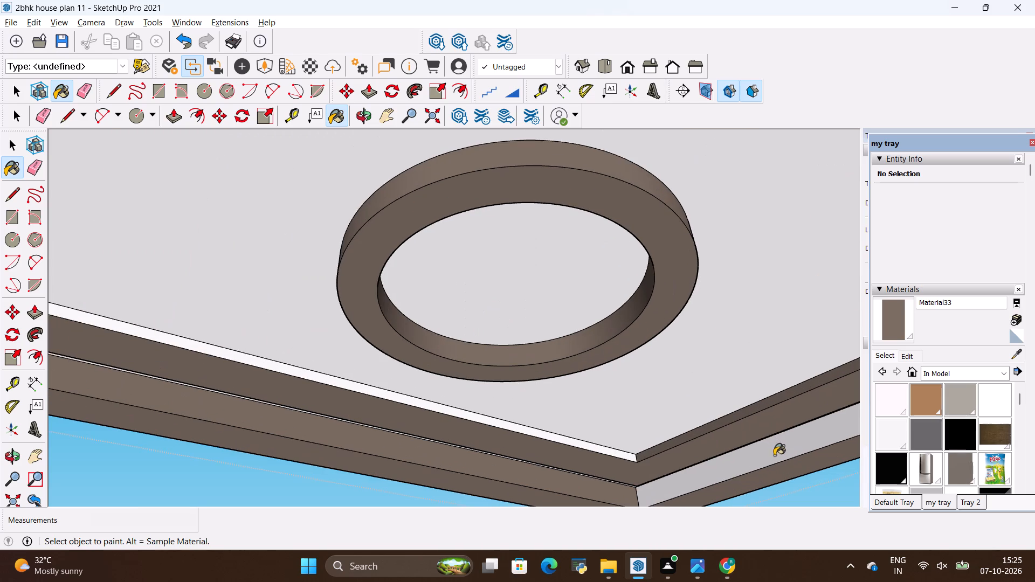
scroll(576, 414, "down", 12)
middle_click_drag(514, 387, 804, 346)
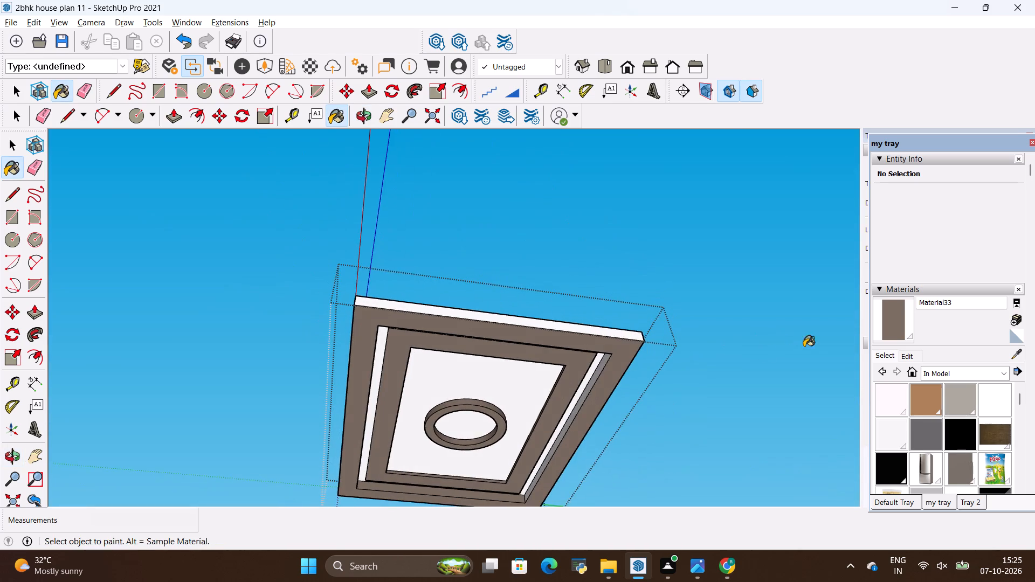
middle_click_drag(274, 397, 534, 463)
scroll(437, 449, "up", 6)
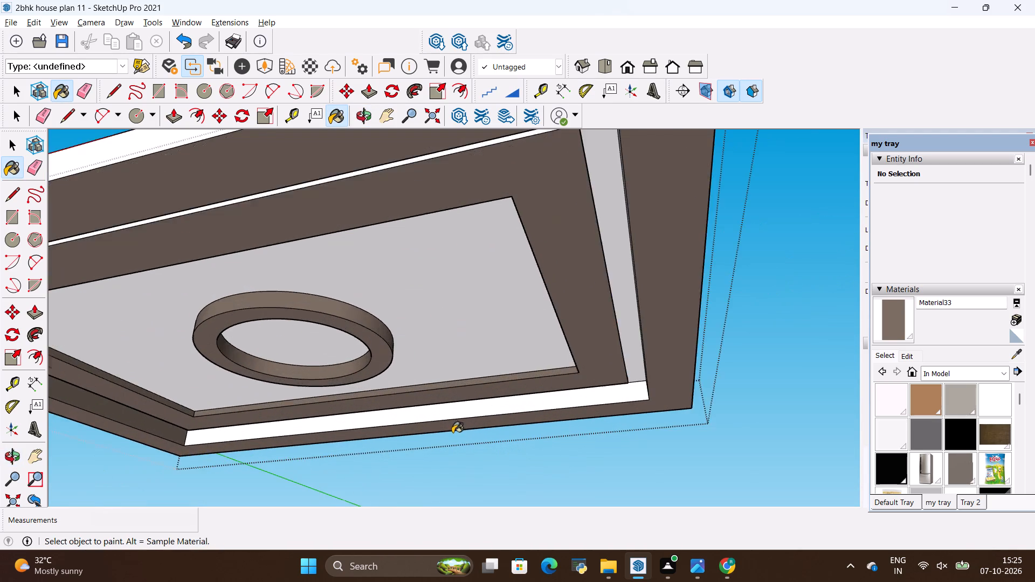
scroll(452, 433, "up", 6)
left_click(467, 413)
scroll(645, 404, "down", 12)
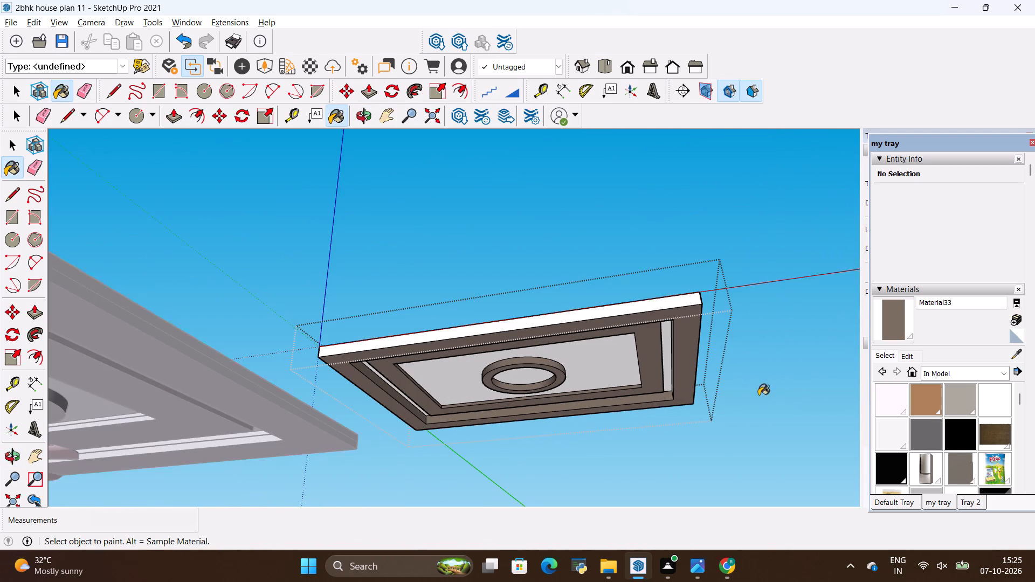
key("space")
left_click(769, 391)
Examine the whole house from outside and above with both raised false ceilings in view.
middle_click_drag(622, 369, 599, 367)
scroll(683, 334, "down", 5)
middle_click_drag(617, 309, 533, 434)
scroll(532, 434, "down", 6)
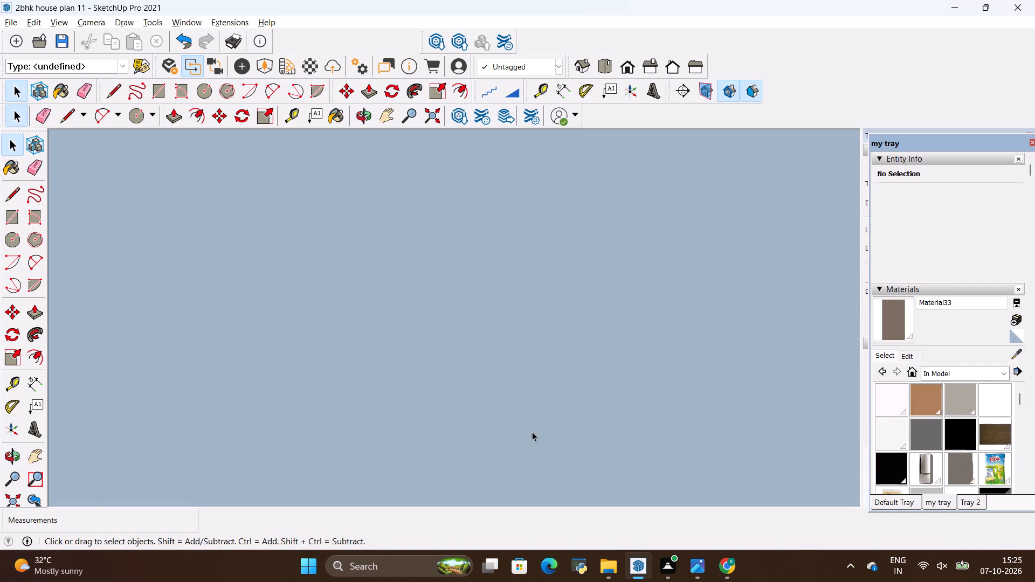
scroll(532, 432, "down", 17)
scroll(532, 432, "down", 9)
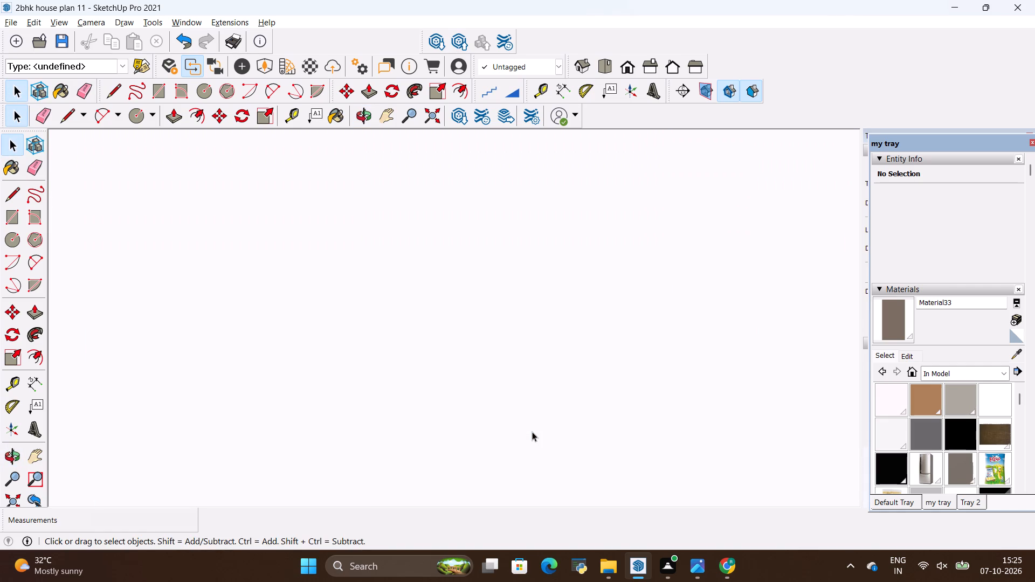
scroll(532, 432, "down", 20)
scroll(532, 432, "down", 7)
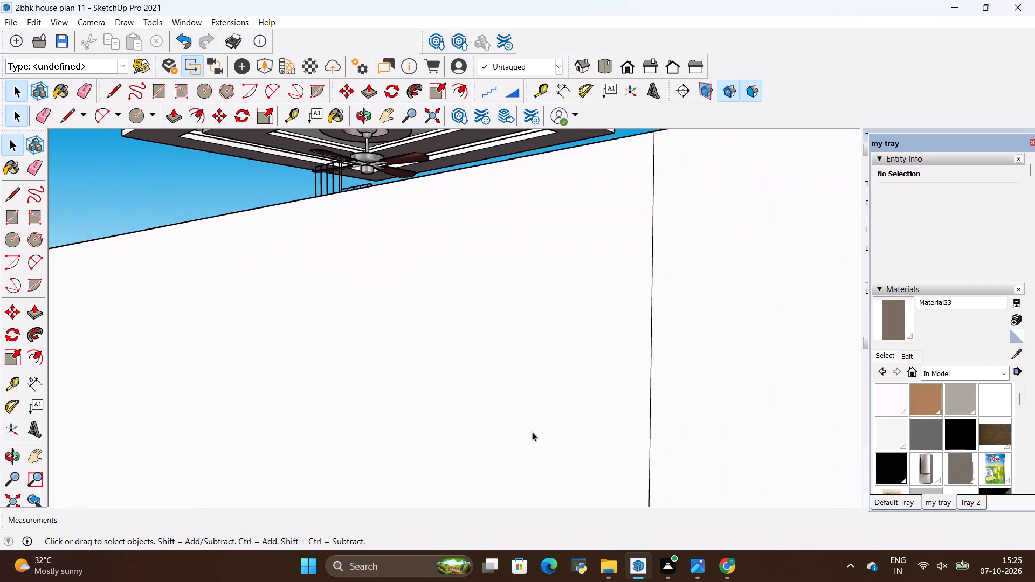
scroll(532, 432, "down", 2)
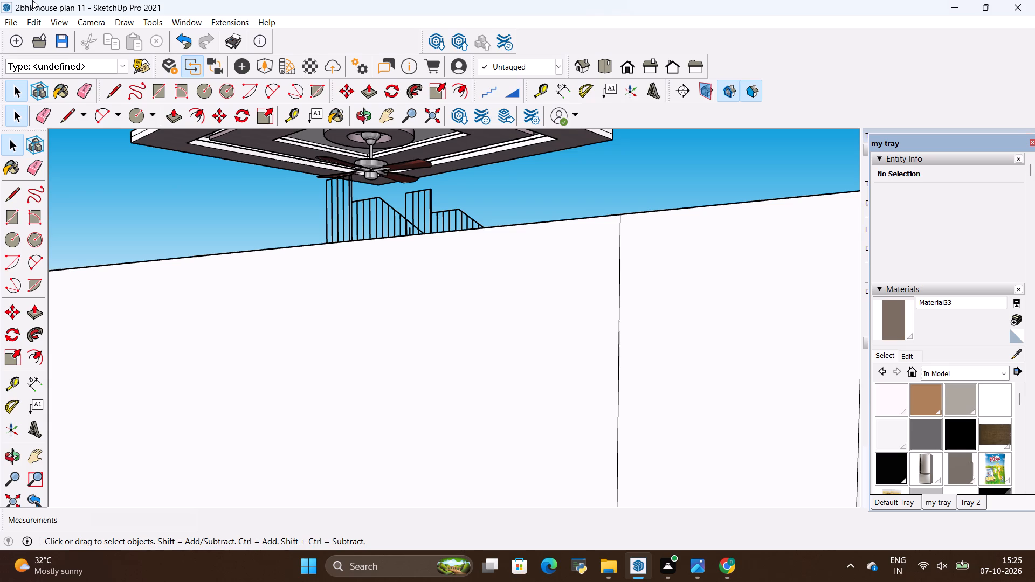
scroll(87, 15, "down", 3)
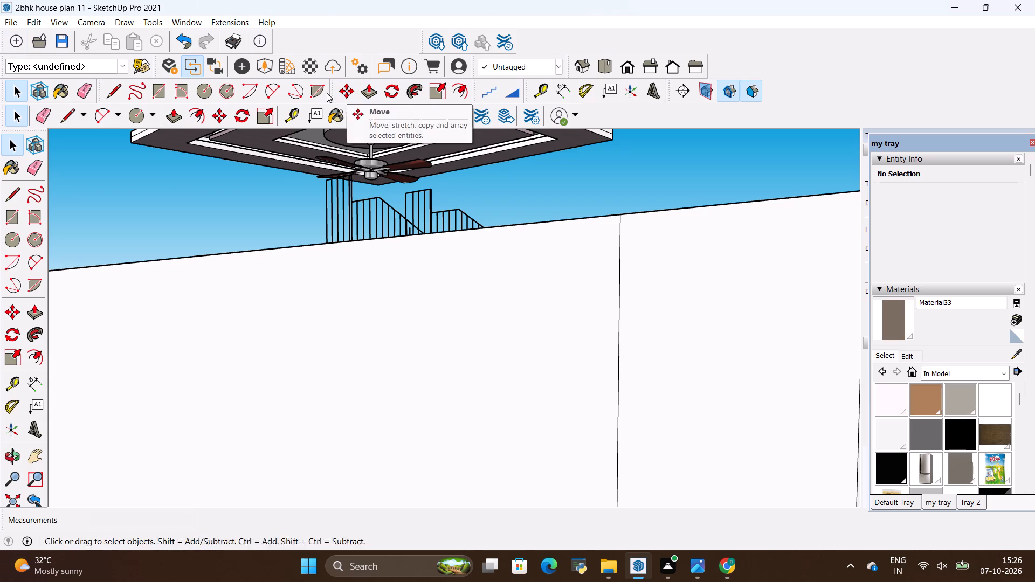
scroll(296, 89, "down", 4)
scroll(387, 82, "down", 1)
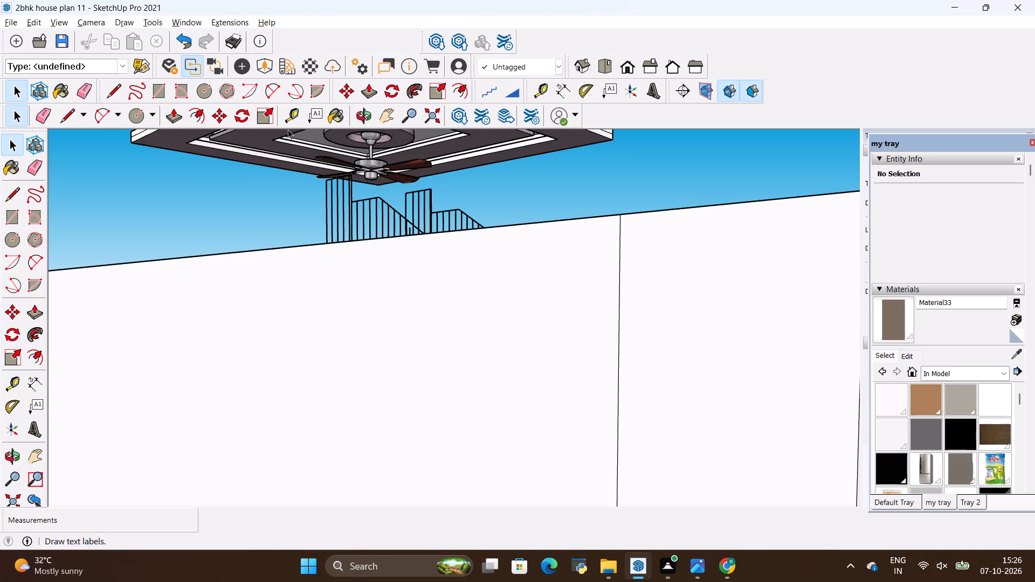
scroll(169, 223, "down", 5)
scroll(219, 227, "down", 5)
scroll(330, 218, "down", 5)
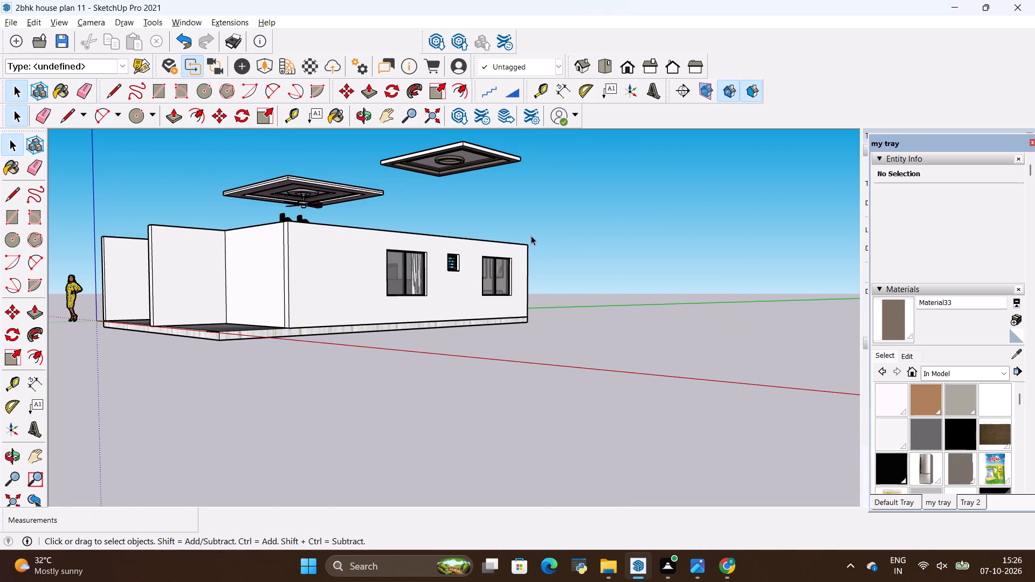
middle_click_drag(544, 232, 648, 316)
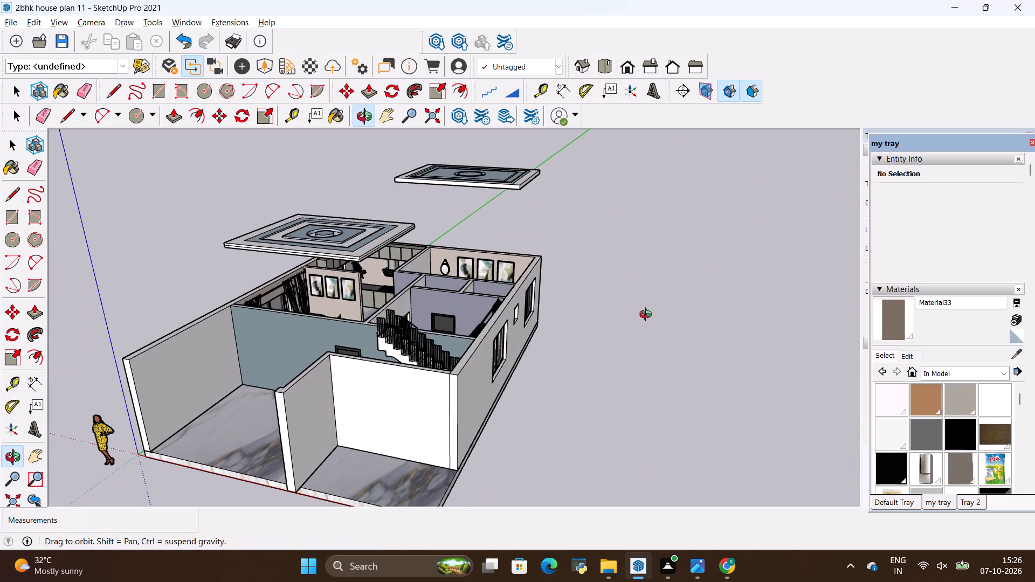
Examine both raised false ceilings from several sides of the house, including their undersides.
middle_click_drag(648, 316, 630, 258)
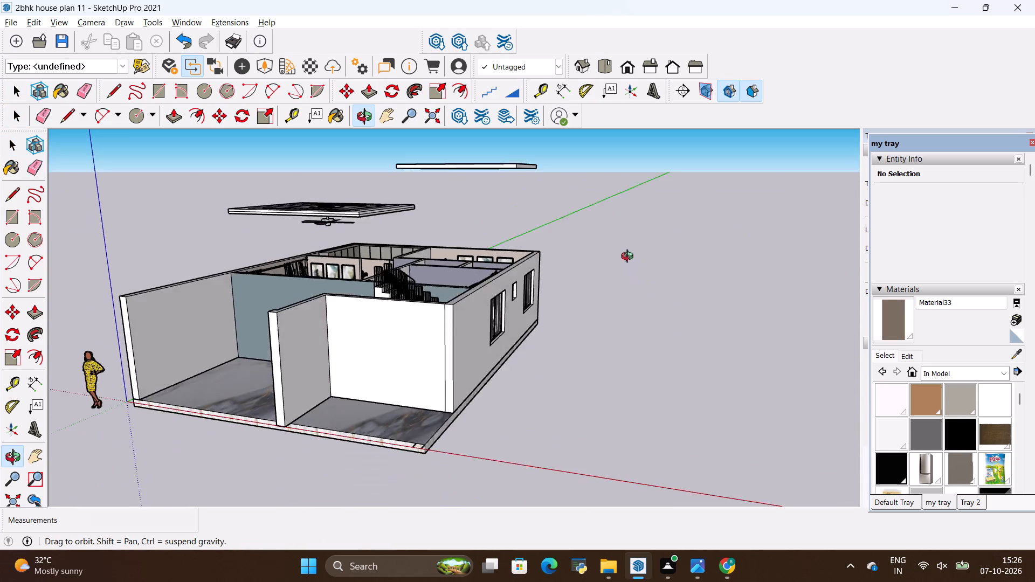
middle_click_drag(630, 258, 625, 247)
scroll(645, 358, "down", 6)
scroll(531, 176, "up", 6)
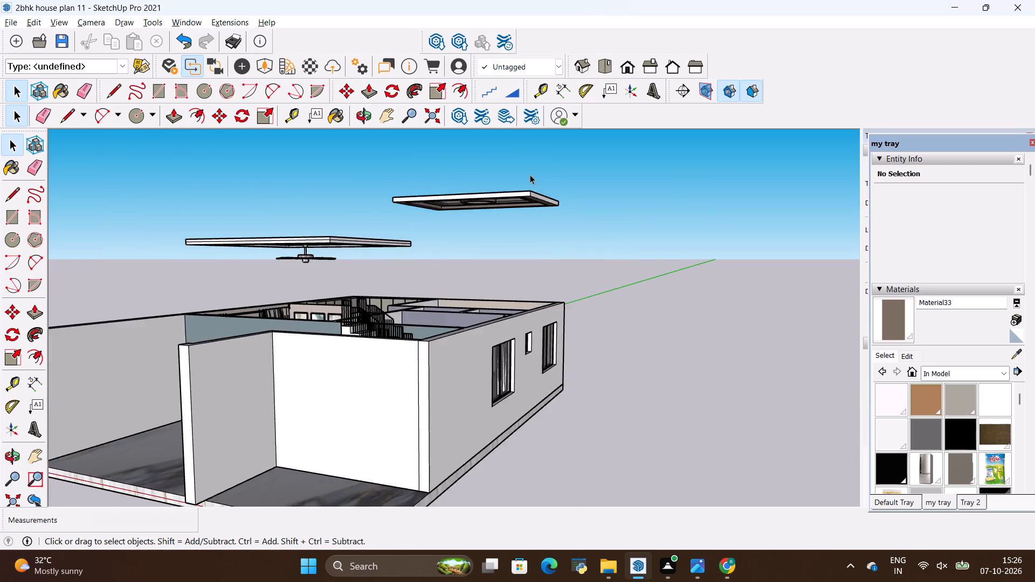
scroll(530, 175, "up", 2)
scroll(553, 296, "down", 5)
middle_click_drag(504, 309, 609, 324)
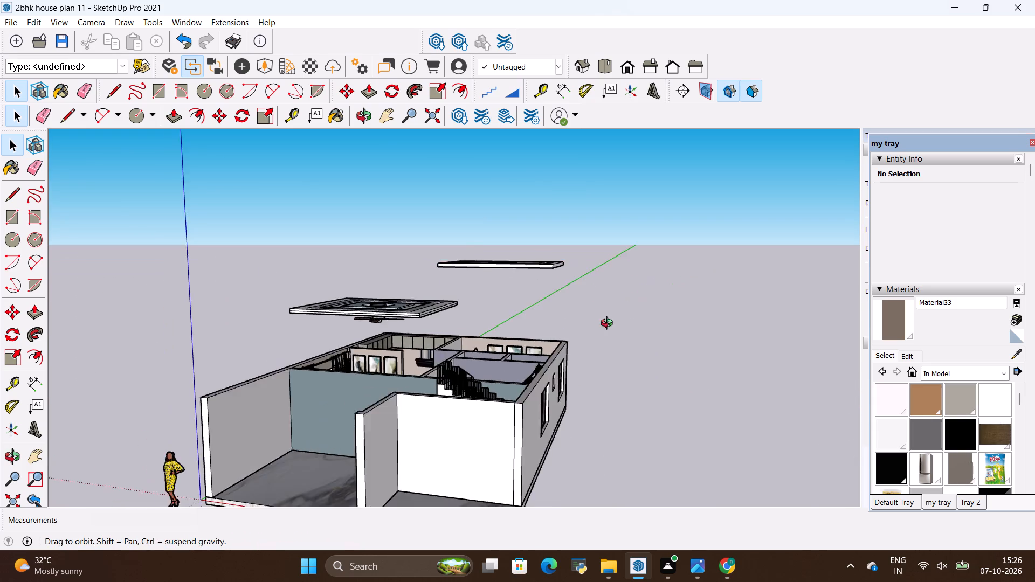
middle_click_drag(609, 324, 500, 253)
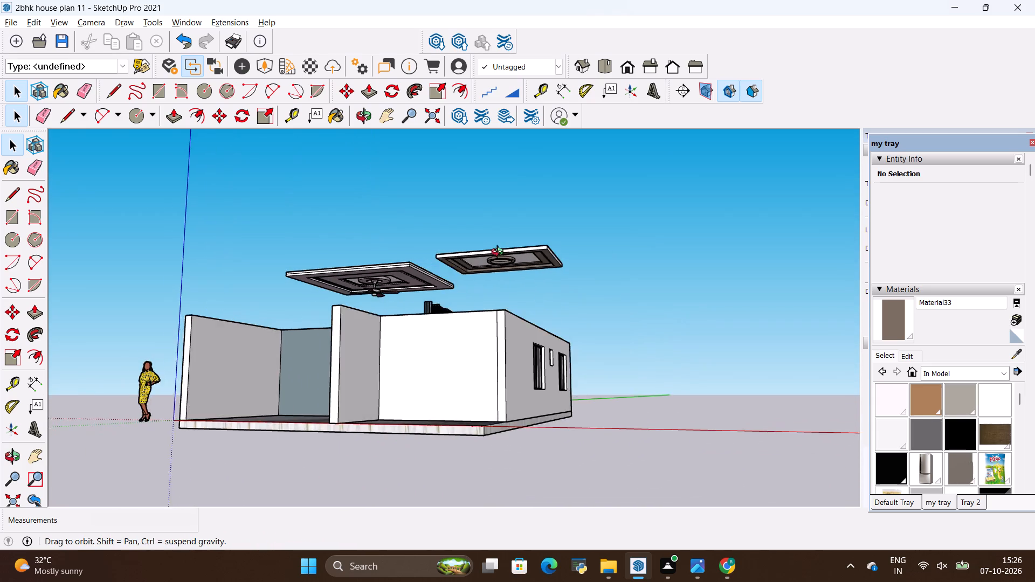
middle_click_drag(500, 253, 321, 250)
scroll(353, 237, "up", 4)
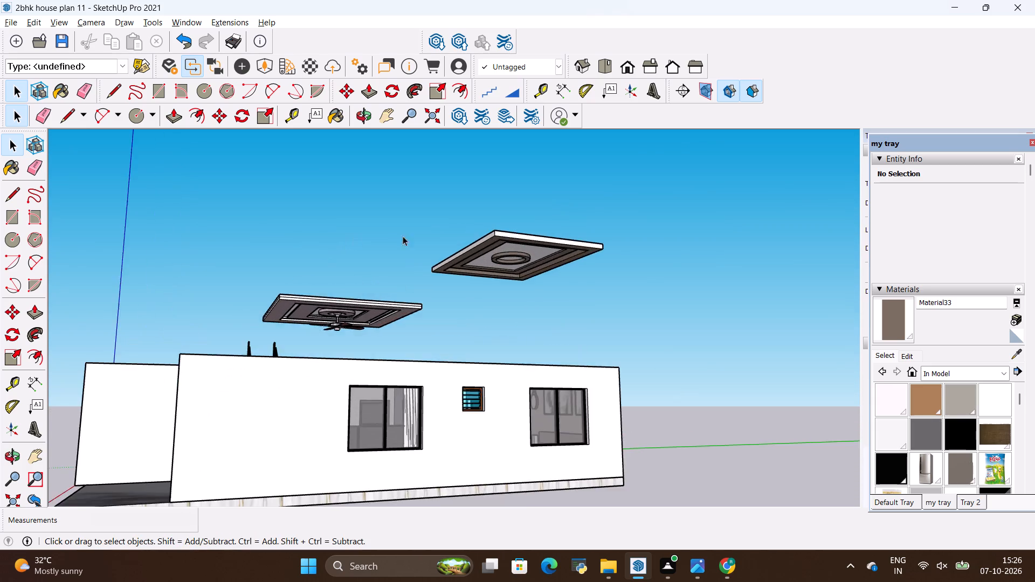
scroll(424, 237, "up", 3)
middle_click_drag(454, 361, 506, 295)
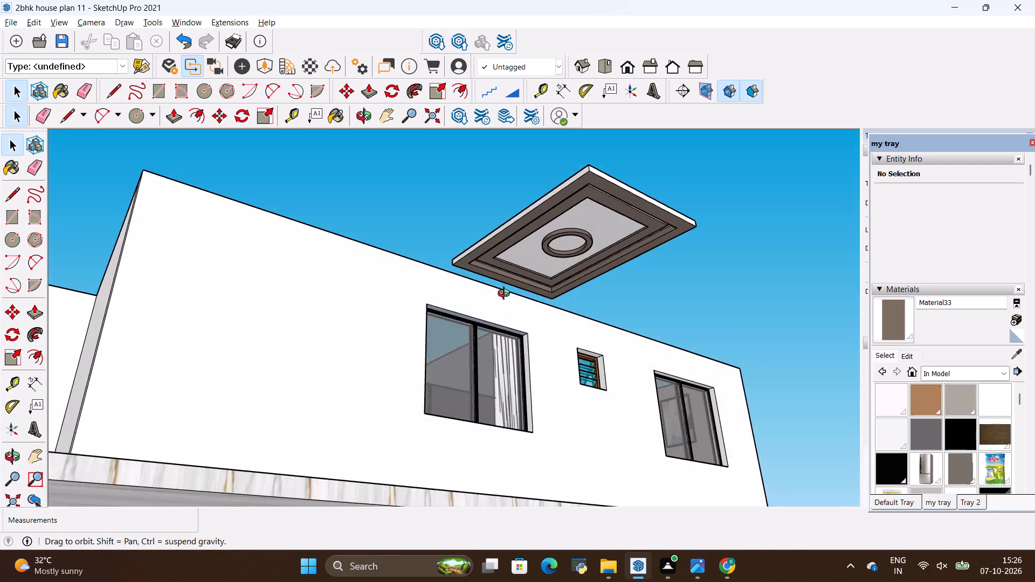
middle_click_drag(506, 295, 460, 328)
scroll(369, 296, "up", 3)
scroll(370, 296, "down", 1)
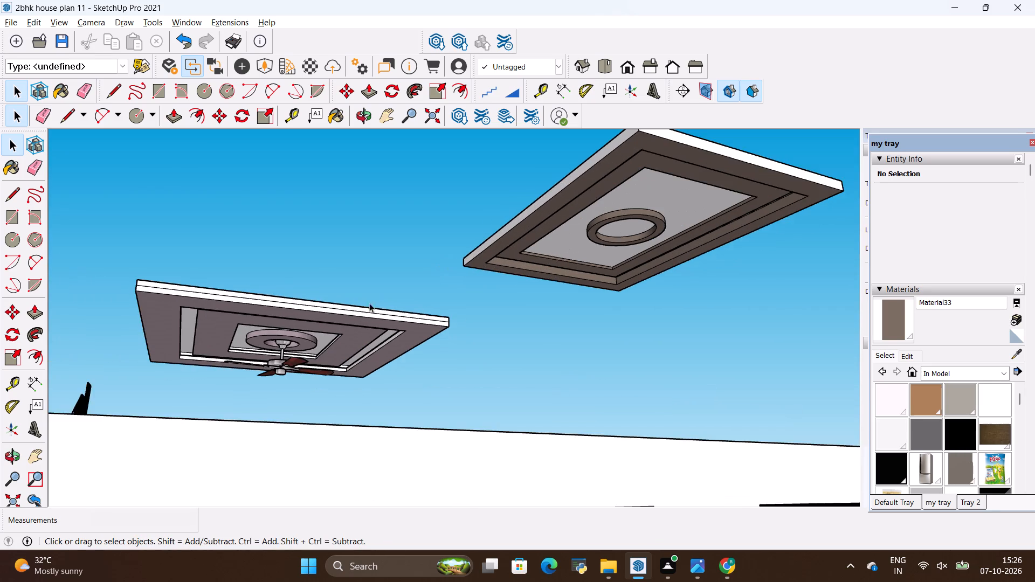
scroll(362, 312, "up", 1)
scroll(505, 325, "down", 2)
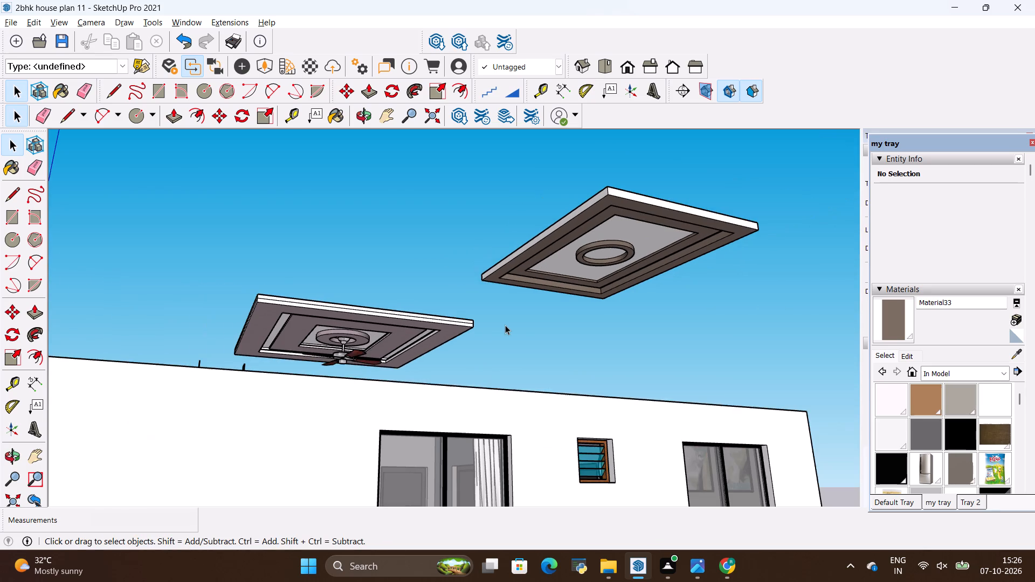
scroll(623, 181, "up", 1)
middle_click_drag(488, 261, 482, 254)
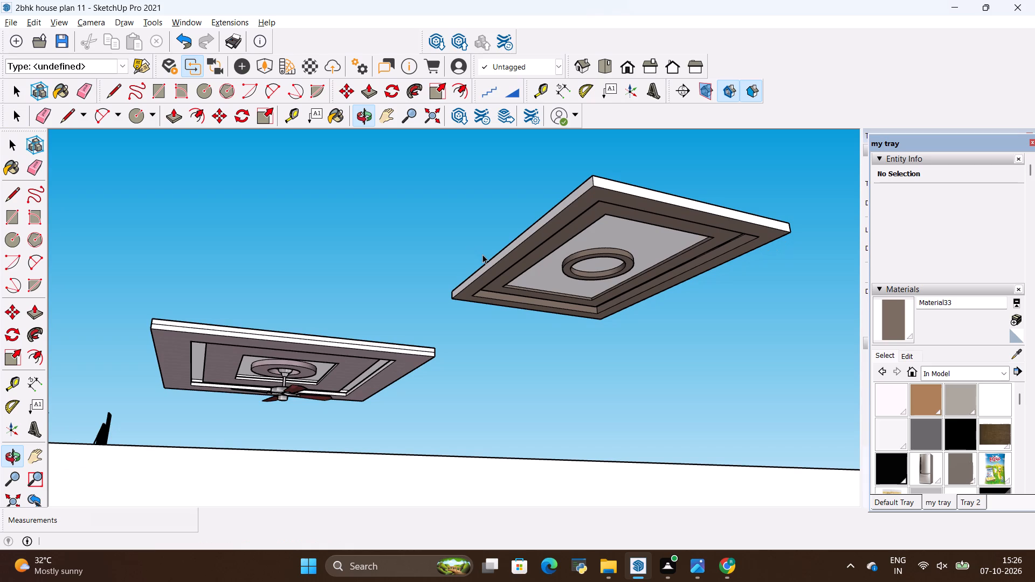
middle_click_drag(392, 327, 546, 340)
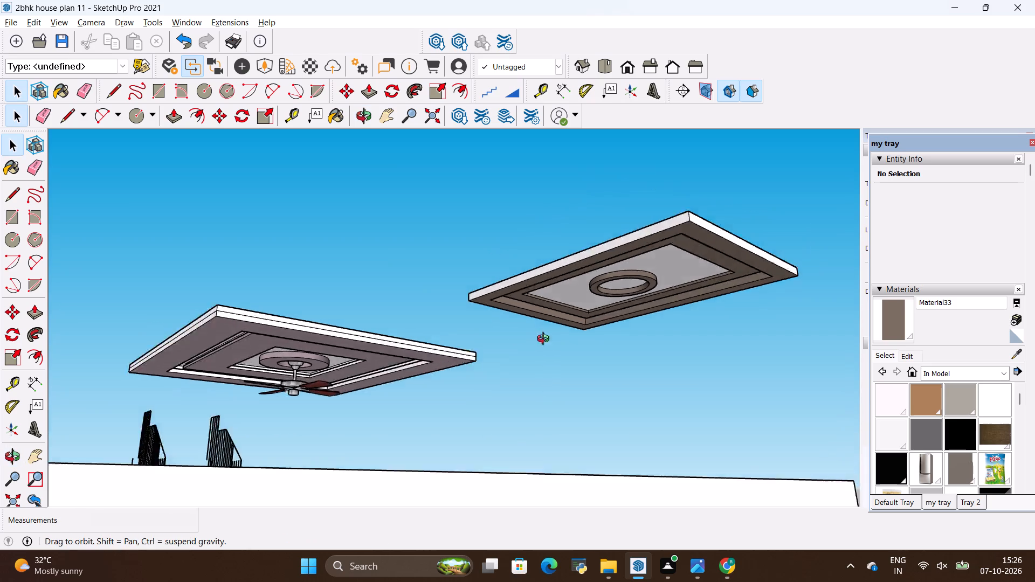
middle_click_drag(546, 340, 631, 326)
scroll(523, 275, "up", 3)
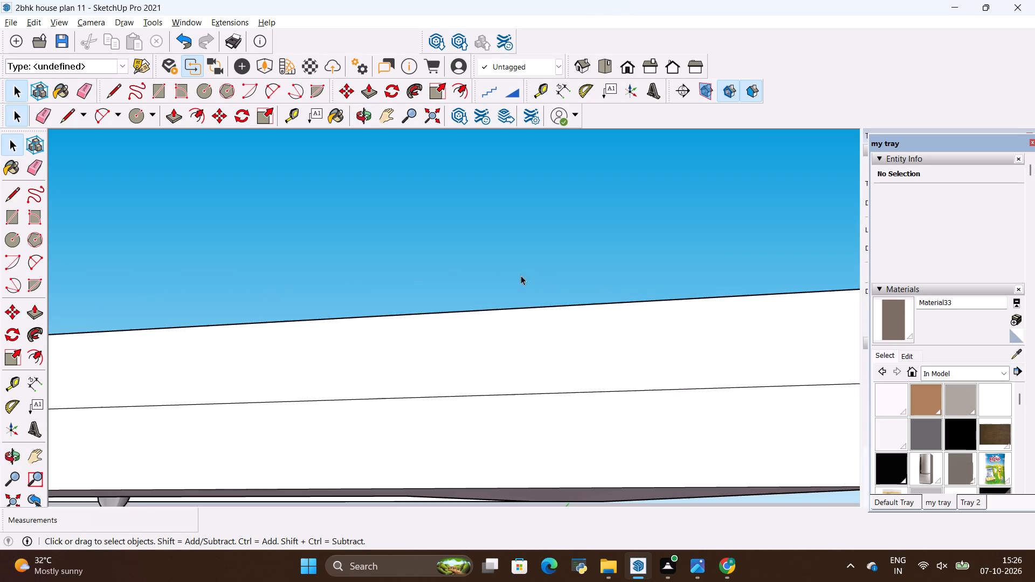
scroll(546, 282, "down", 4)
middle_click_drag(611, 315, 603, 316)
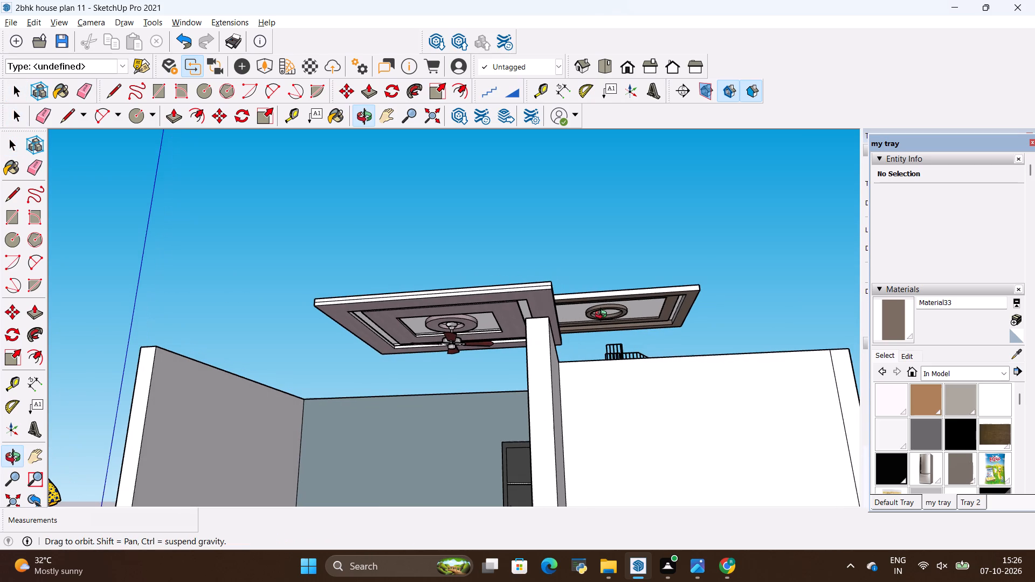
middle_click_drag(603, 316, 755, 336)
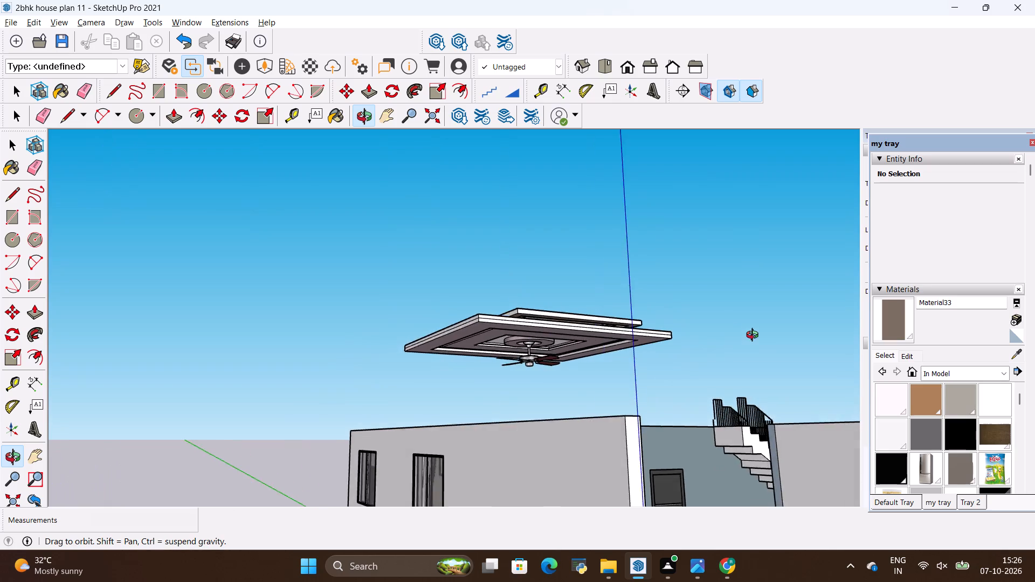
middle_click_drag(755, 336, 401, 309)
scroll(426, 267, "up", 3)
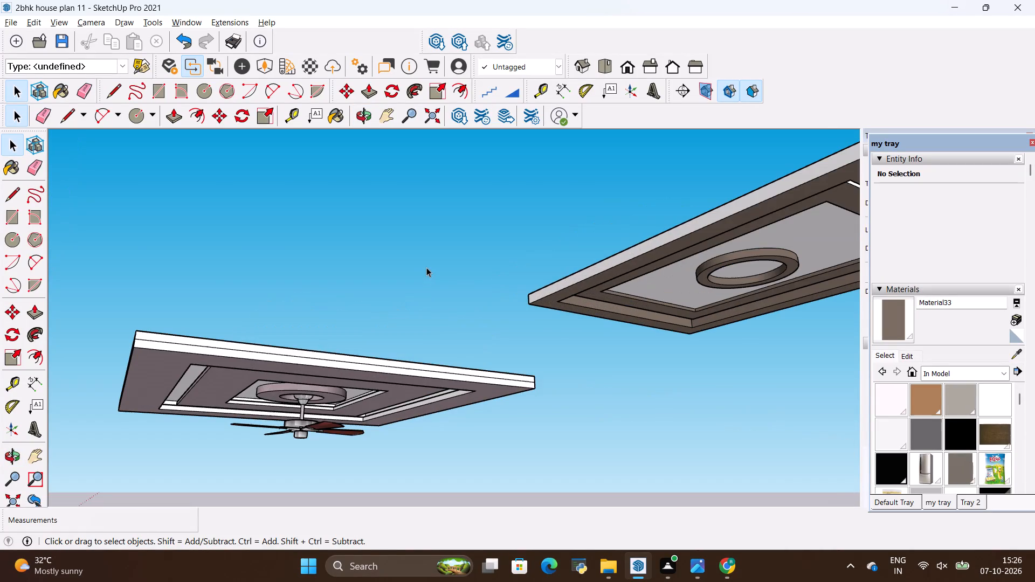
scroll(424, 292, "down", 4)
middle_click_drag(320, 312, 723, 333)
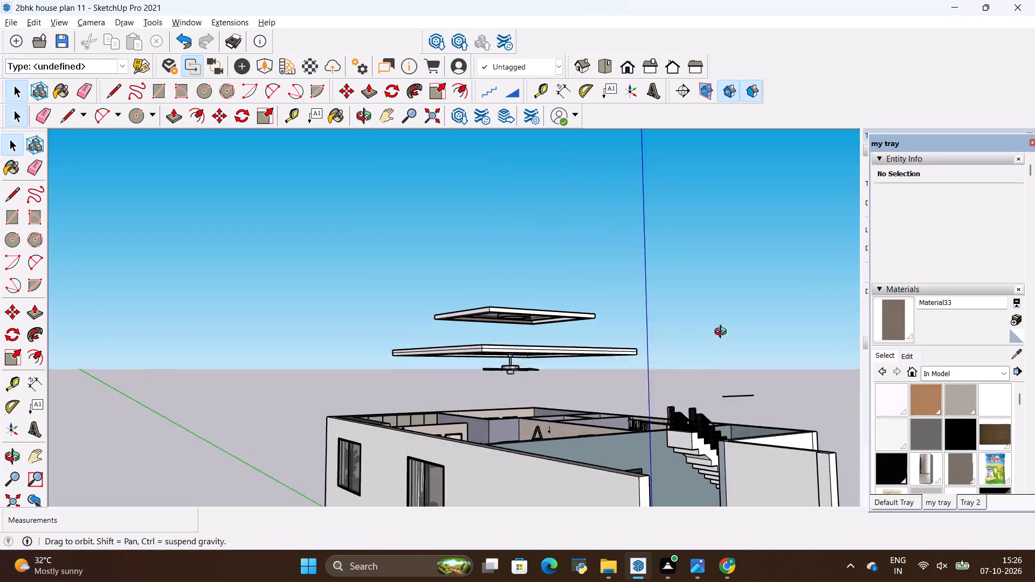
middle_click_drag(723, 333, 724, 331)
middle_click_drag(416, 373, 573, 342)
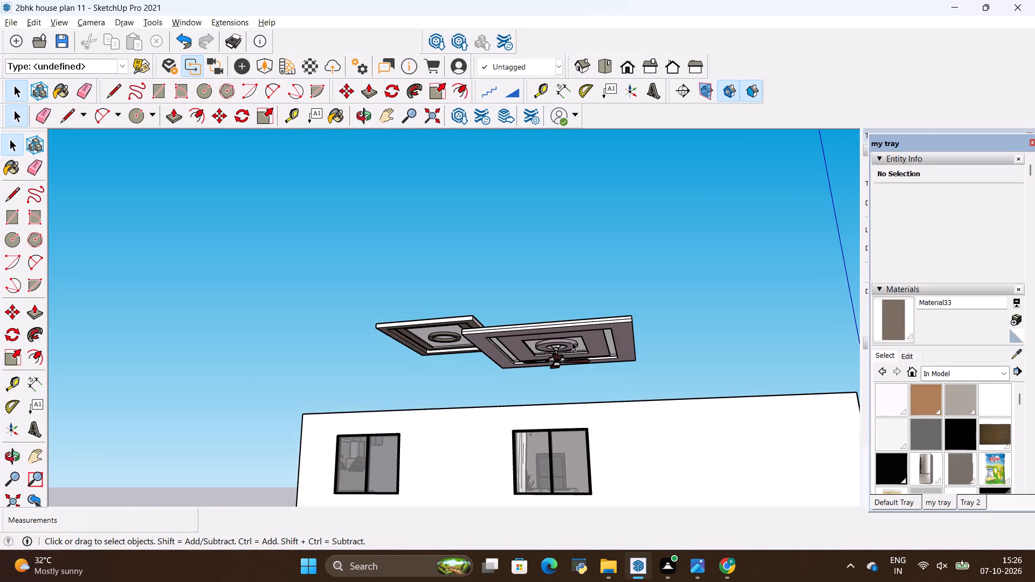
Compare the undersides of the living room ceiling with its fan and the taupe bedroom ceiling up close.
scroll(536, 364, "up", 5)
scroll(368, 345, "up", 1)
middle_click_drag(368, 345, 473, 344)
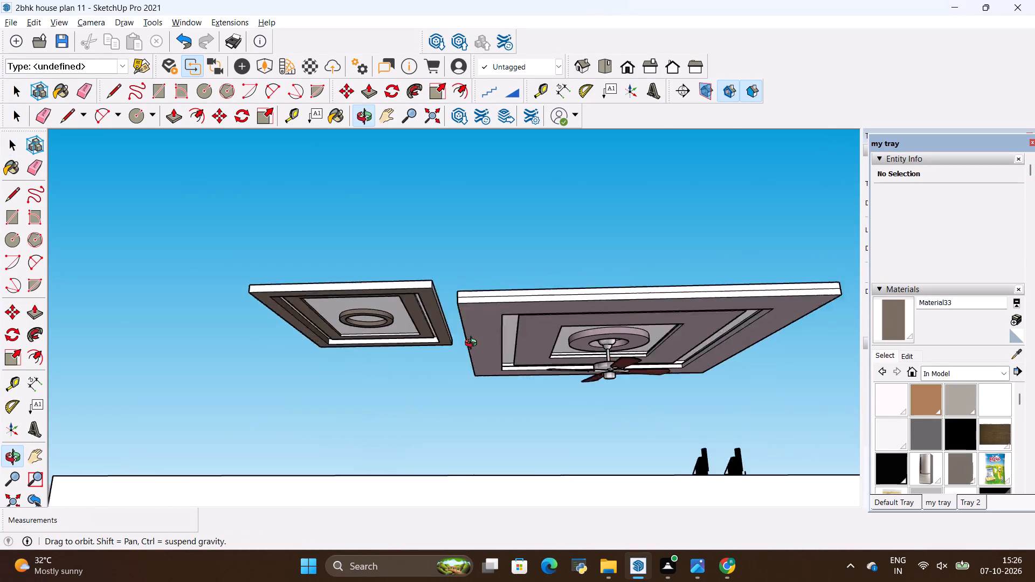
middle_click_drag(473, 344, 480, 312)
scroll(520, 315, "up", 3)
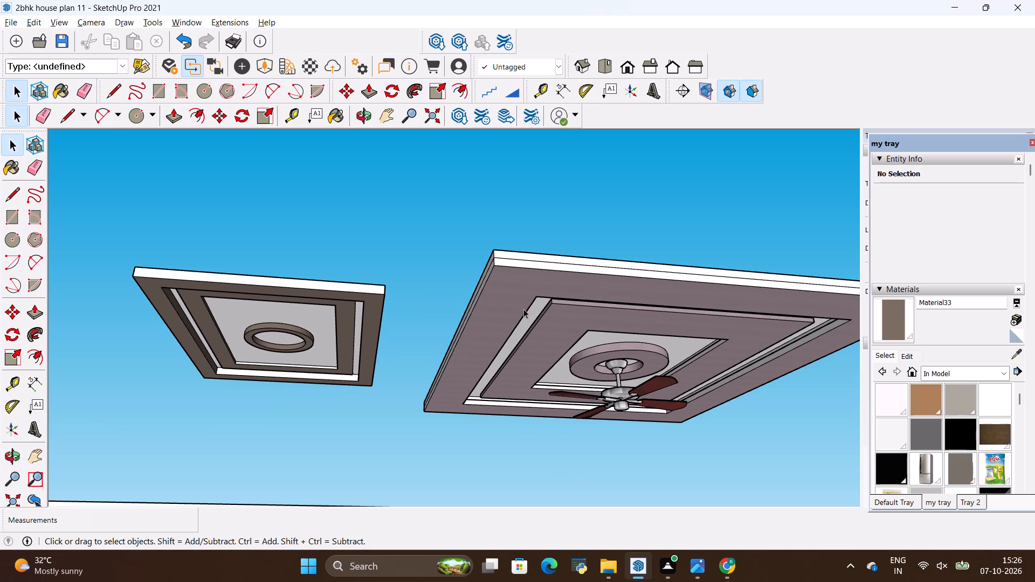
key("space")
left_click(431, 282)
key("space")
left_click(411, 245)
middle_click_drag(597, 320, 520, 238)
scroll(574, 292, "up", 1)
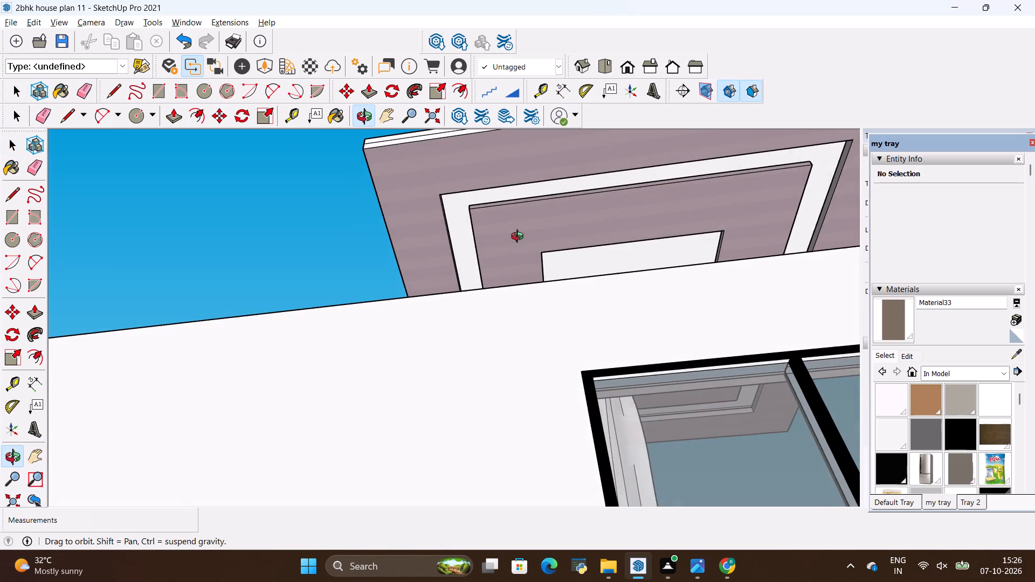
middle_click_drag(520, 238, 551, 299)
scroll(549, 259, "up", 6)
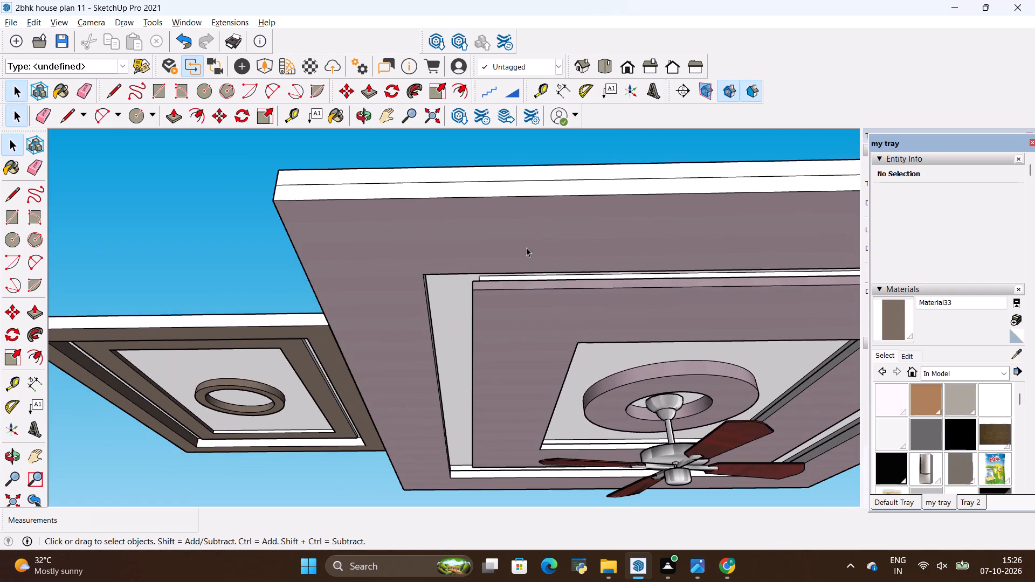
scroll(526, 247, "down", 10)
key("space")
left_click(416, 211)
scroll(423, 210, "down", 6)
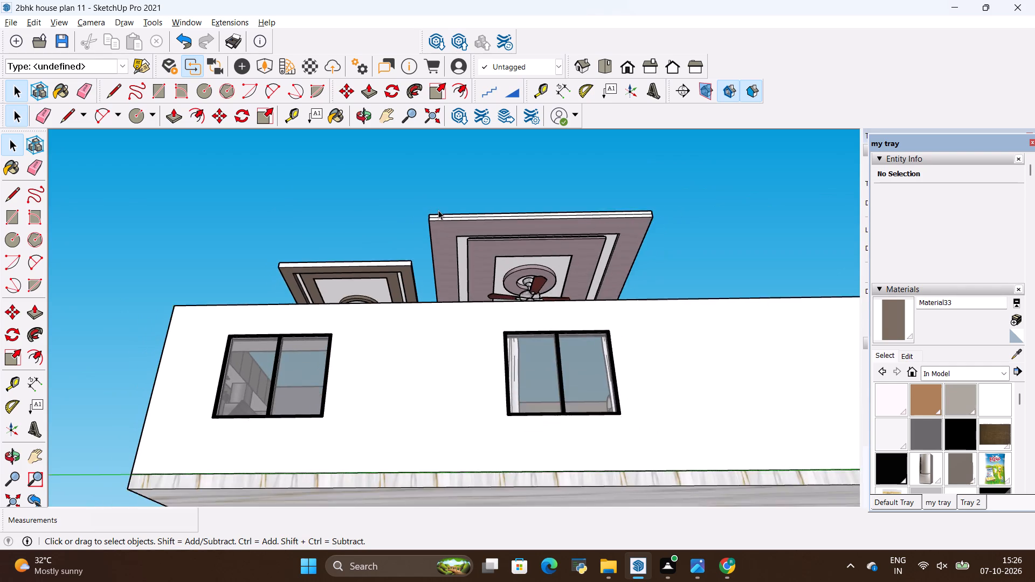
scroll(438, 210, "down", 5)
middle_click_drag(444, 213, 552, 345)
double_click(658, 260)
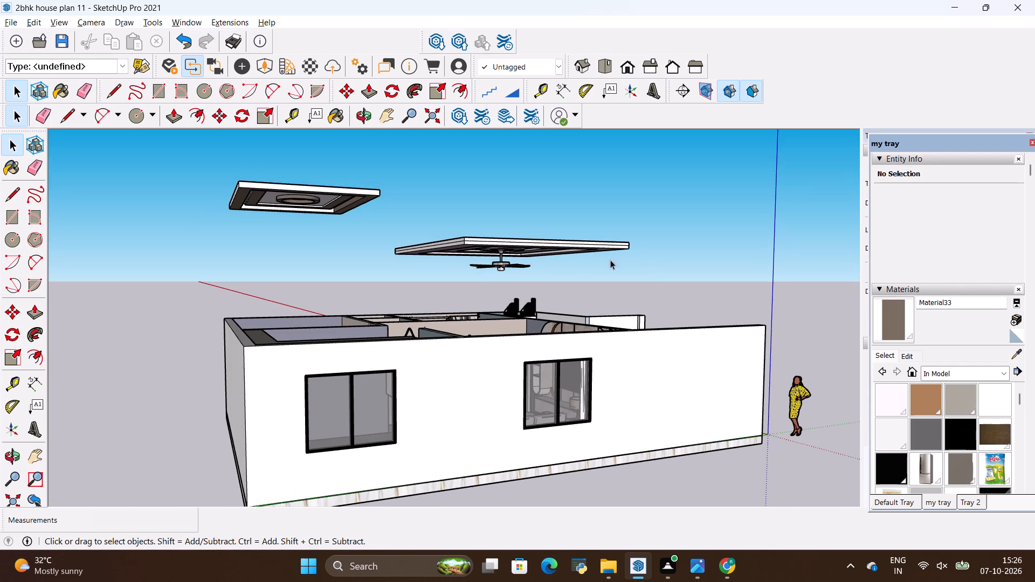
scroll(534, 258, "up", 5)
scroll(481, 240, "down", 20)
scroll(481, 240, "down", 3)
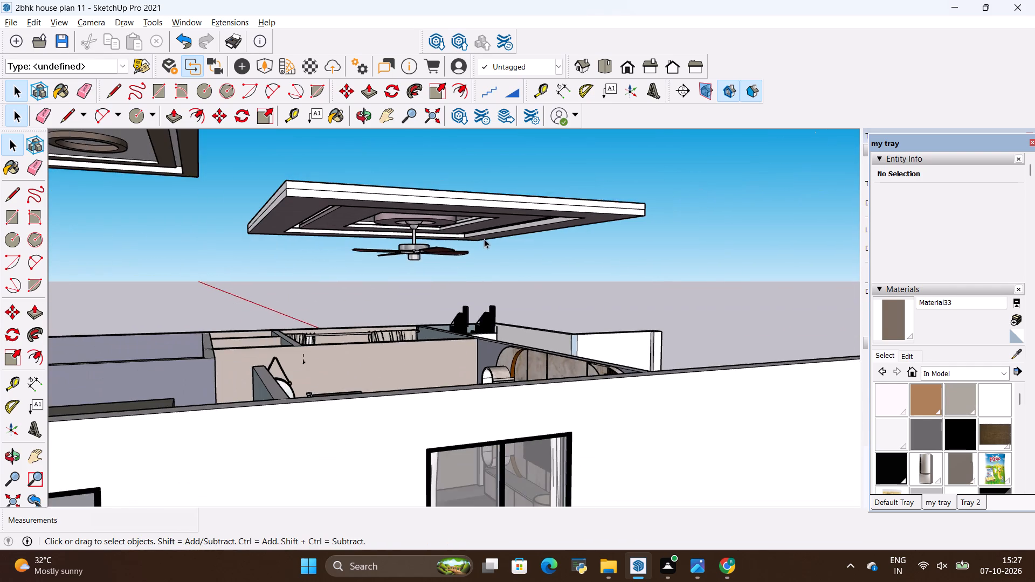
scroll(494, 246, "down", 5)
middle_click_drag(495, 281, 486, 266)
scroll(484, 265, "down", 1)
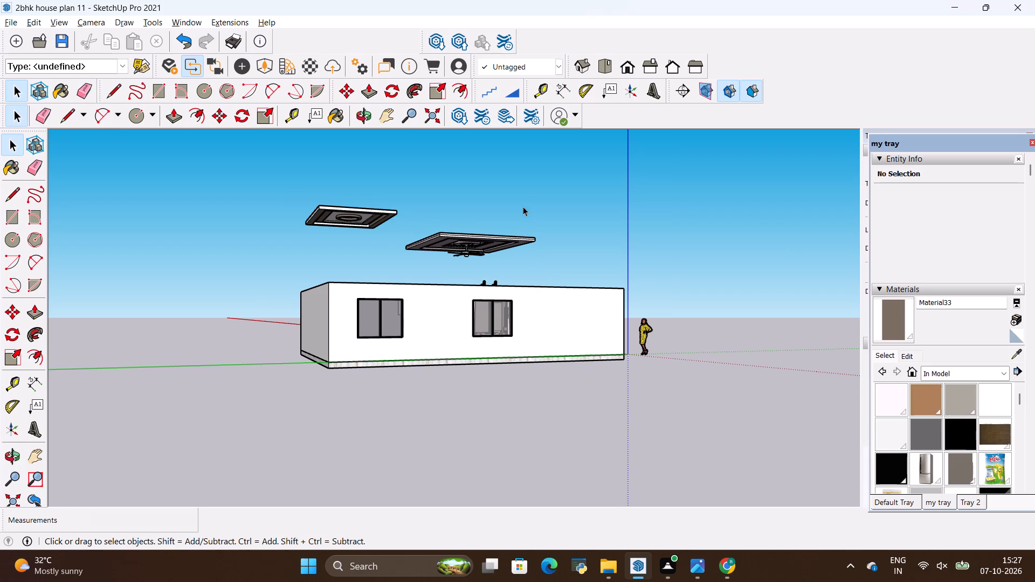
Inspect the undersides of both ceilings again, checking the bedroom ceiling's borders, recess sides and circular ring for unpainted faces.
scroll(522, 198, "up", 4)
scroll(499, 256, "down", 3)
middle_click_drag(474, 299, 474, 299)
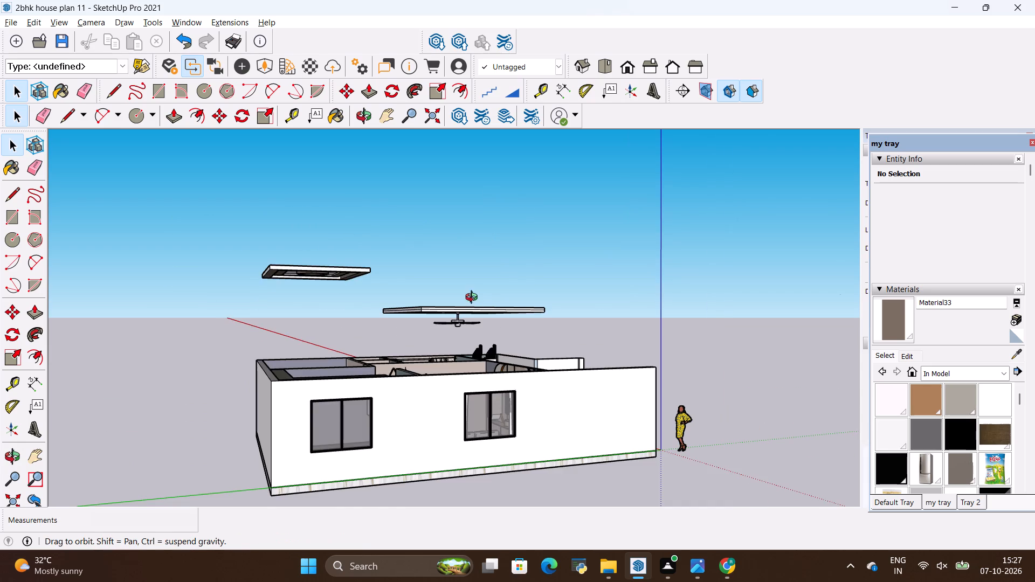
middle_click_drag(474, 299, 584, 217)
scroll(419, 267, "up", 5)
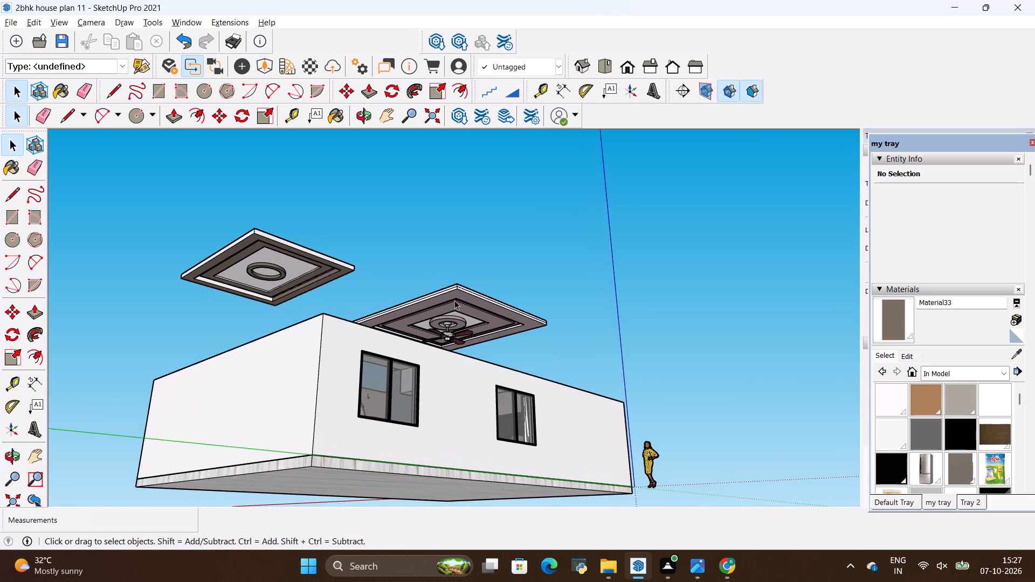
scroll(454, 300, "up", 15)
middle_click_drag(453, 309, 432, 277)
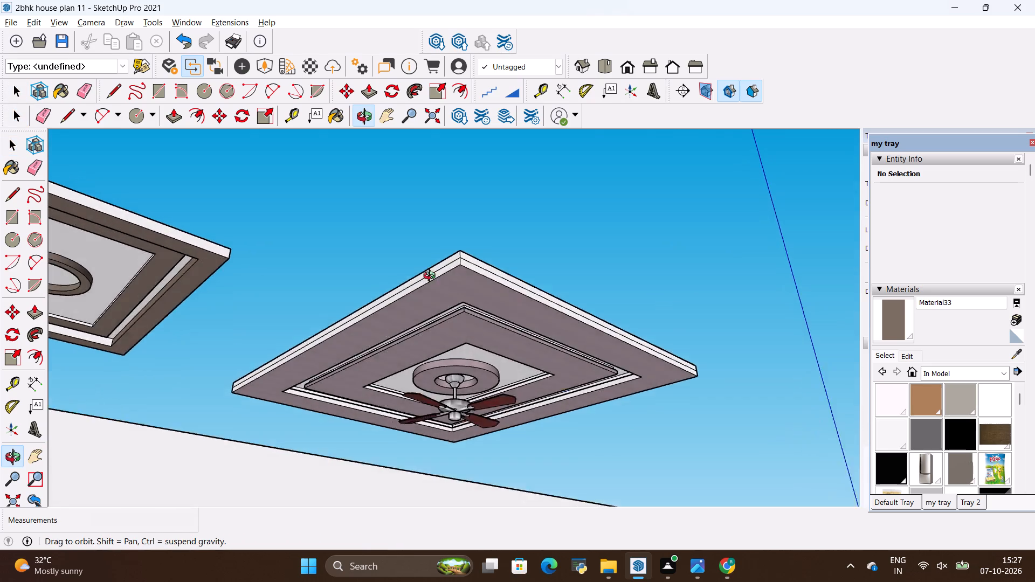
middle_click_drag(432, 277, 389, 202)
scroll(609, 297, "up", 3)
scroll(603, 370, "down", 8)
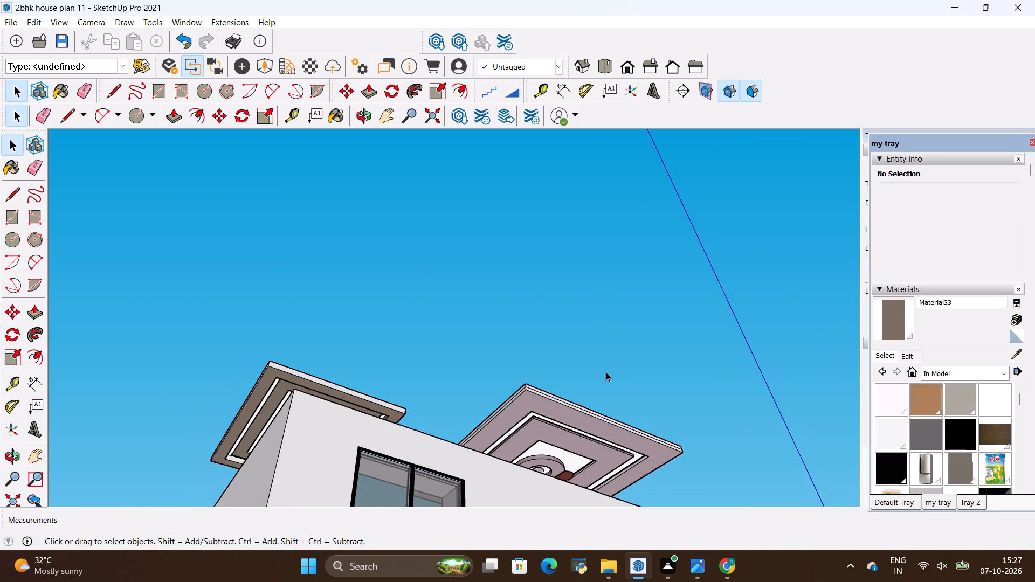
middle_click_drag(608, 373, 591, 434)
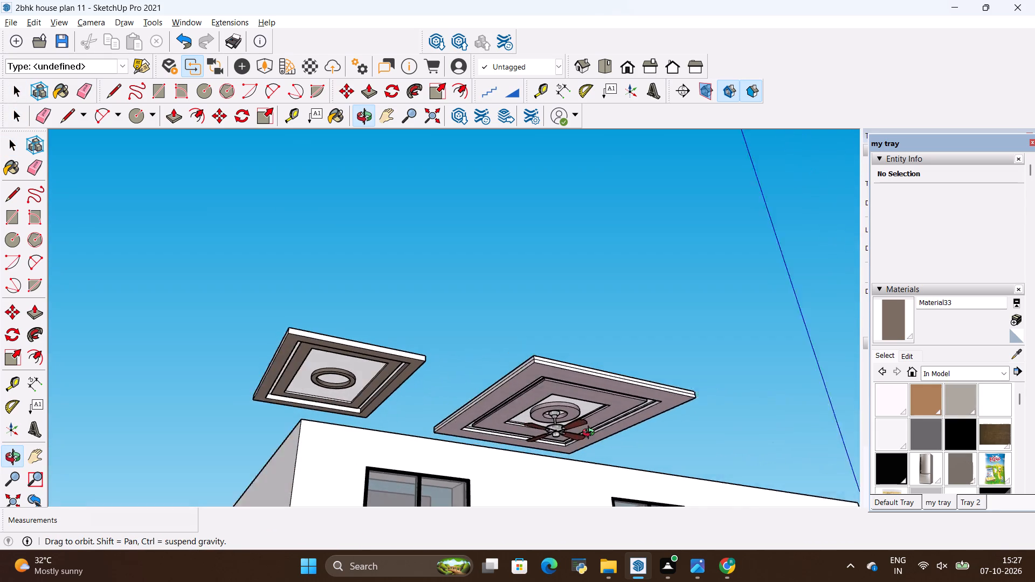
middle_click_drag(591, 434, 638, 444)
scroll(277, 316, "up", 16)
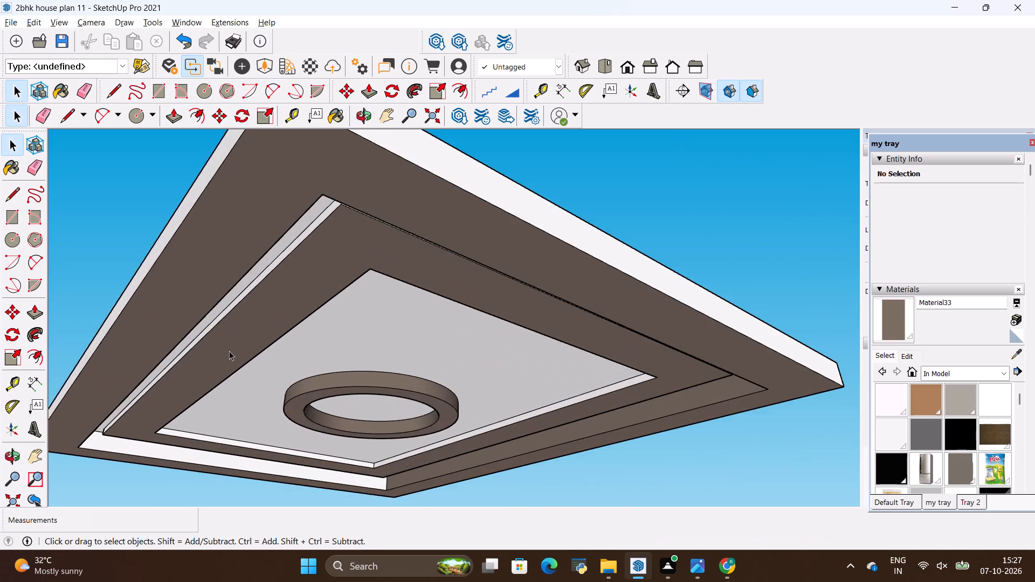
scroll(229, 351, "up", 3)
middle_click_drag(228, 357, 520, 205)
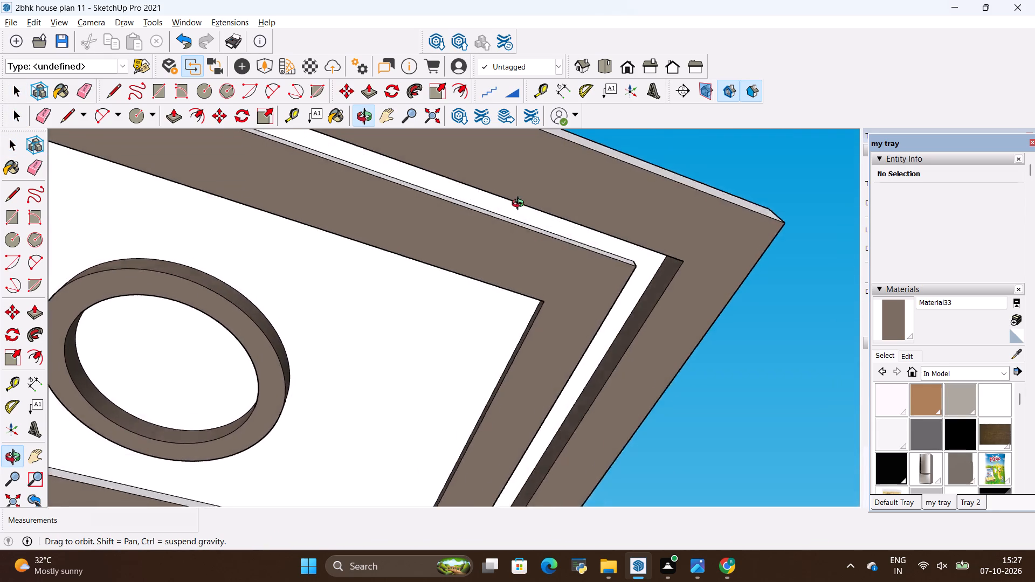
middle_click_drag(520, 205, 377, 389)
scroll(440, 353, "down", 3)
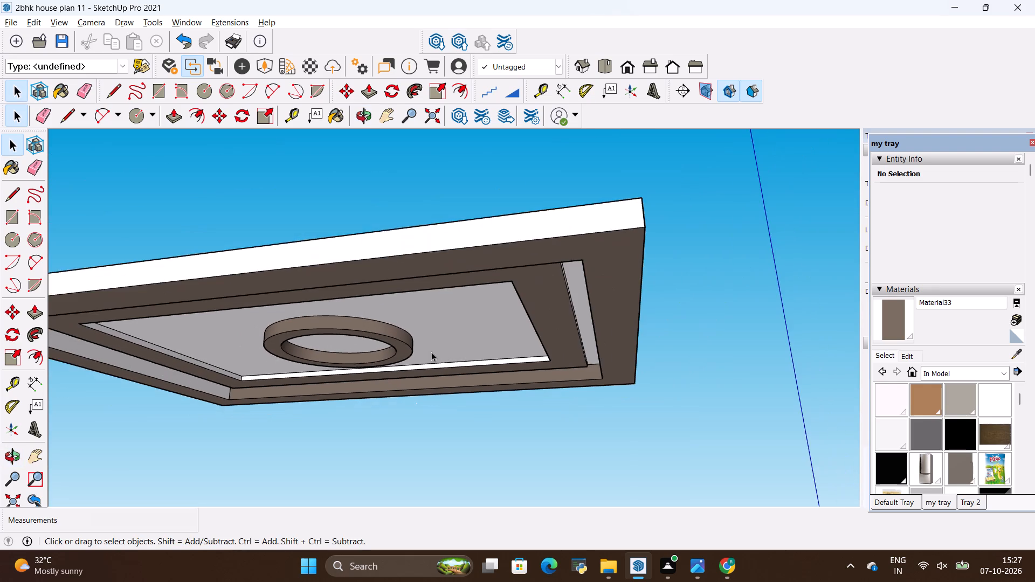
scroll(280, 371, "up", 7)
scroll(282, 375, "down", 8)
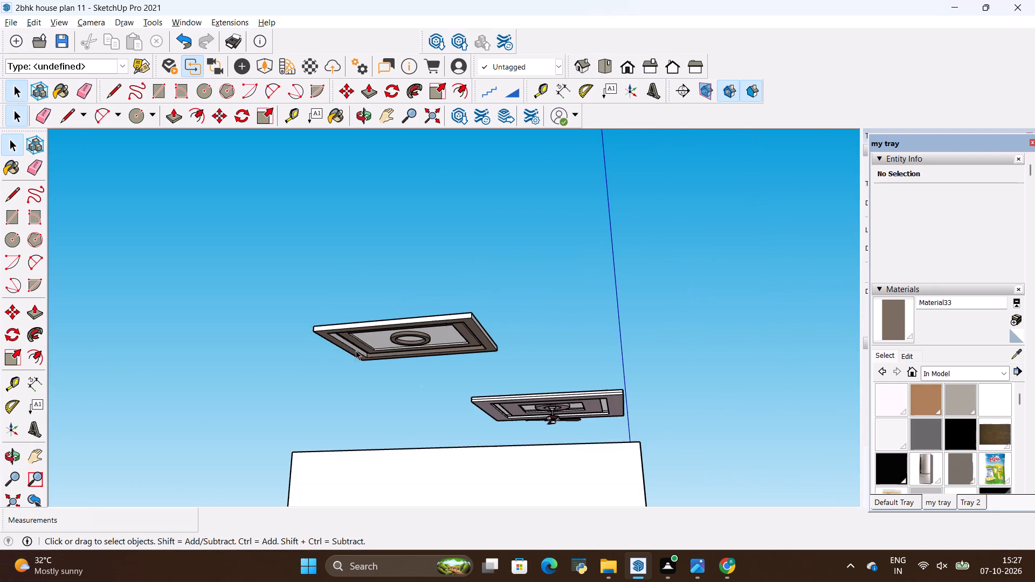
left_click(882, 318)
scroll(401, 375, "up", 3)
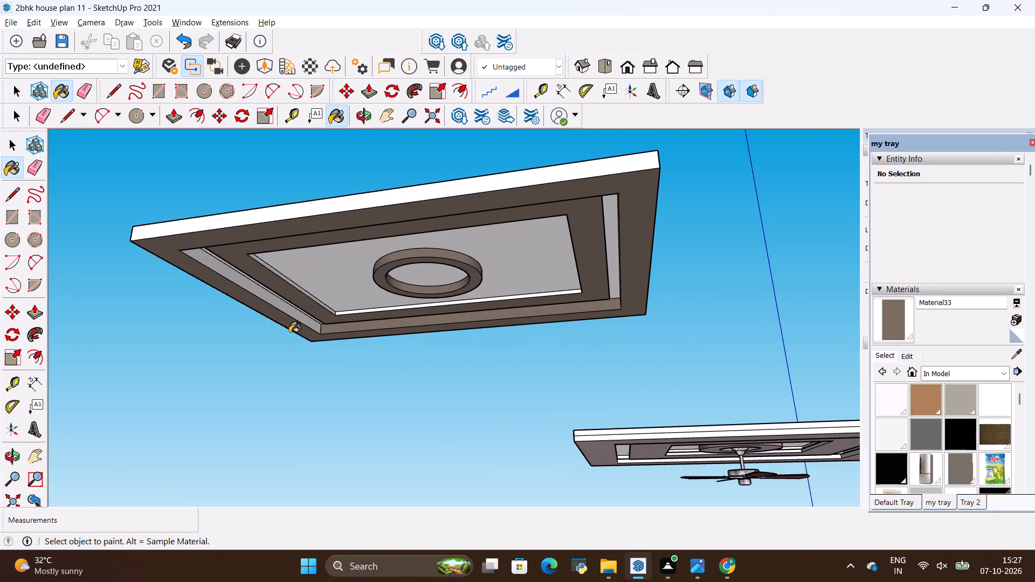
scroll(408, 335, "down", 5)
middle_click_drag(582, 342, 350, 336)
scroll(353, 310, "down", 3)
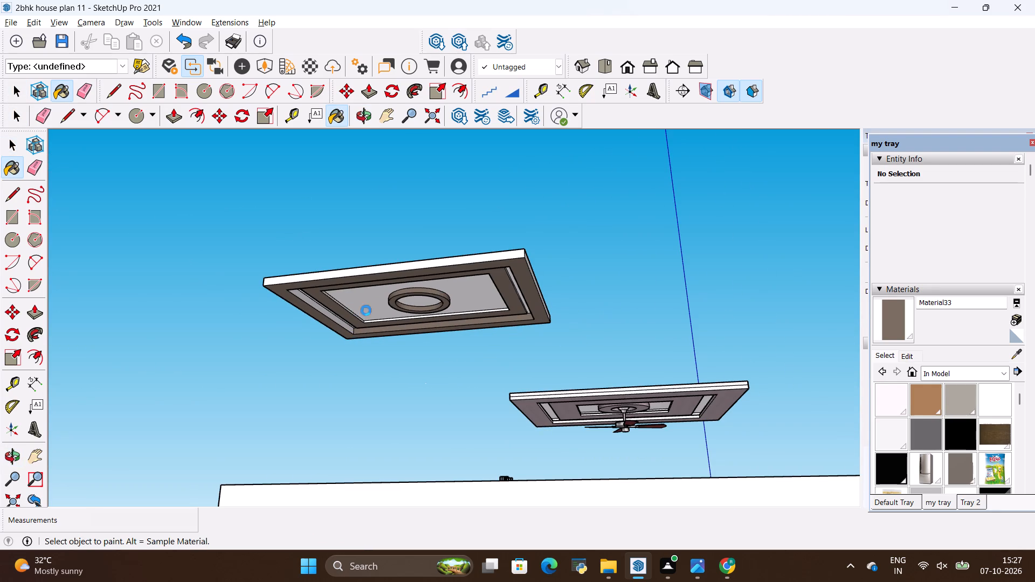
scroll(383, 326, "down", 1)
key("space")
Paint the two remaining white recess side faces on the underside of the bedroom false ceiling with taupe Material33.
scroll(243, 336, "down", 3)
middle_click_drag(395, 306, 336, 321)
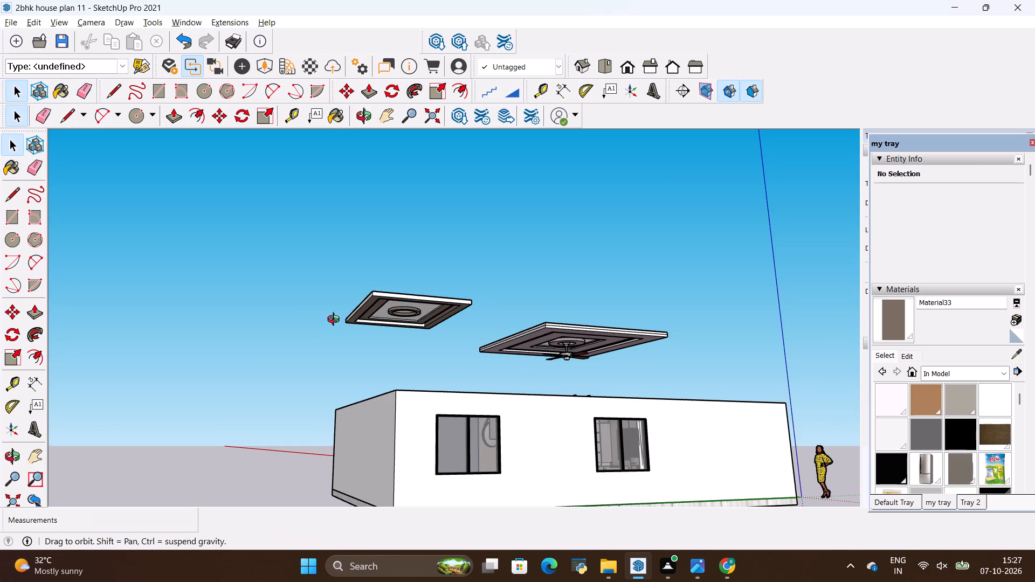
middle_click_drag(336, 321, 227, 337)
scroll(502, 293, "up", 14)
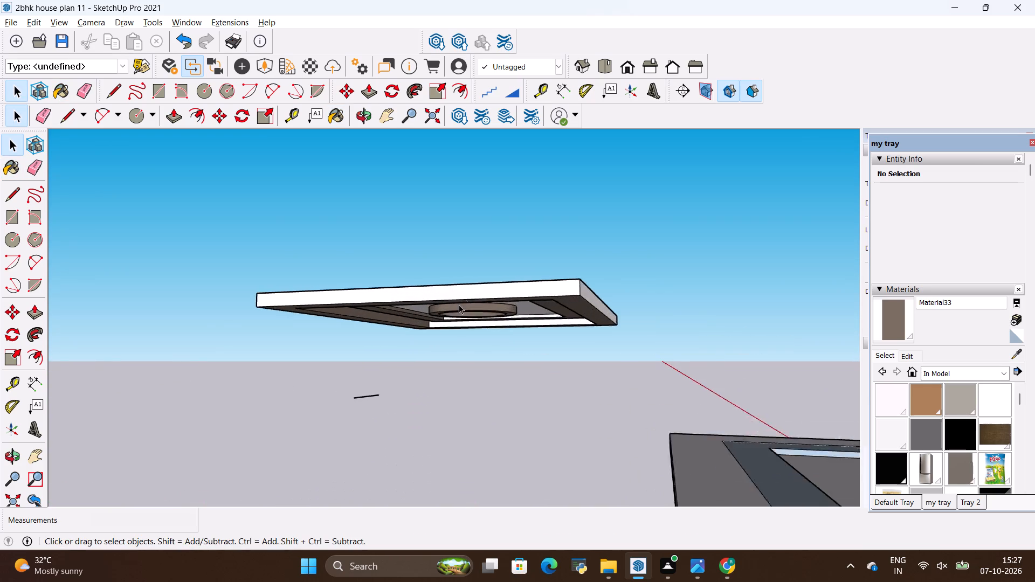
scroll(459, 304, "up", 11)
scroll(375, 335, "up", 2)
scroll(429, 329, "up", 3)
left_click(434, 329)
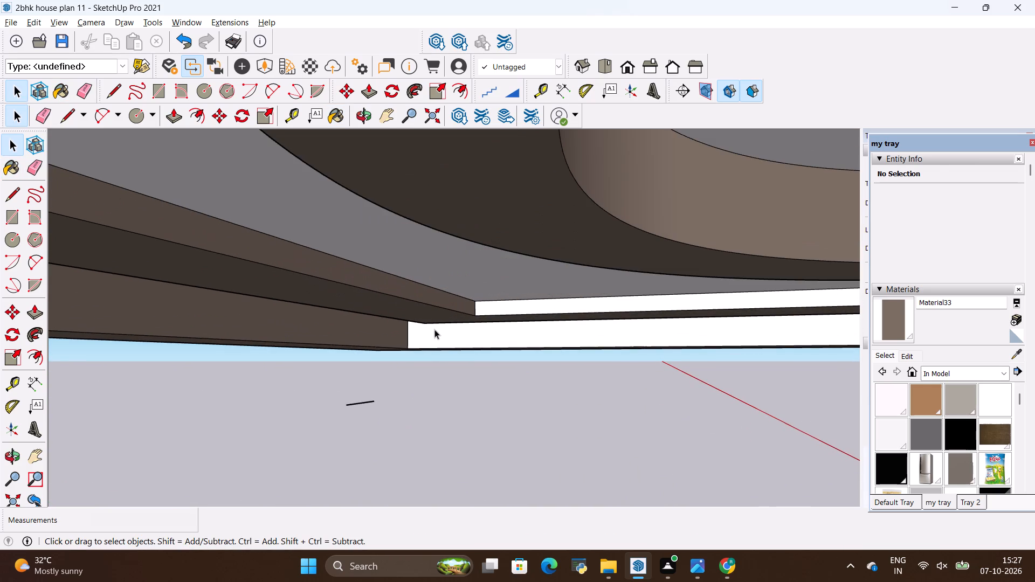
double_click(482, 344)
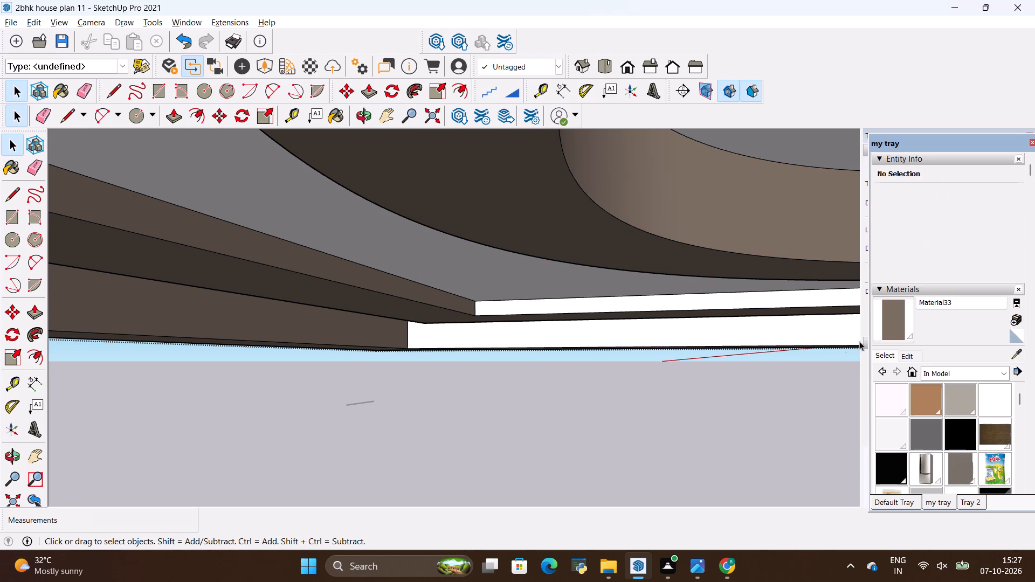
left_click(896, 331)
scroll(637, 315, "up", 4)
left_click(637, 305)
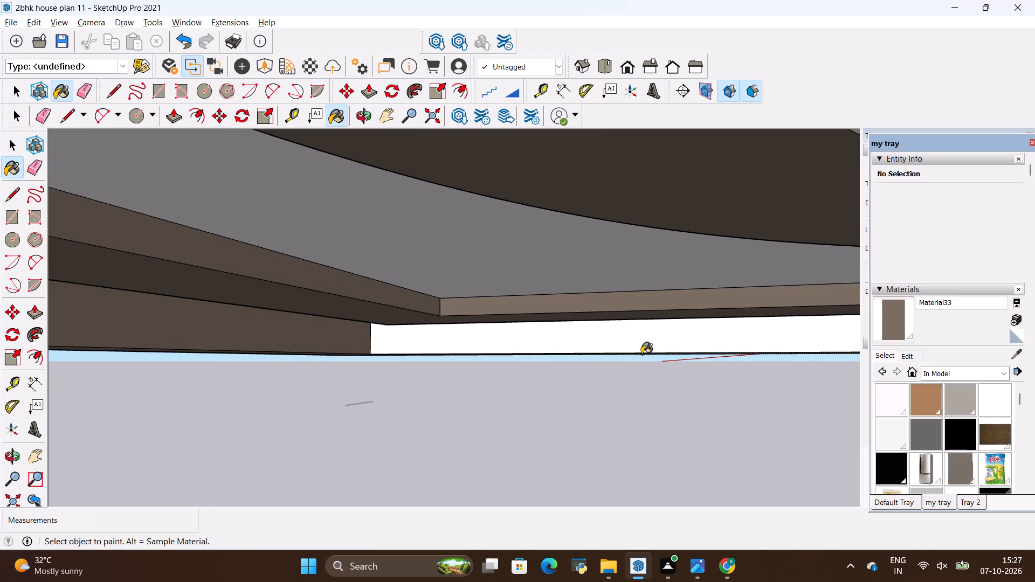
left_click(641, 346)
scroll(542, 345, "down", 17)
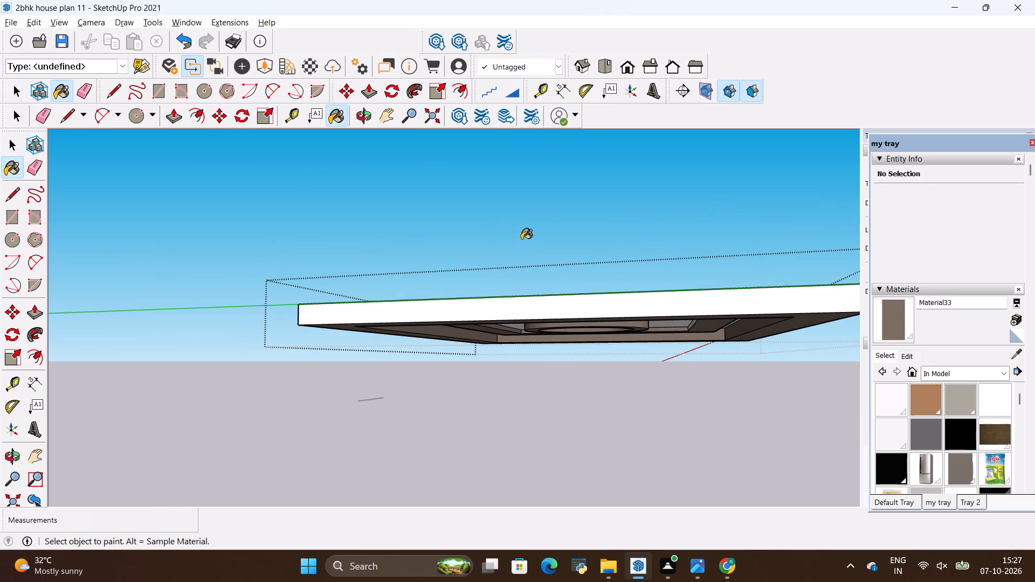
key("space")
left_click(519, 230)
Examine the undersides of both raised false ceilings from low angles beside the house, looking closer at the bedroom one.
scroll(519, 230, "down", 5)
middle_click_drag(484, 276, 493, 286)
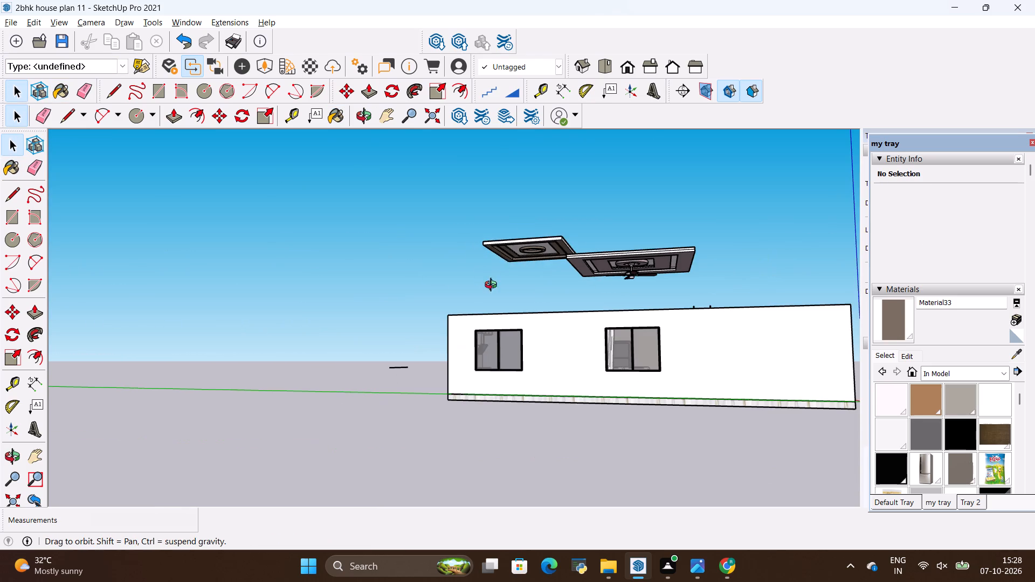
middle_click_drag(493, 286, 641, 221)
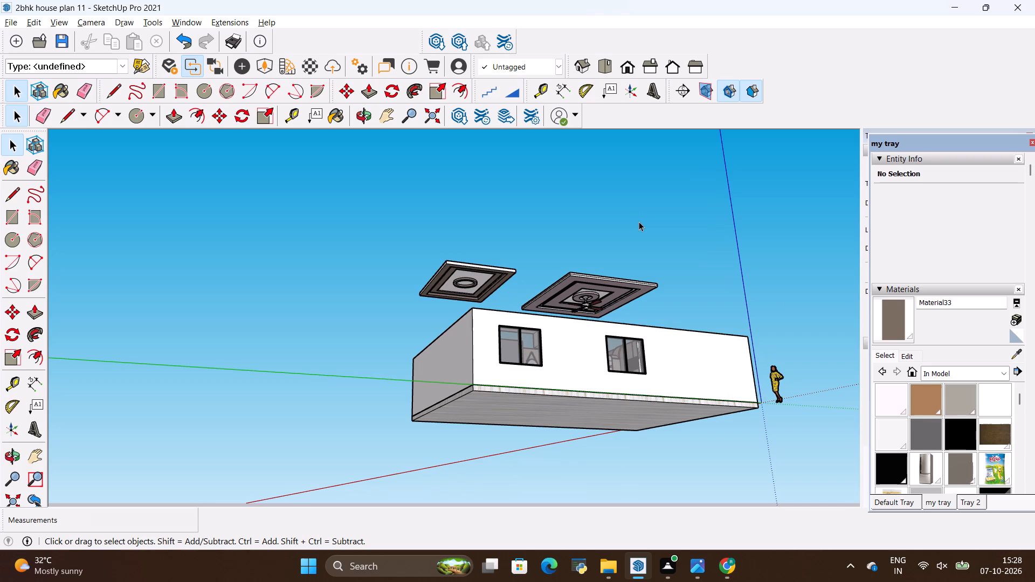
scroll(463, 183, "up", 2)
scroll(454, 232, "up", 1)
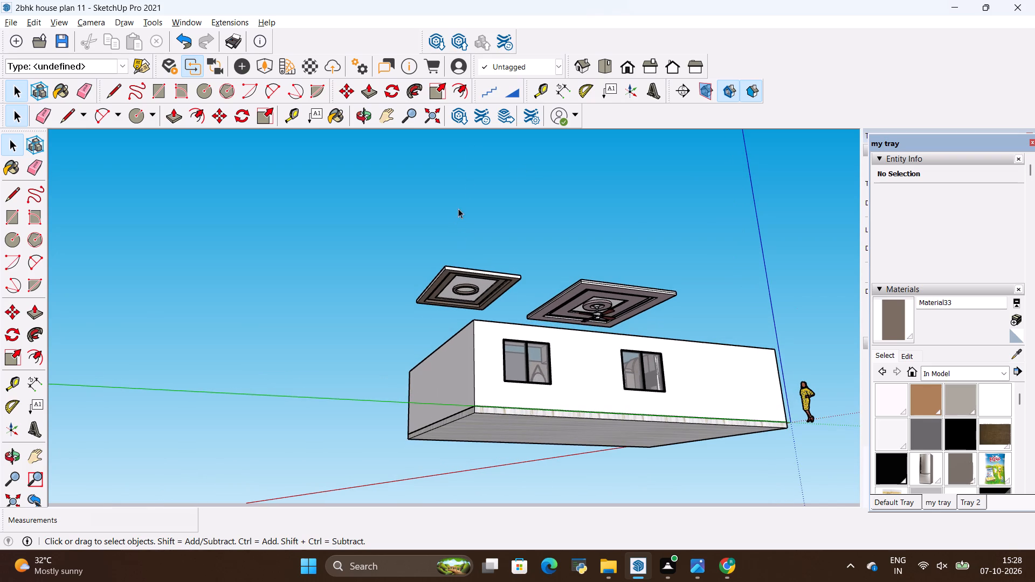
key("space")
left_click(474, 186)
scroll(473, 275, "up", 9)
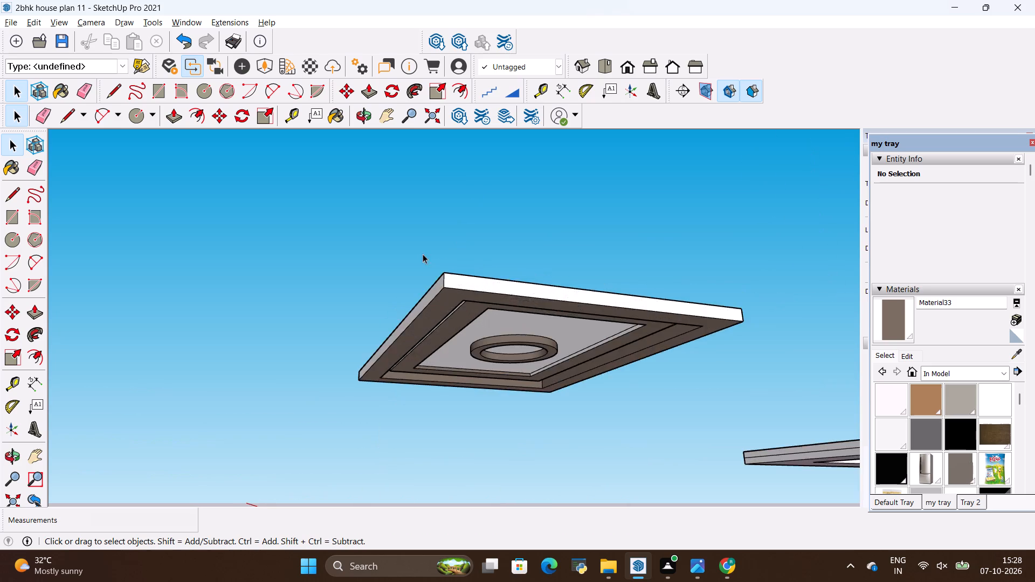
scroll(423, 254, "up", 2)
scroll(430, 263, "down", 8)
scroll(427, 262, "up", 12)
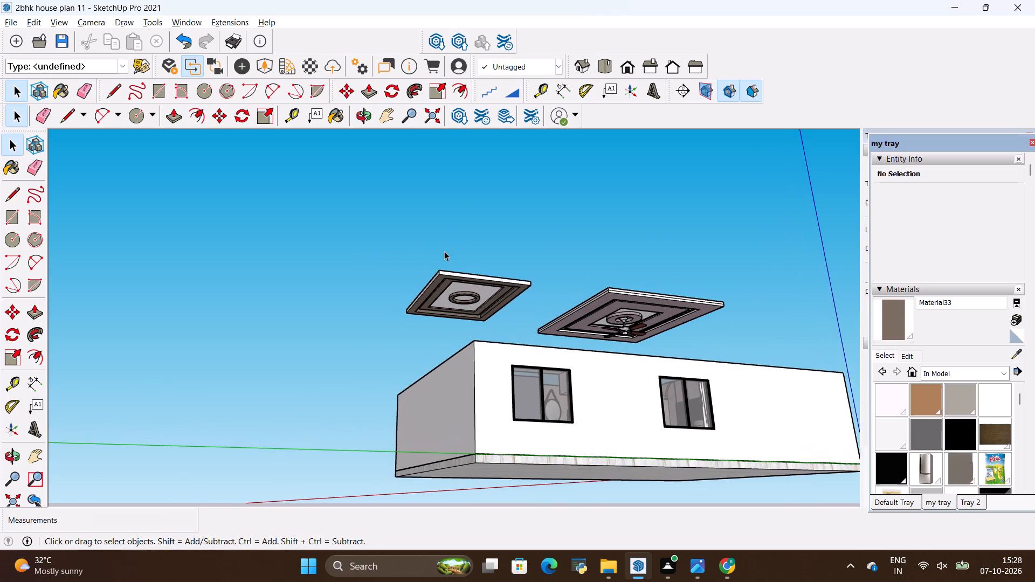
scroll(444, 251, "up", 20)
scroll(444, 251, "up", 5)
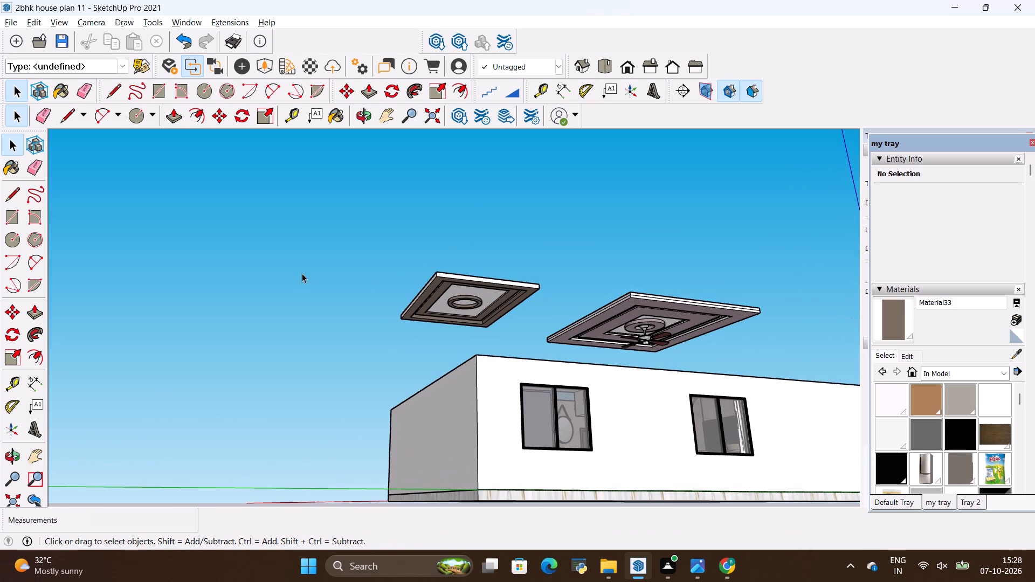
key("space")
scroll(396, 244, "up", 13)
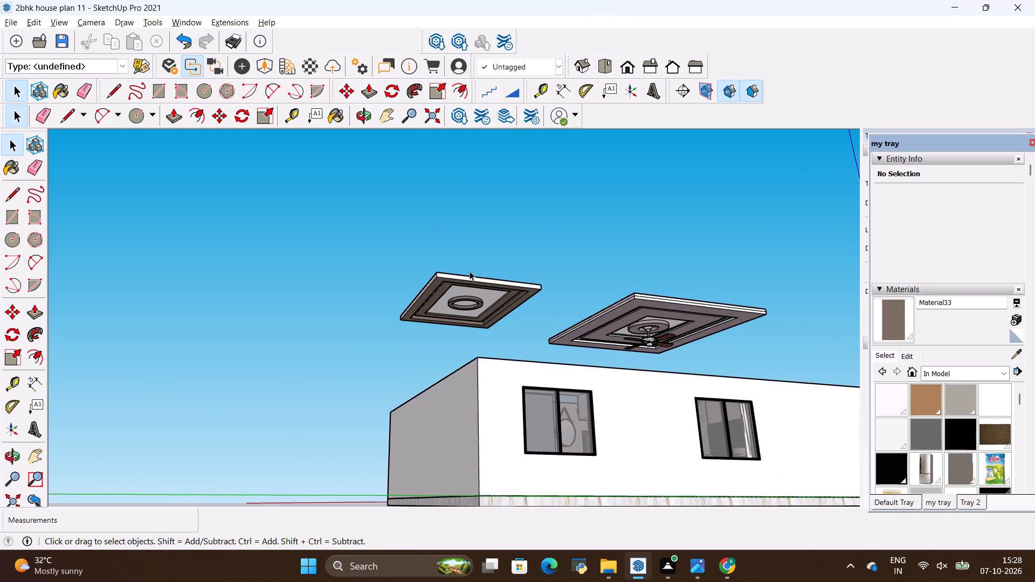
scroll(470, 271, "up", 2)
key("space")
left_click(446, 240)
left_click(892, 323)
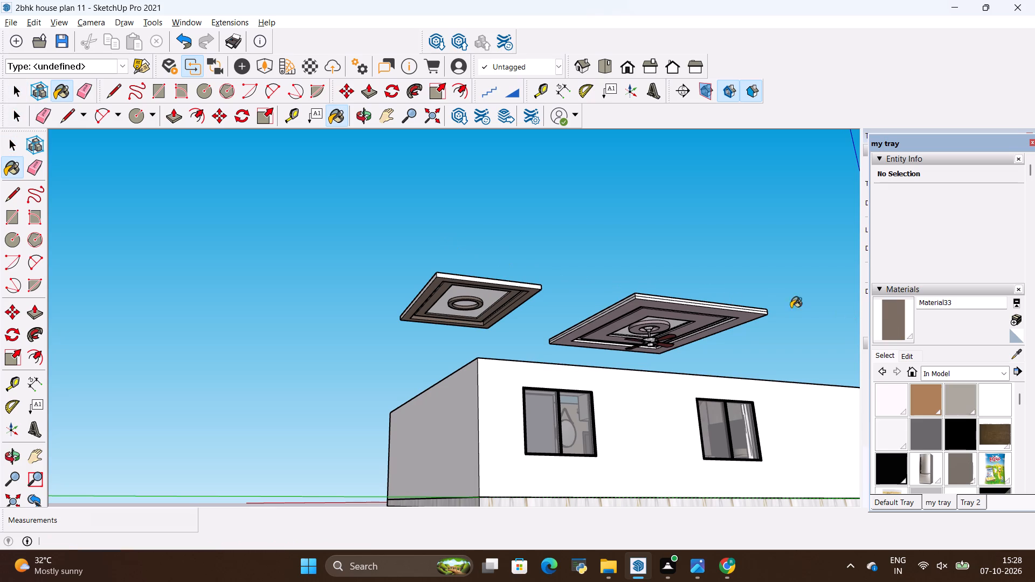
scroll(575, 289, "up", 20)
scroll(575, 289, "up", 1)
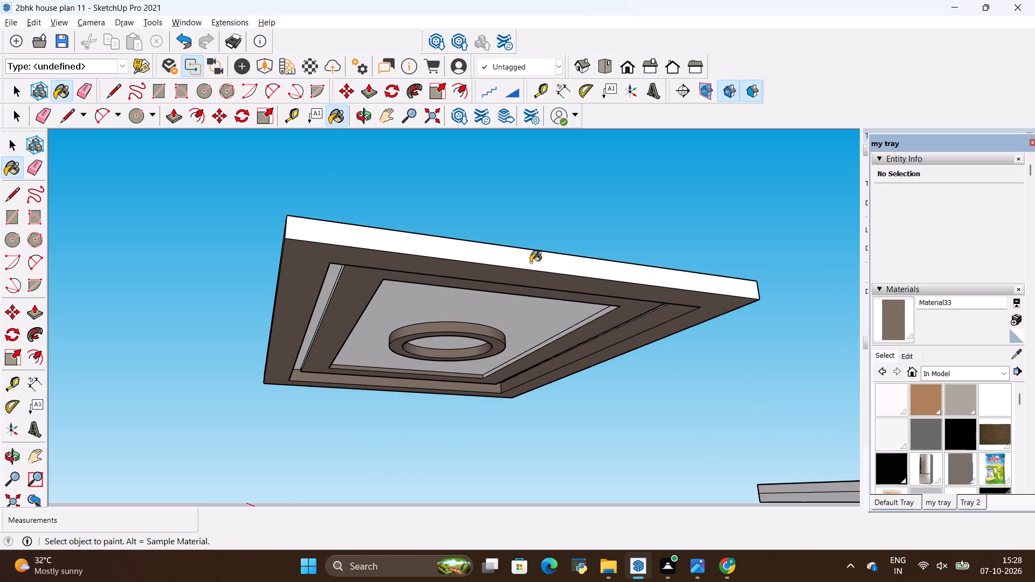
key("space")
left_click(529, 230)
Examine both raised false ceilings and the open house from several sides, first from below and finally from above.
scroll(522, 247, "down", 18)
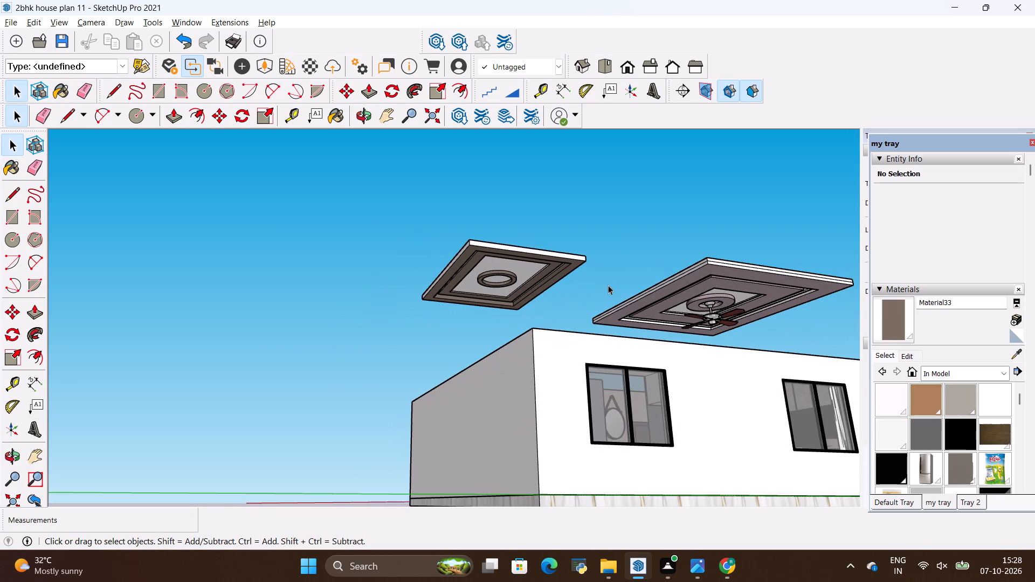
middle_click_drag(294, 281, 632, 249)
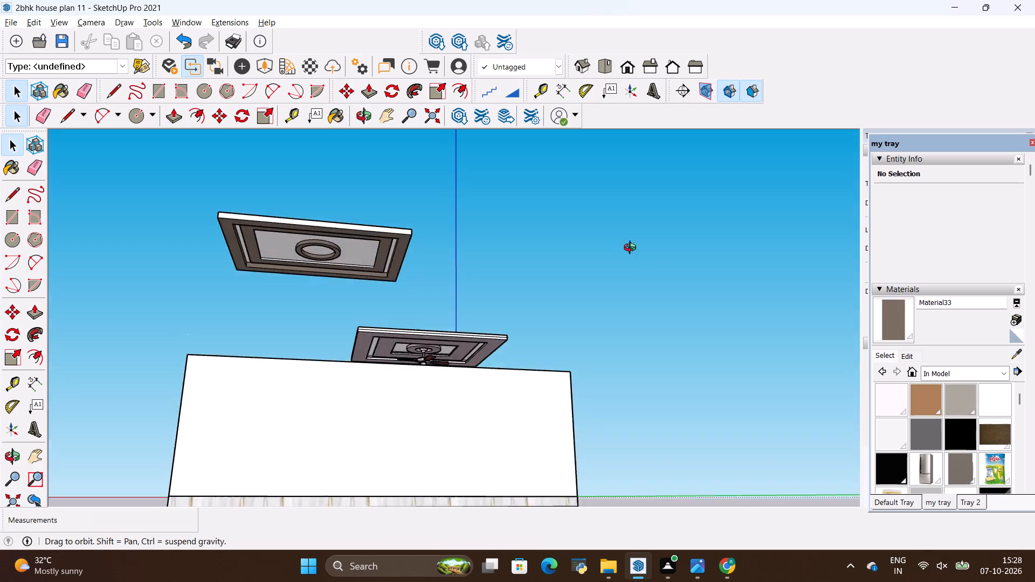
middle_click_drag(632, 249, 216, 266)
scroll(663, 209, "up", 3)
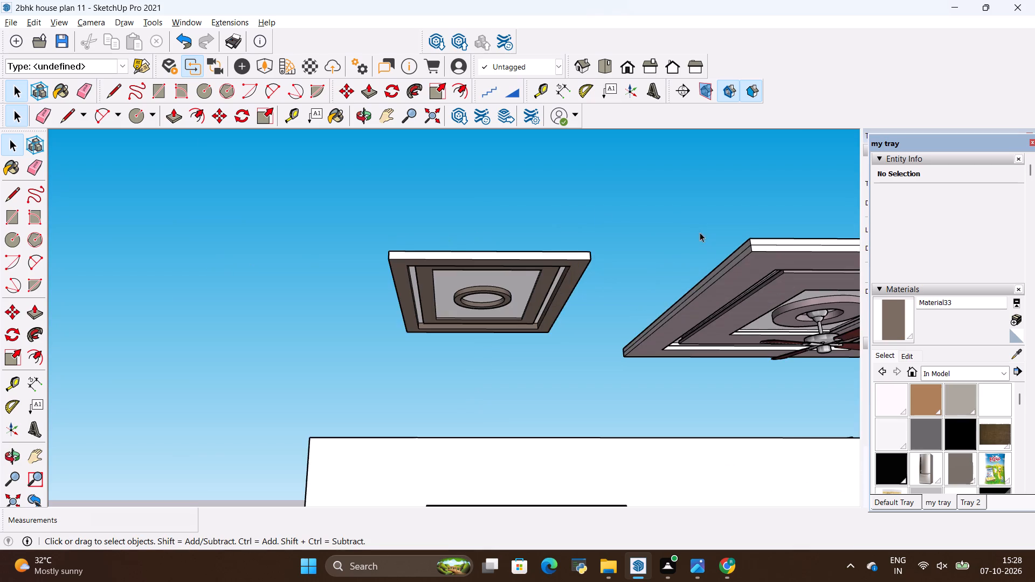
scroll(580, 243, "down", 5)
middle_click_drag(771, 279, 595, 245)
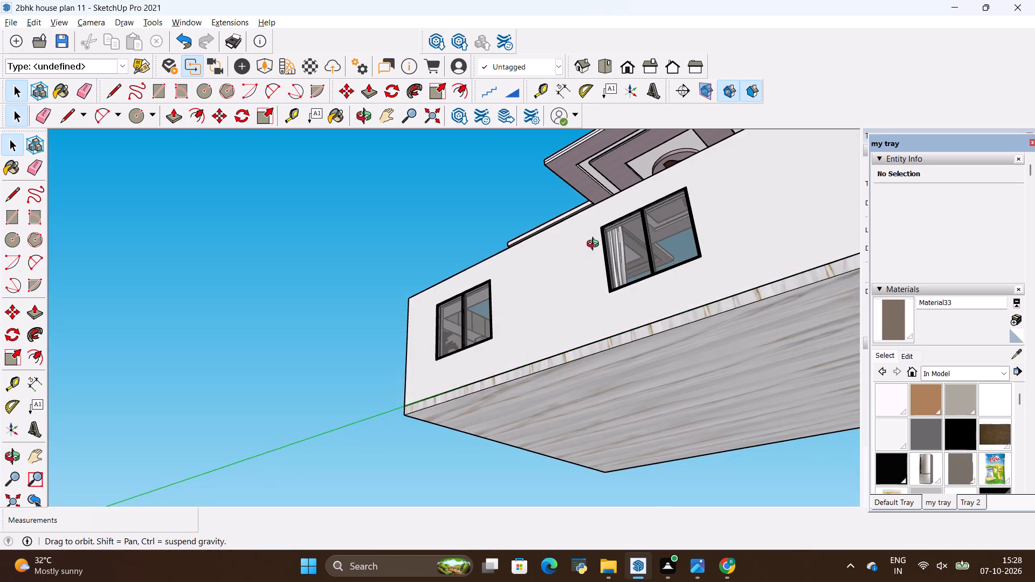
middle_click_drag(595, 245, 749, 390)
scroll(598, 267, "down", 4)
scroll(561, 235, "down", 4)
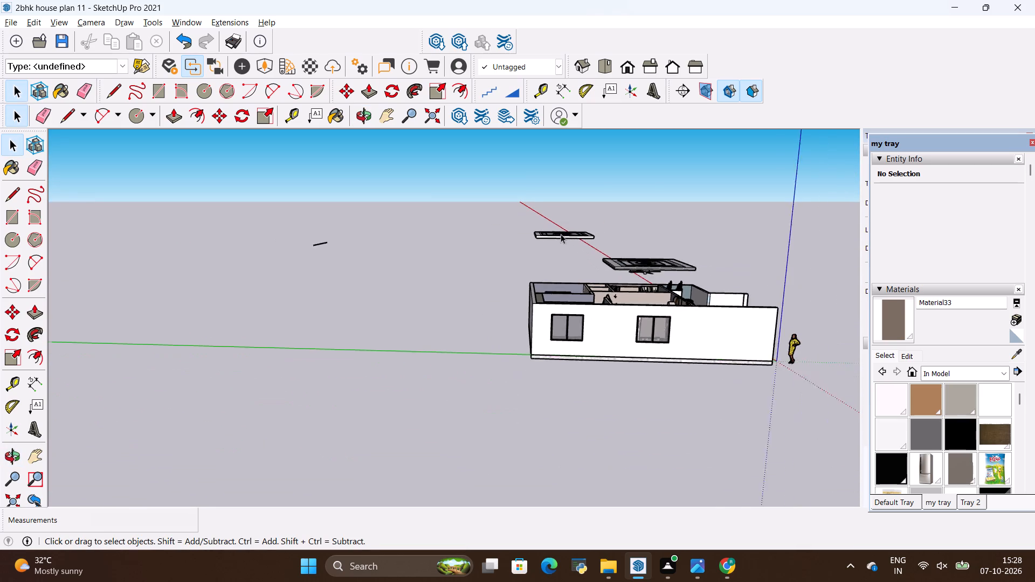
middle_click_drag(573, 228, 675, 405)
scroll(622, 242, "up", 3)
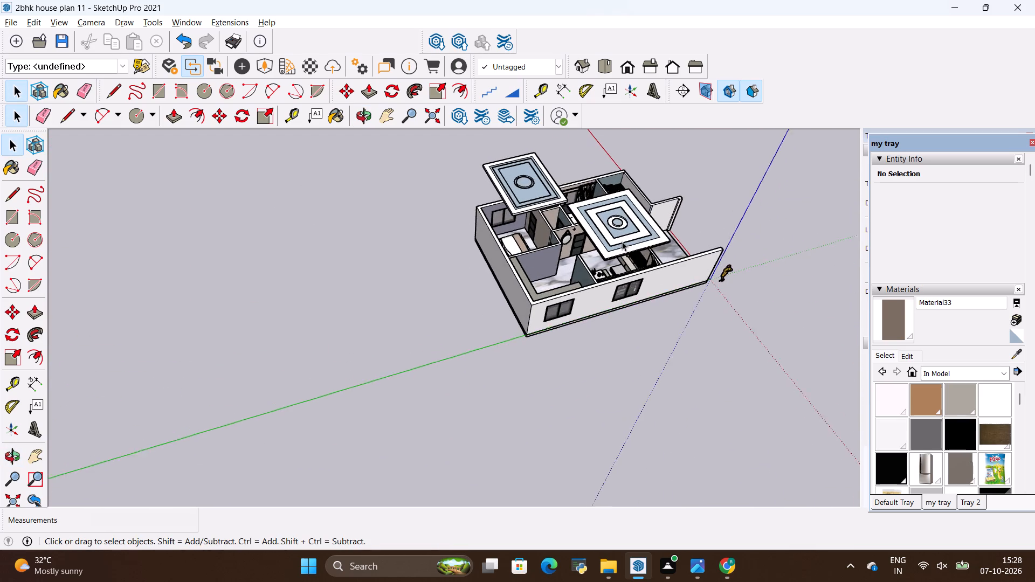
scroll(622, 241, "up", 10)
scroll(665, 233, "down", 5)
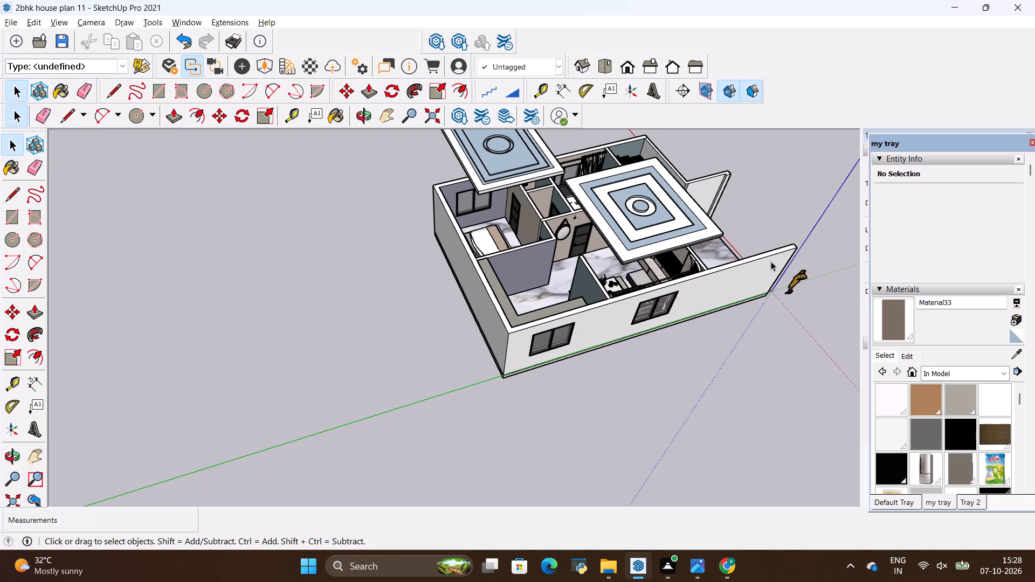
middle_click_drag(771, 261, 361, 207)
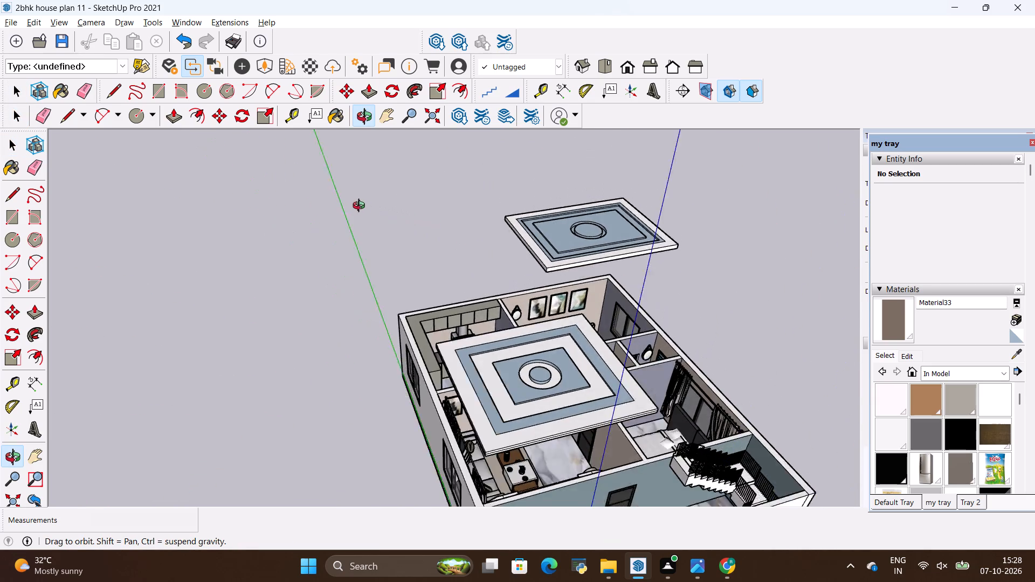
middle_click_drag(361, 207, 350, 201)
scroll(350, 201, "down", 6)
scroll(422, 330, "up", 5)
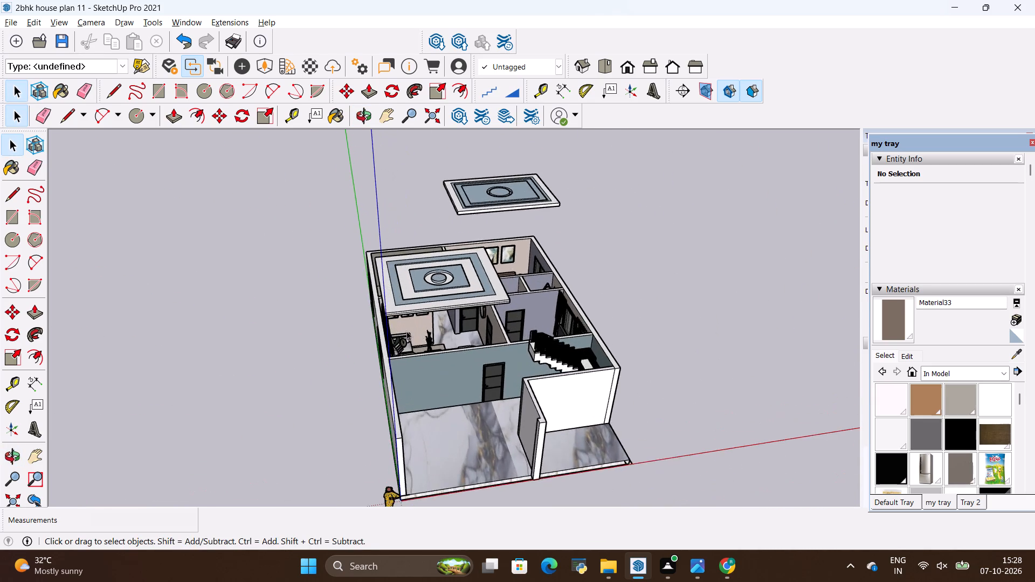
Move the living room false ceiling group down about 7' by its top corner onto the inner top corner of the living room walls.
scroll(406, 331, "up", 10)
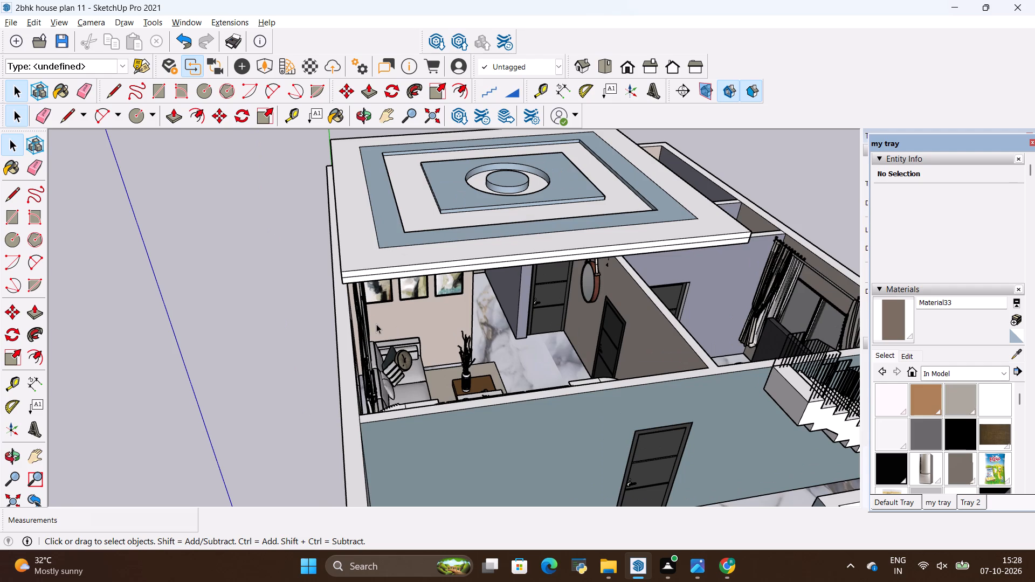
key("m")
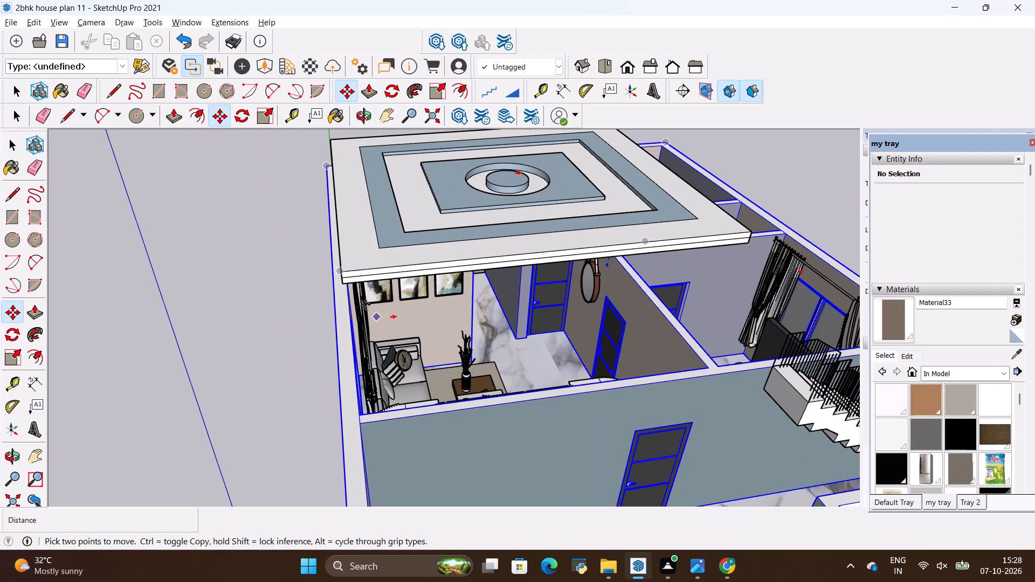
key("space")
left_click(297, 303)
left_click(397, 232)
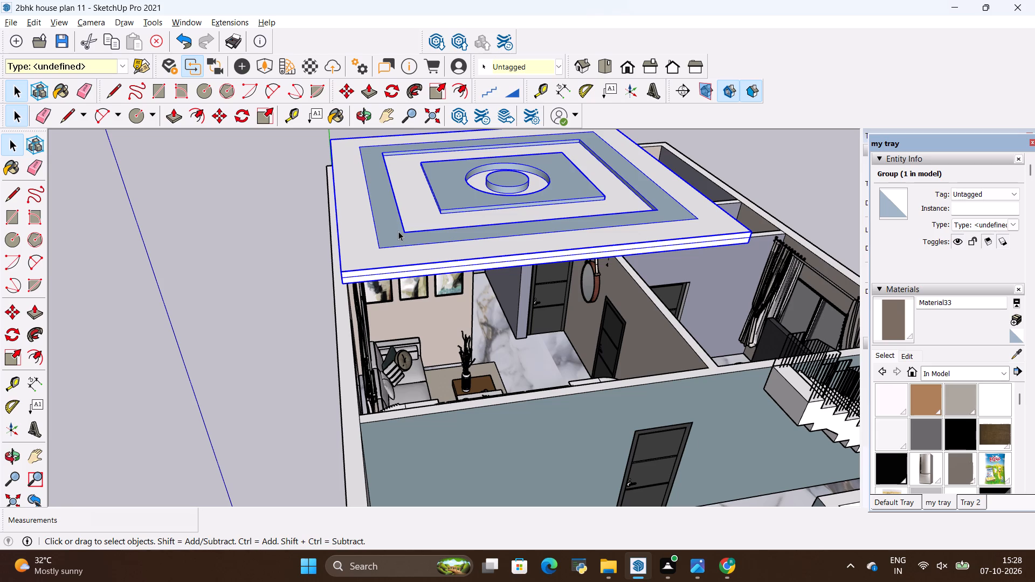
key("m")
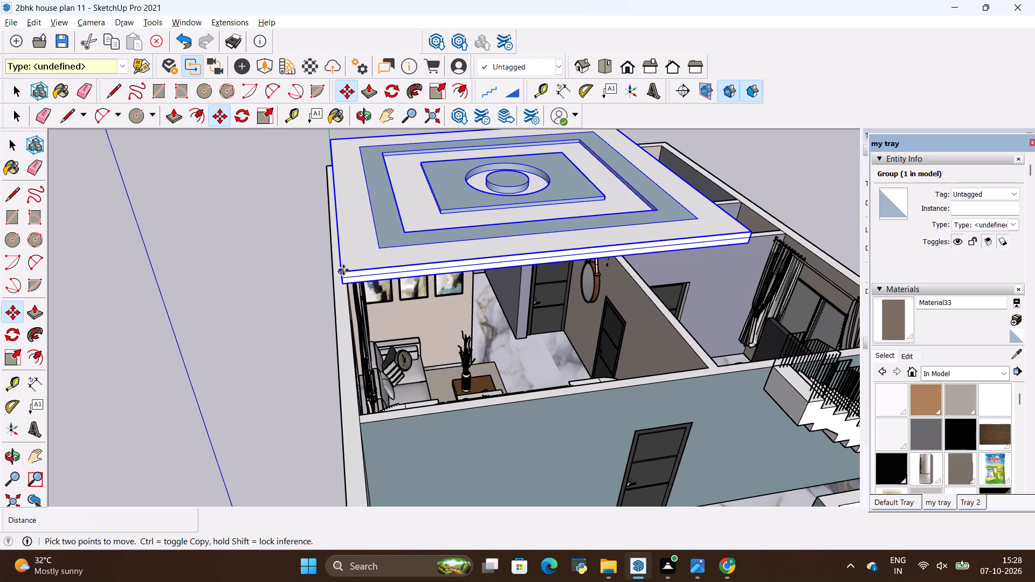
left_click(342, 270)
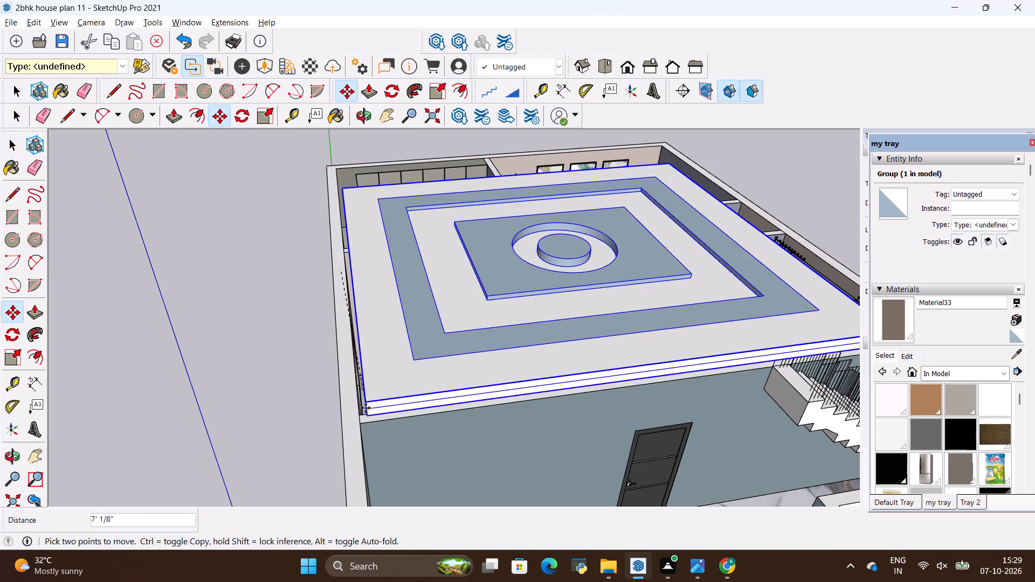
left_click(359, 413)
scroll(336, 422, "up", 5)
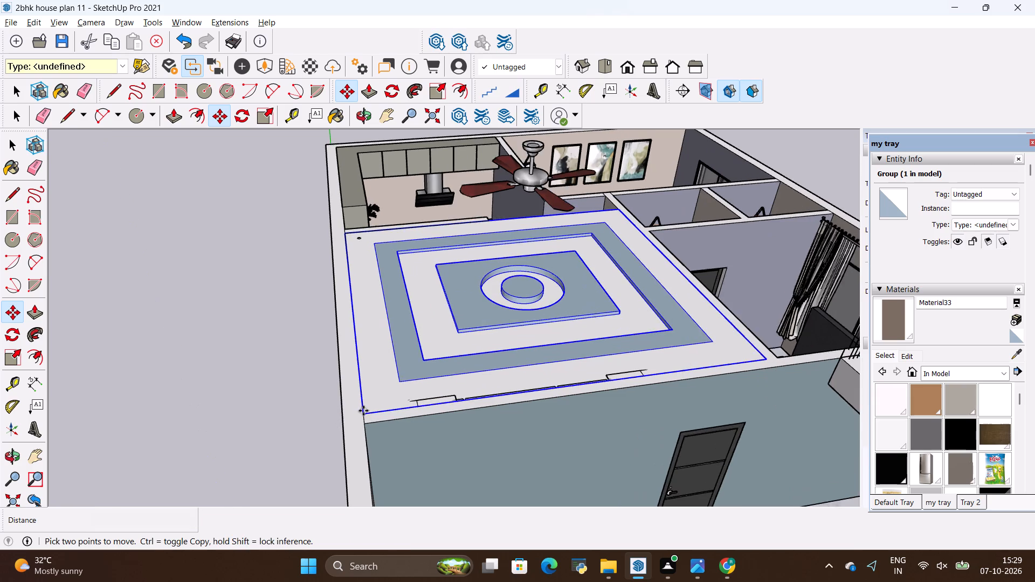
scroll(363, 411, "up", 2)
scroll(318, 417, "up", 1)
scroll(270, 399, "down", 10)
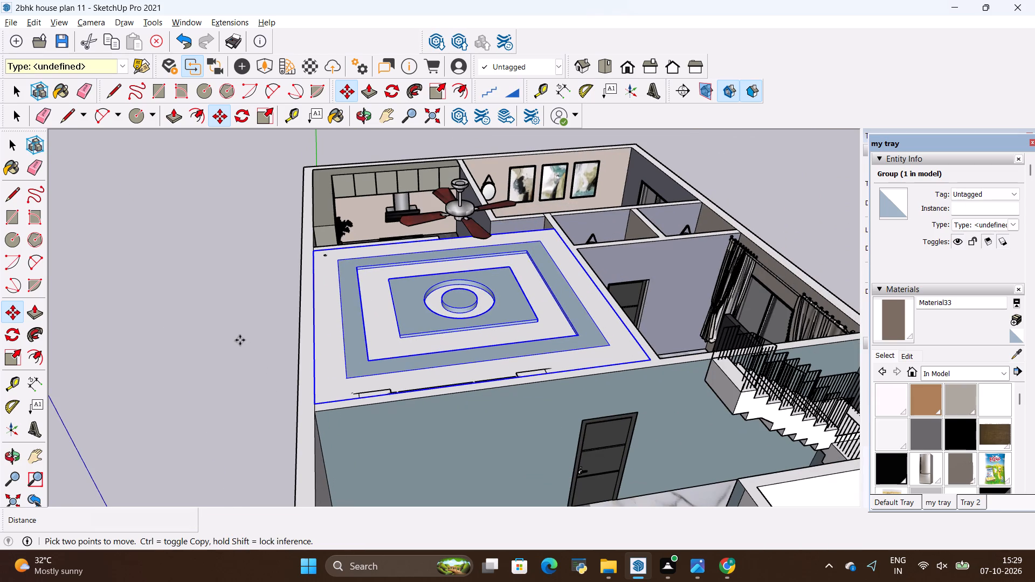
scroll(244, 338, "down", 16)
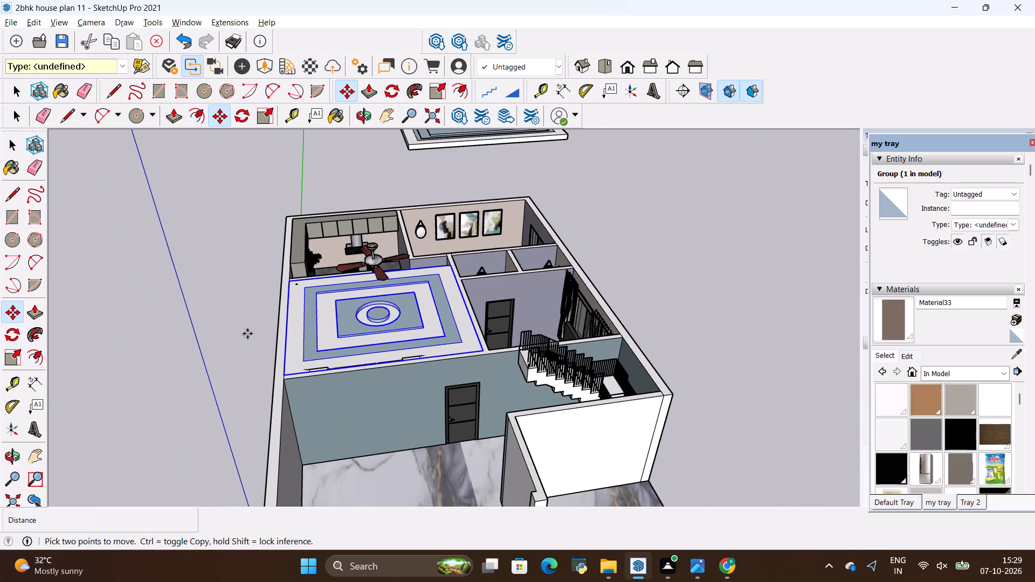
Move the bedroom false ceiling group down about 12' by its top corner onto the matching top corner of the bedroom walls.
key("m")
scroll(316, 323, "down", 5)
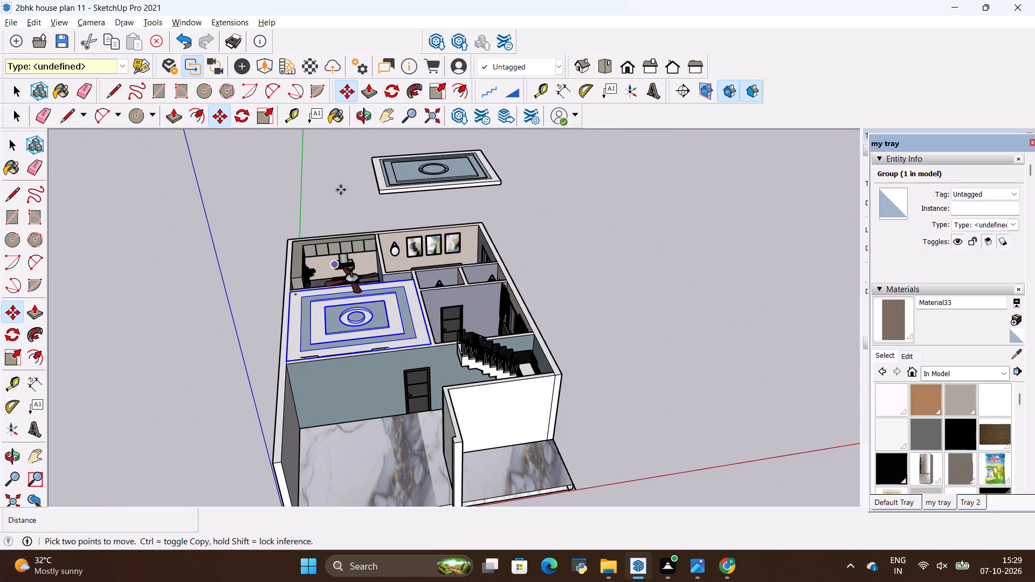
scroll(342, 182, "up", 8)
key("space")
left_click(449, 178)
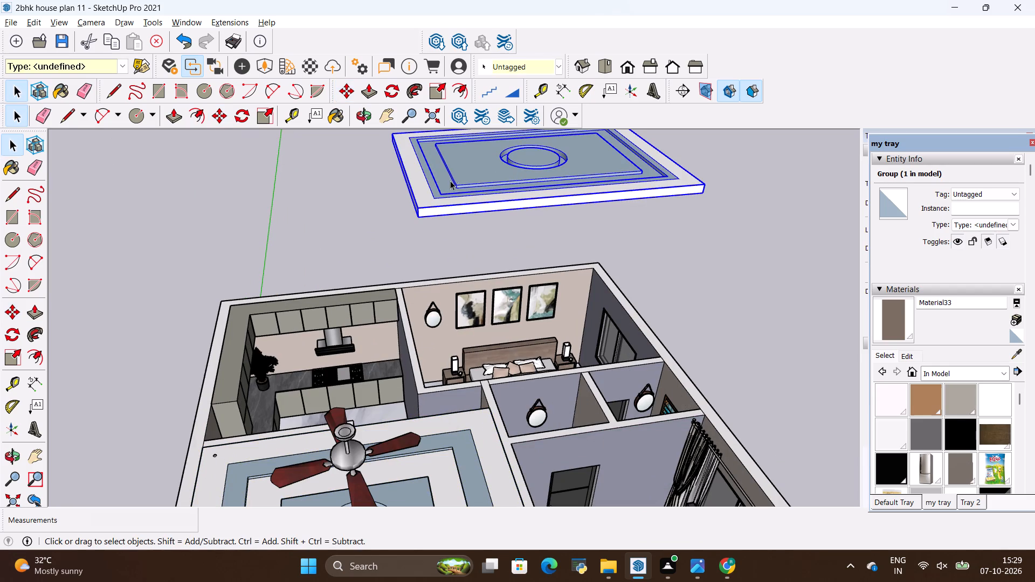
key("m")
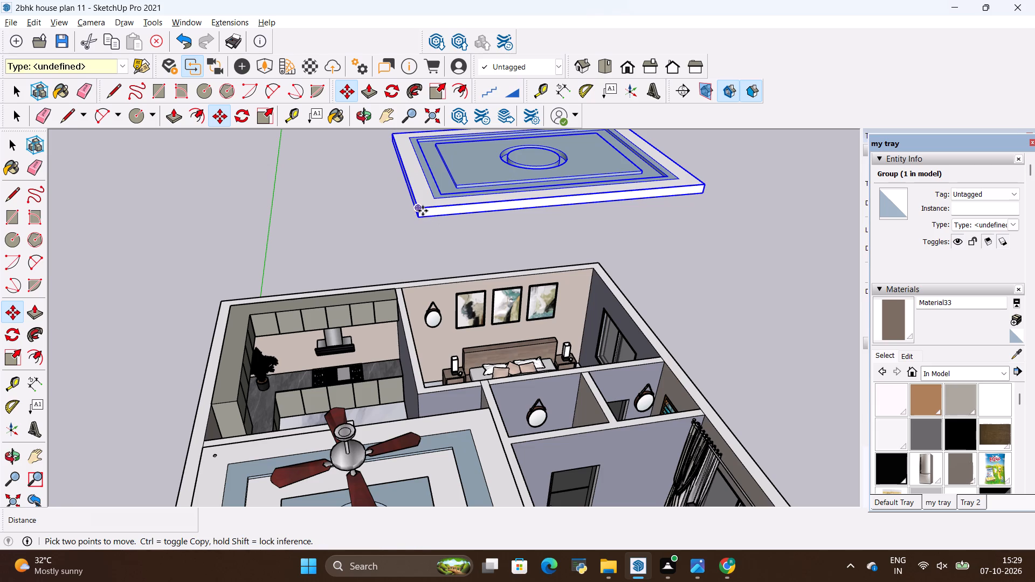
left_click(422, 210)
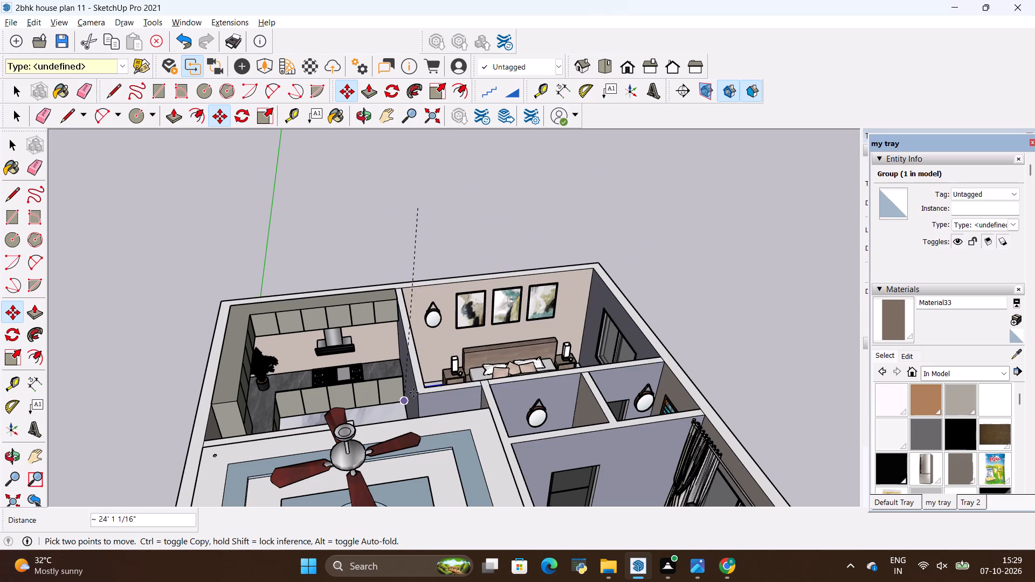
scroll(429, 381, "up", 2)
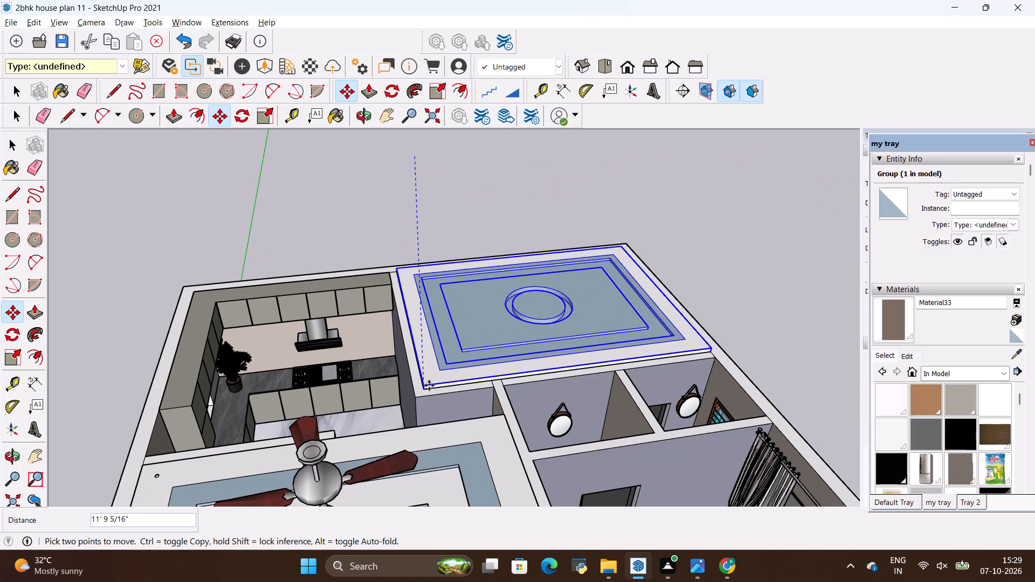
left_click(423, 389)
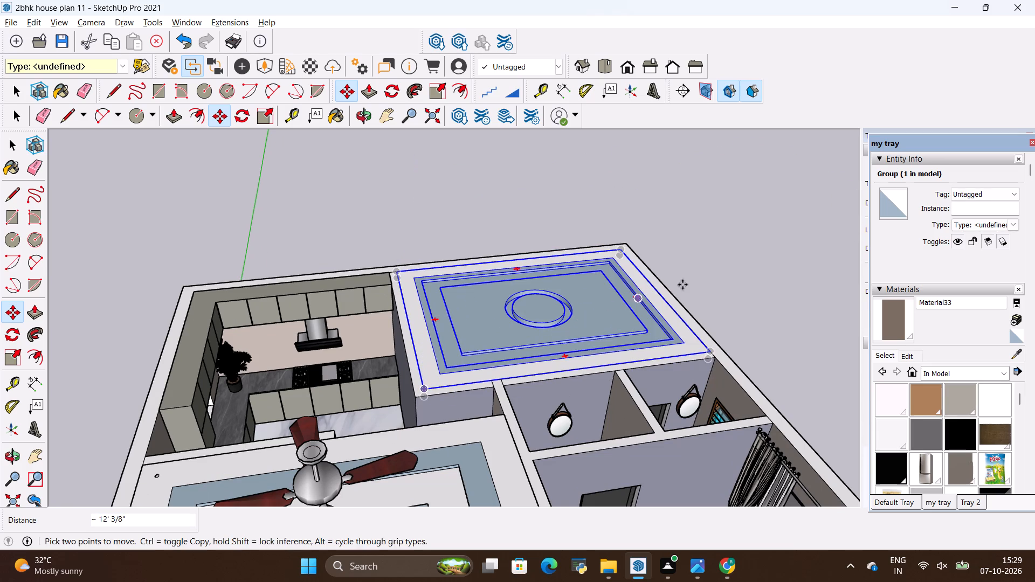
key("space")
left_click(743, 268)
Examine the fit of both lowered false ceilings on the house from above and from opposite sides.
scroll(608, 312, "down", 10)
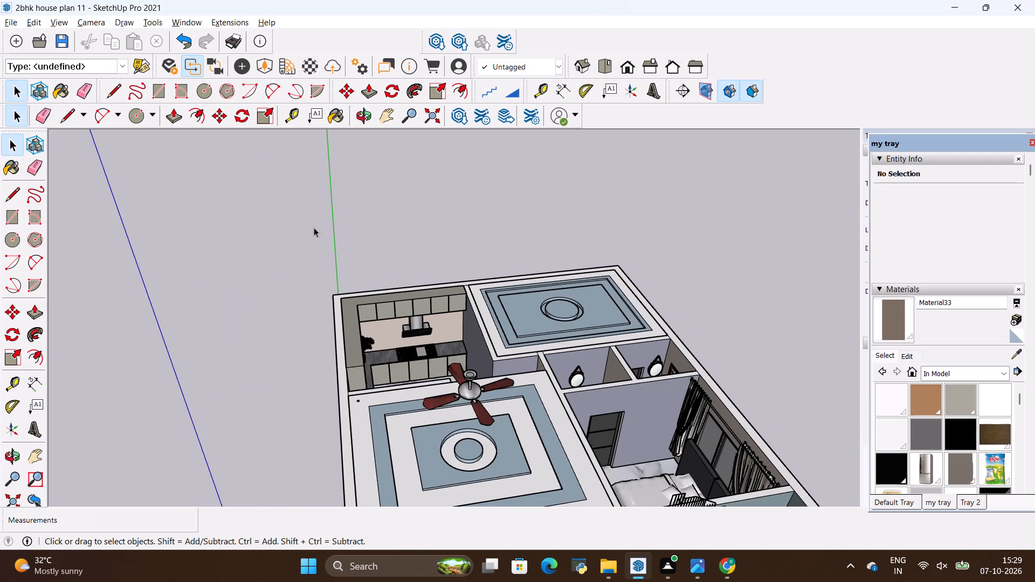
left_click(314, 227)
key("space")
left_click(409, 231)
scroll(341, 249, "down", 4)
left_click(246, 272)
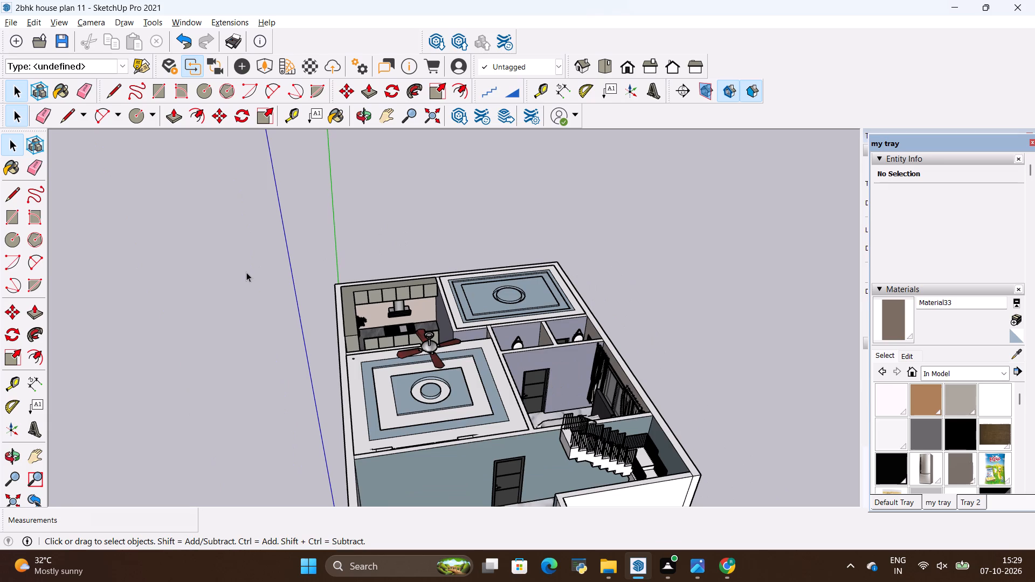
middle_click_drag(243, 274, 633, 289)
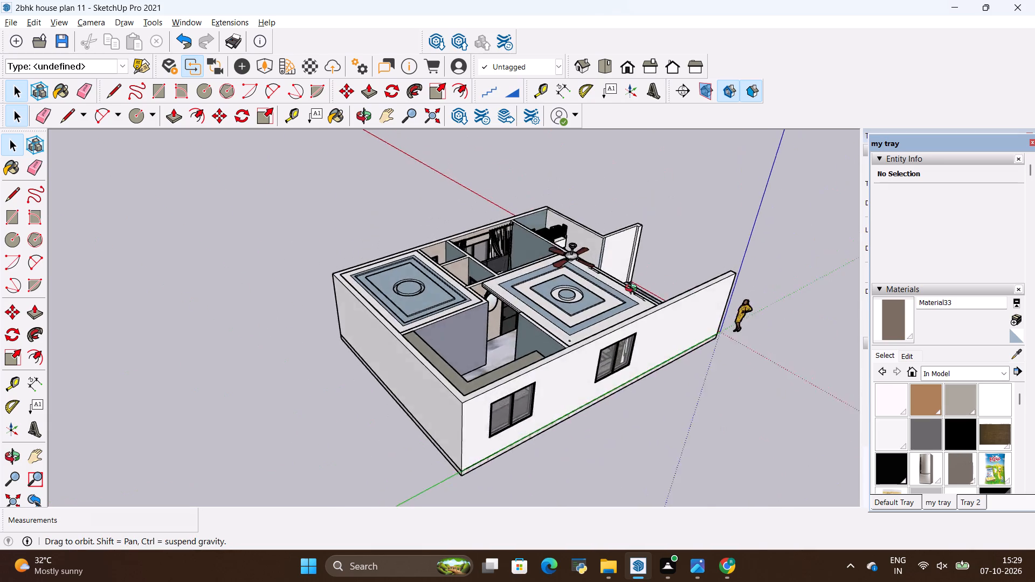
middle_click_drag(633, 289, 319, 279)
scroll(320, 279, "down", 5)
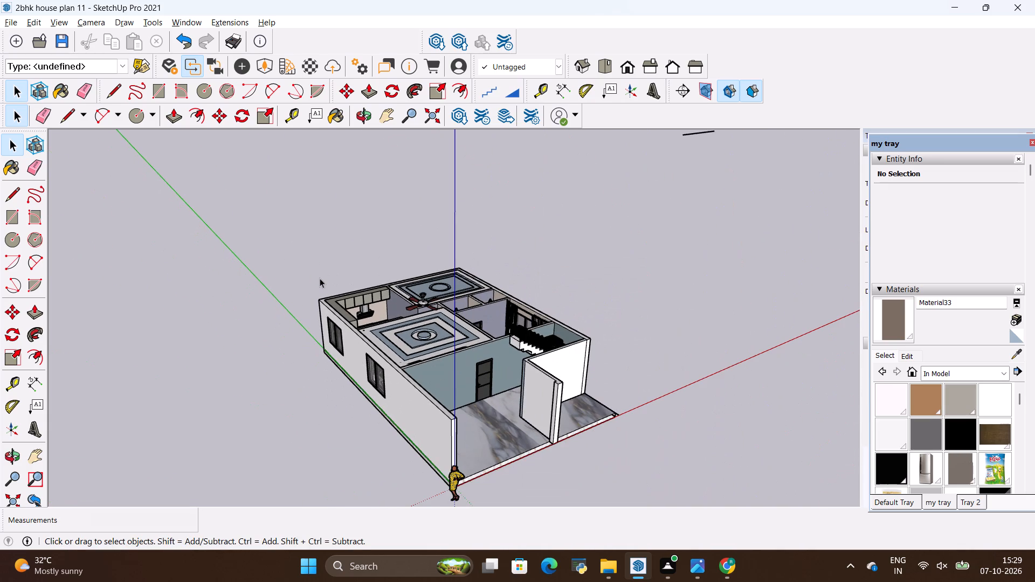
scroll(320, 278, "down", 1)
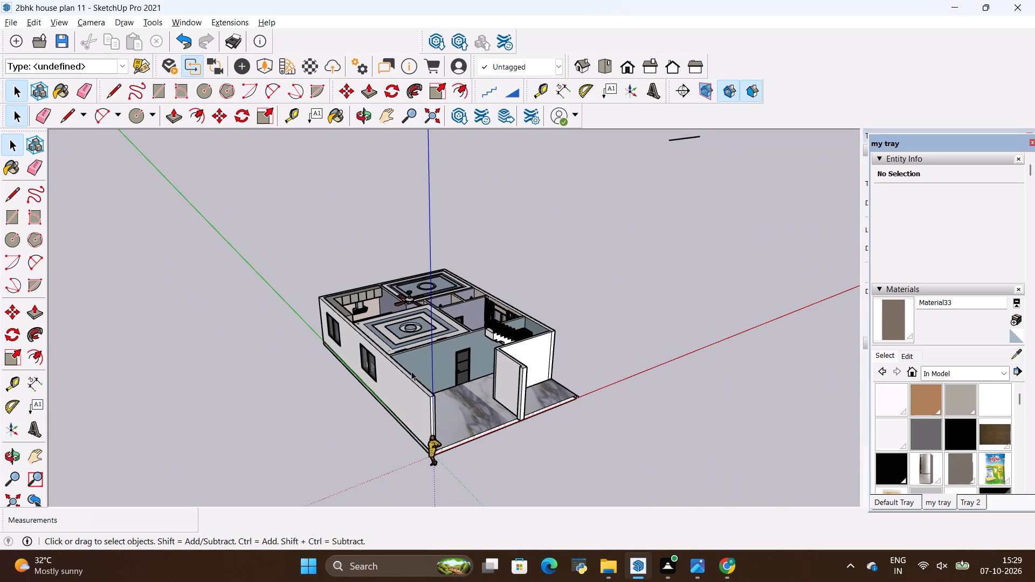
scroll(413, 357, "up", 8)
scroll(554, 270, "up", 2)
middle_click_drag(554, 270, 563, 348)
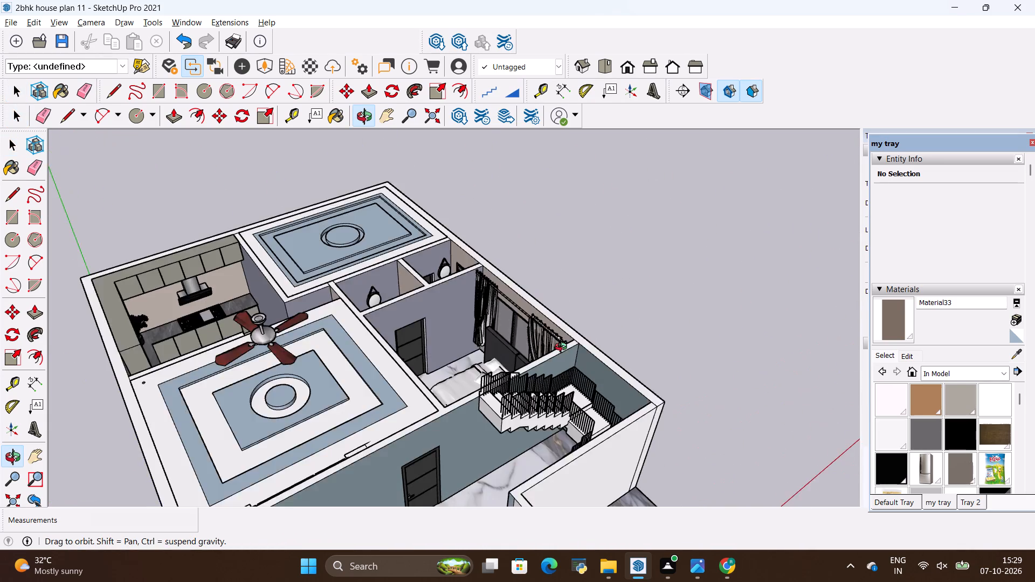
middle_click_drag(563, 348, 595, 404)
scroll(537, 347, "down", 3)
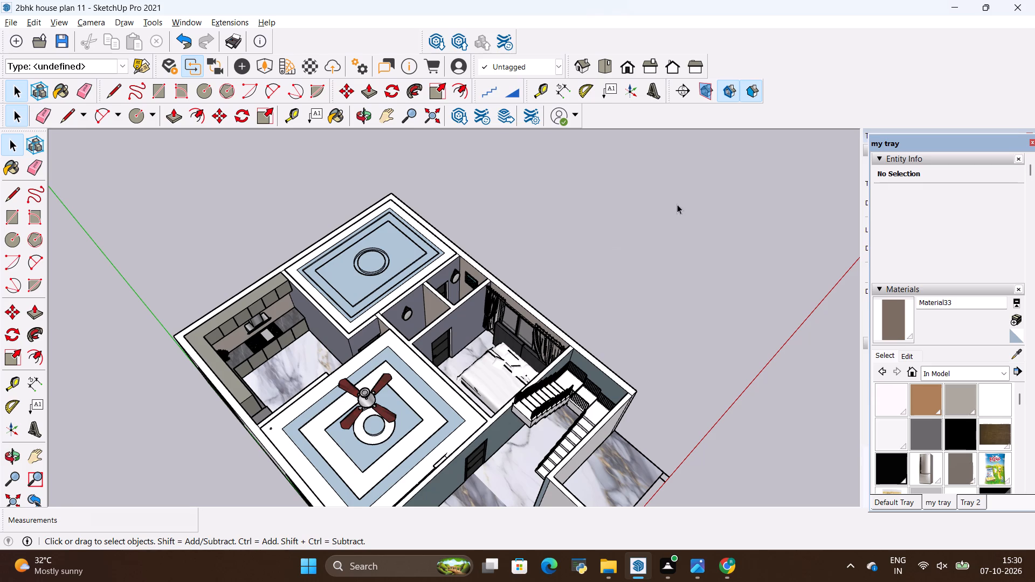
key("space")
left_click(585, 248)
scroll(367, 400, "down", 6)
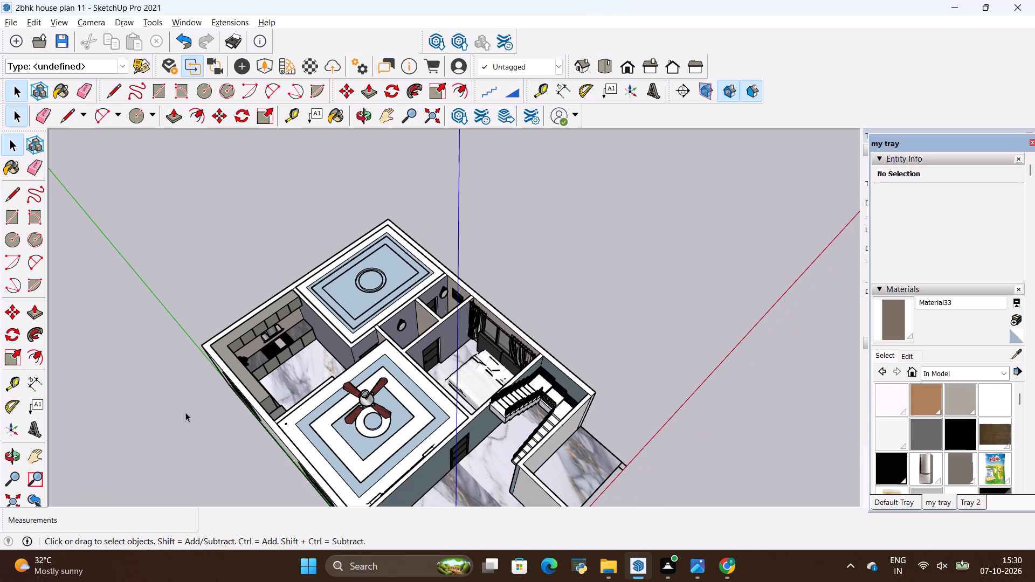
Examine the living room ceiling's edge at the passage up close, and the open second bedroom and bathrooms from above.
middle_click_drag(139, 431, 501, 357)
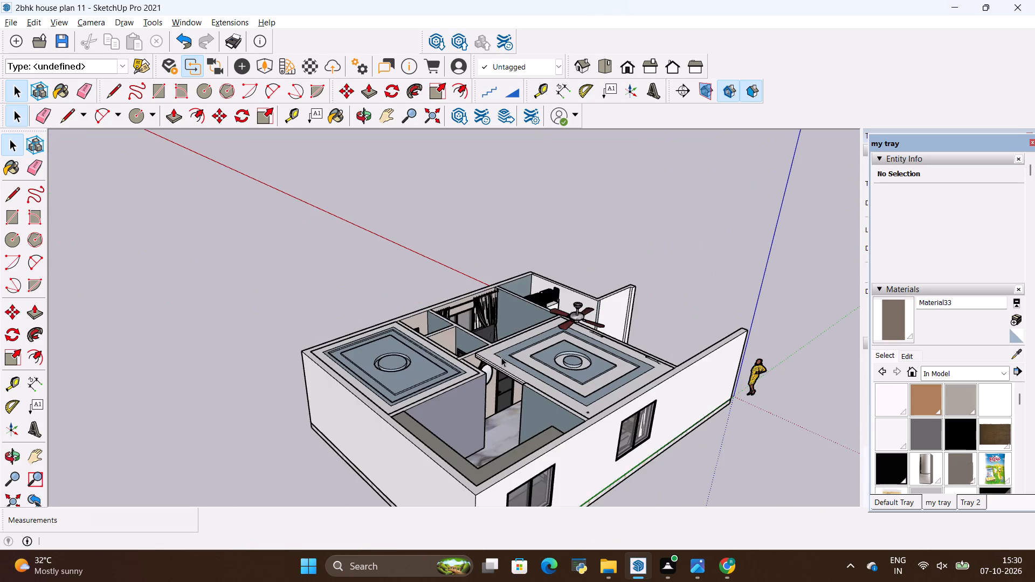
scroll(502, 370, "up", 5)
scroll(505, 473, "up", 6)
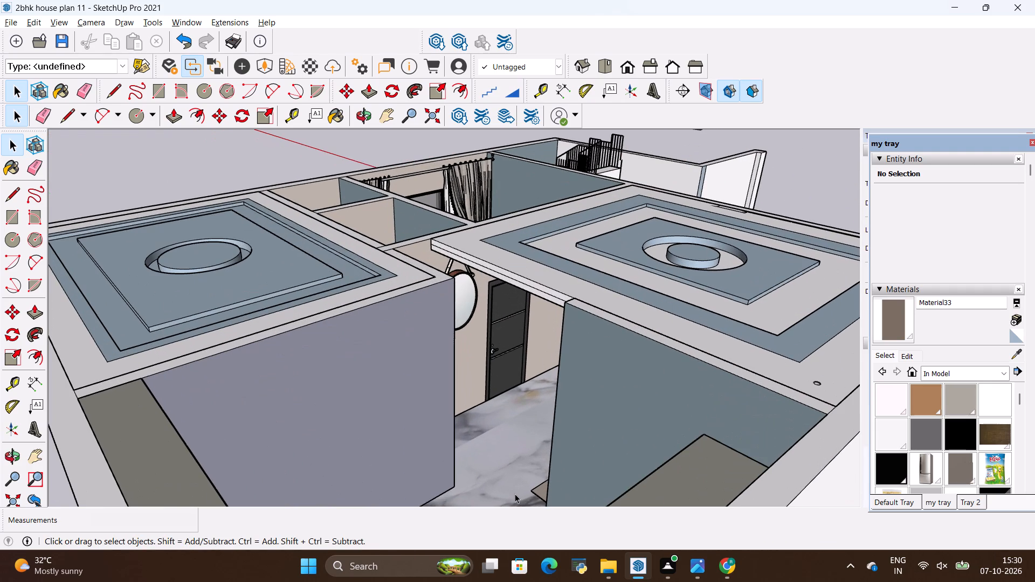
scroll(515, 494, "up", 1)
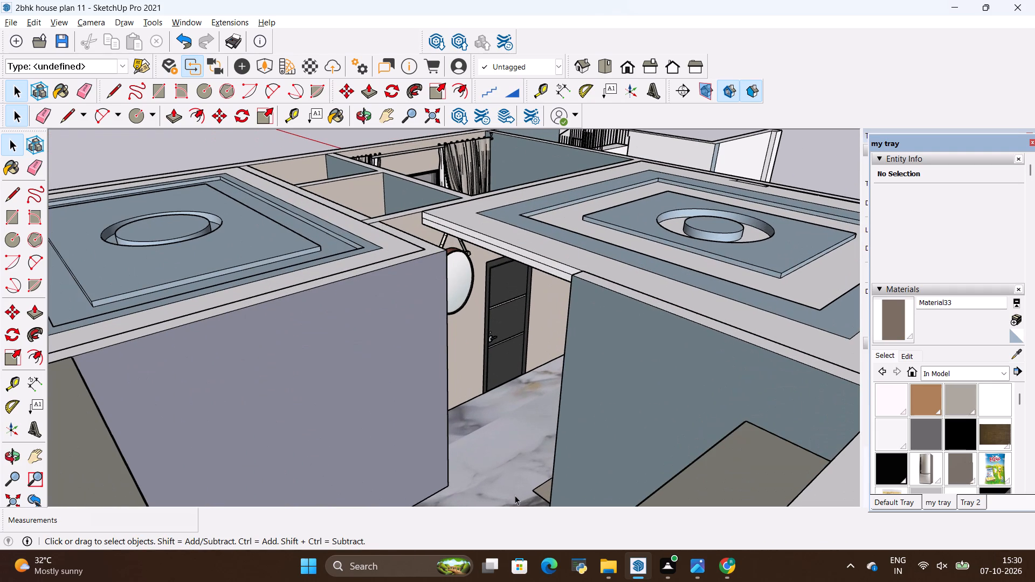
middle_click_drag(506, 417, 506, 416)
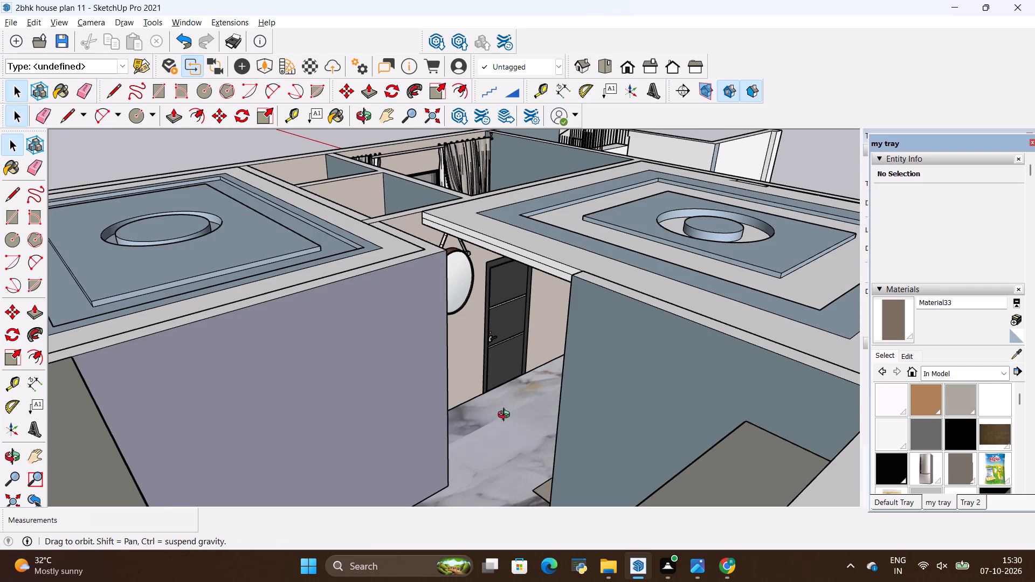
middle_click_drag(506, 416, 515, 399)
scroll(516, 242, "up", 5)
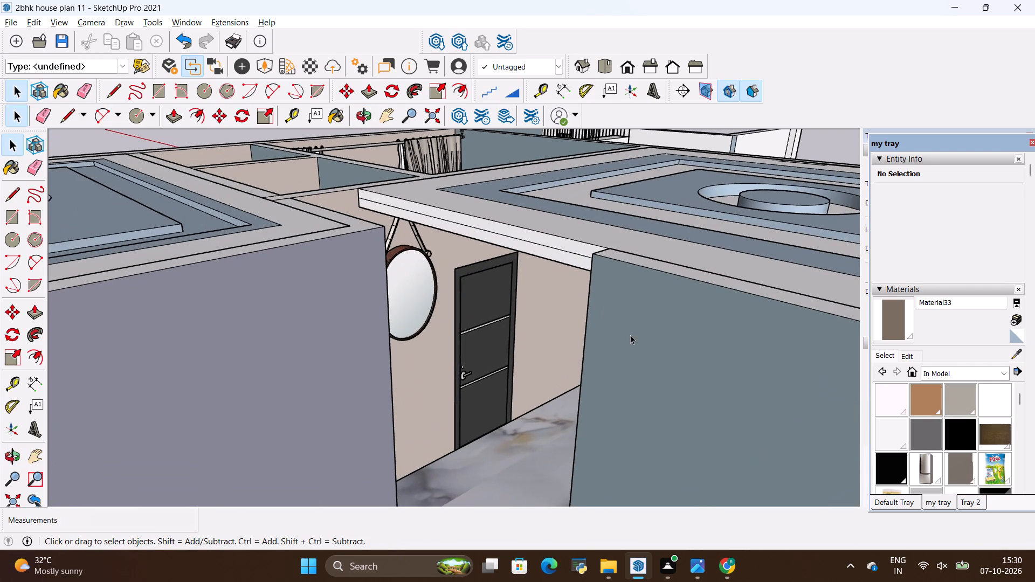
middle_click_drag(635, 343, 696, 338)
scroll(631, 308, "up", 8)
middle_click_drag(582, 311, 848, 455)
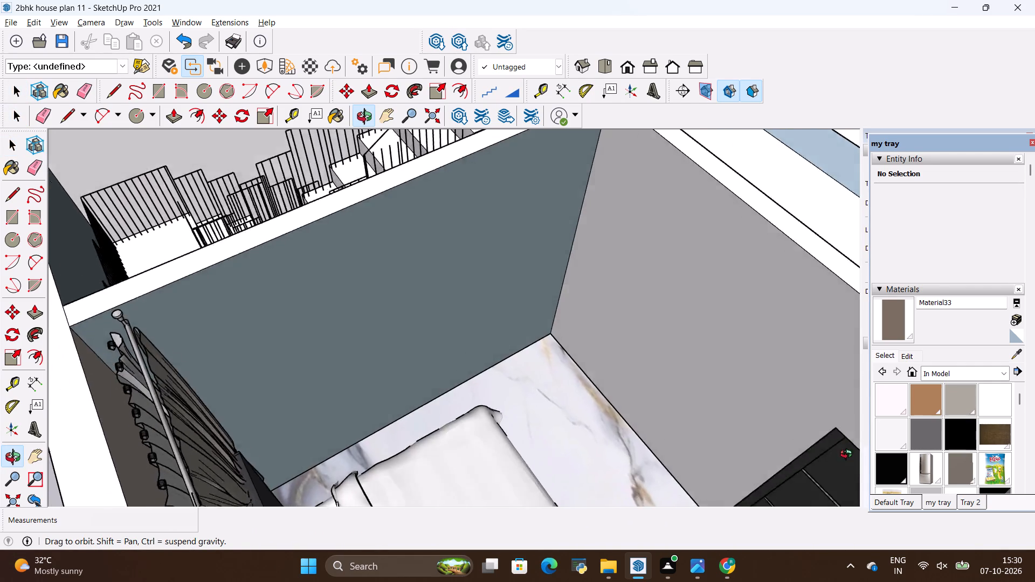
middle_click_drag(848, 455, 647, 445)
scroll(570, 362, "down", 20)
scroll(570, 362, "down", 4)
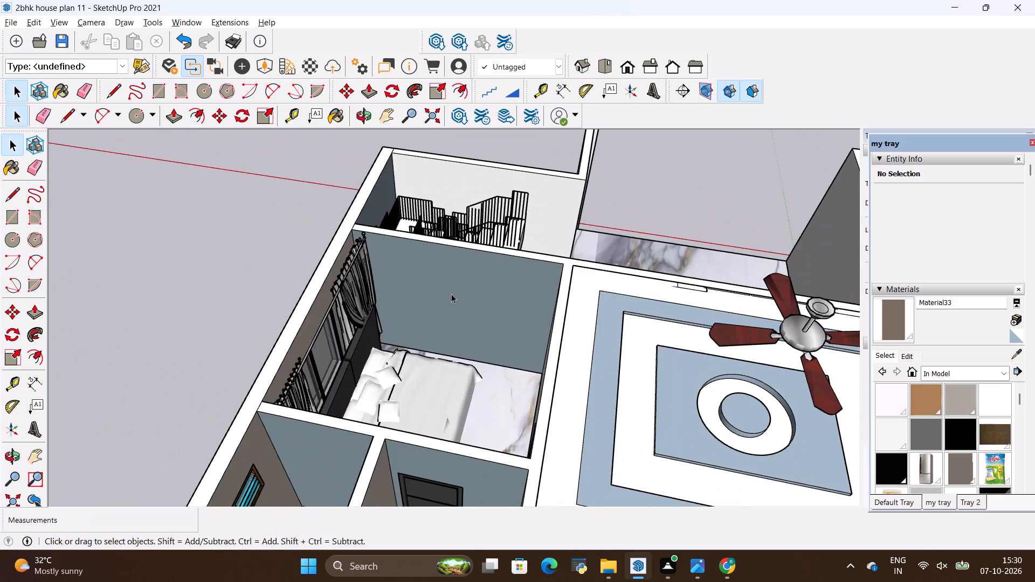
scroll(451, 294, "down", 9)
middle_click_drag(216, 311, 650, 436)
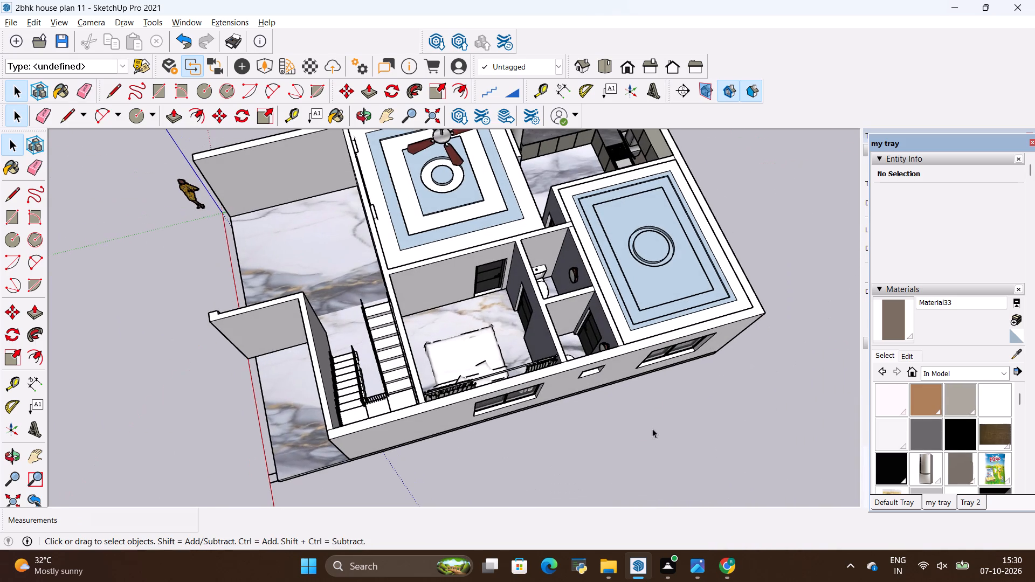
middle_click_drag(605, 374, 218, 336)
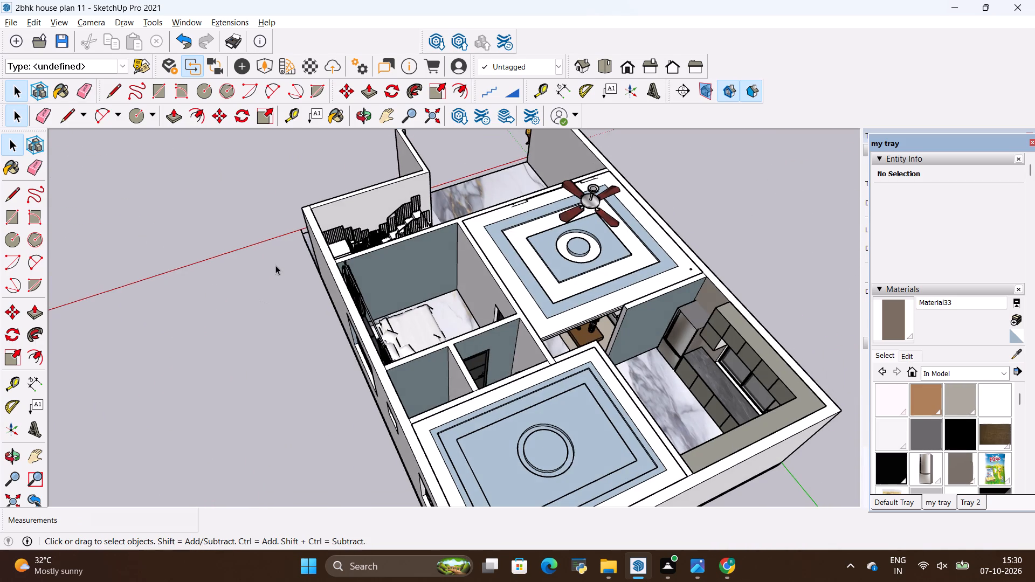
key("space")
left_click(194, 262)
scroll(284, 354, "down", 11)
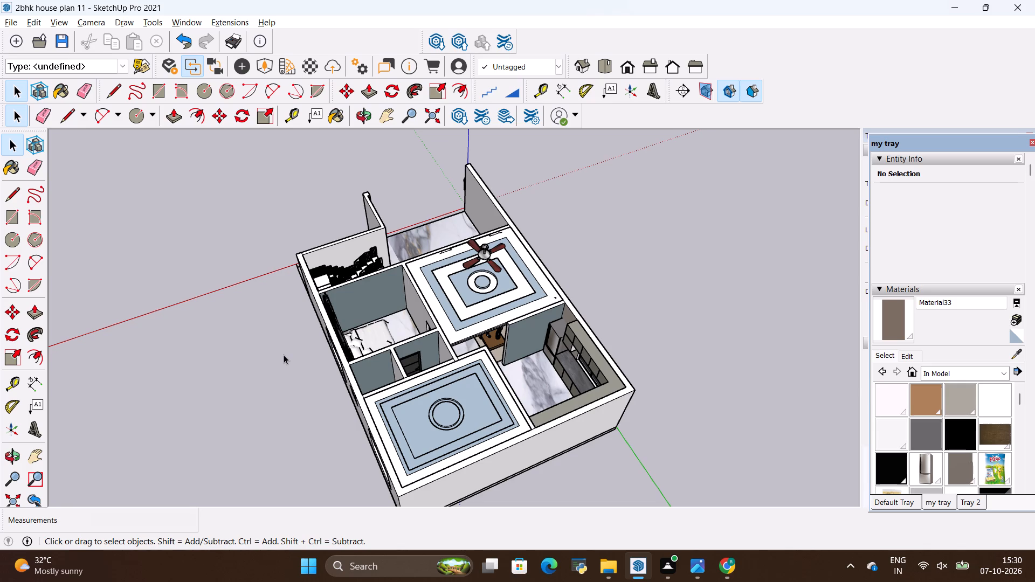
Examine the house from above with both false ceilings in place and the ceiling fan above the living room.
key("space")
left_click(244, 404)
scroll(269, 383, "down", 12)
scroll(361, 361, "up", 4)
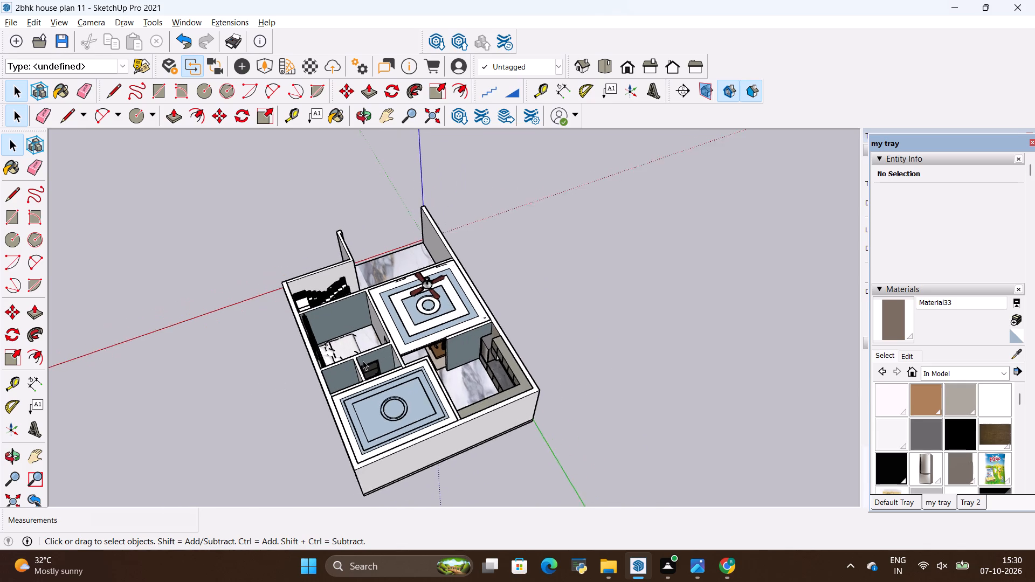
scroll(363, 361, "up", 11)
scroll(526, 341, "up", 2)
middle_click_drag(527, 340, 406, 264)
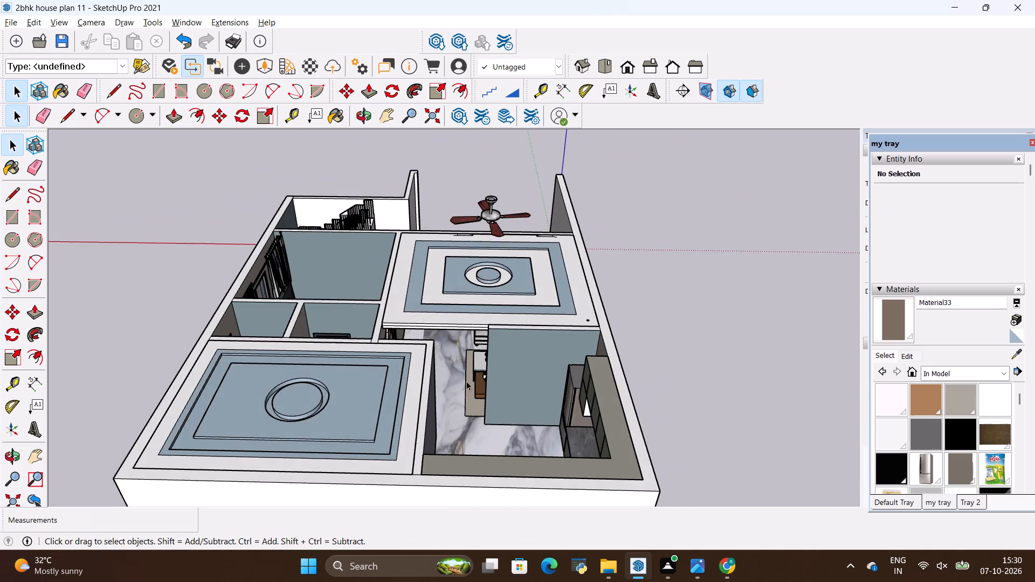
scroll(470, 386, "up", 4)
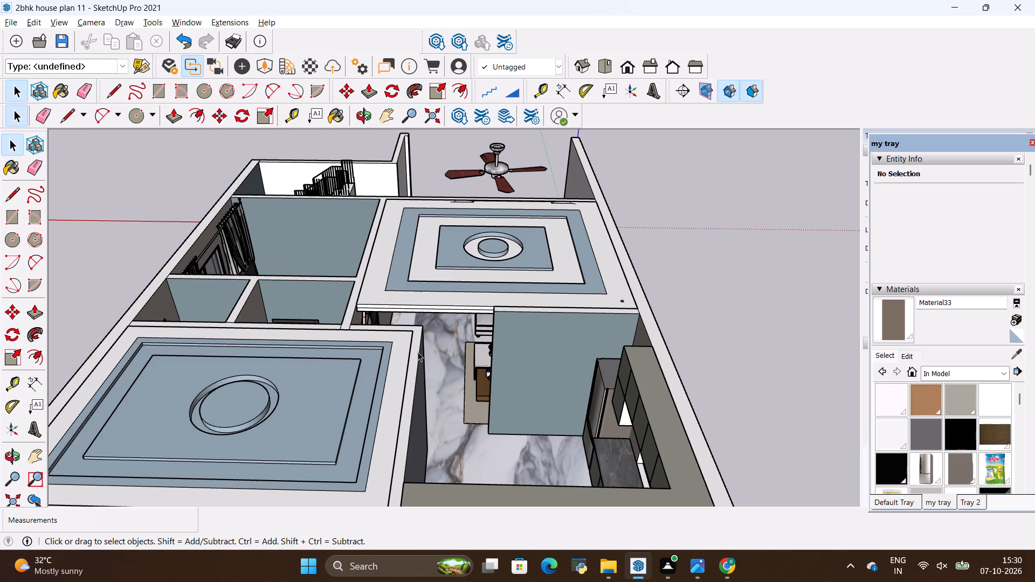
scroll(398, 348, "up", 1)
scroll(398, 347, "down", 11)
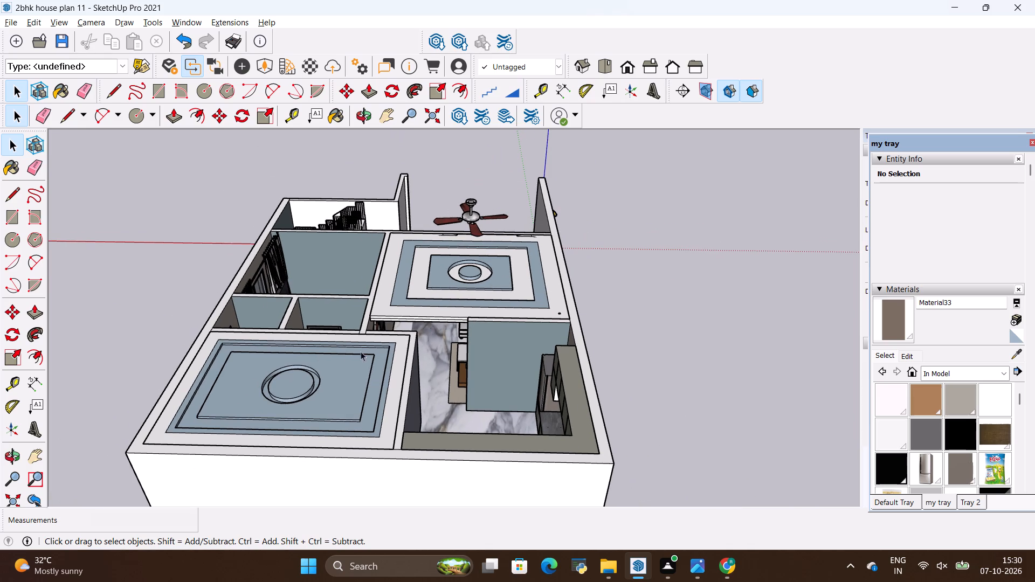
Examine the living room through the passage opening and the false ceiling's edge where it meets the kitchen partition wall.
scroll(426, 349, "up", 17)
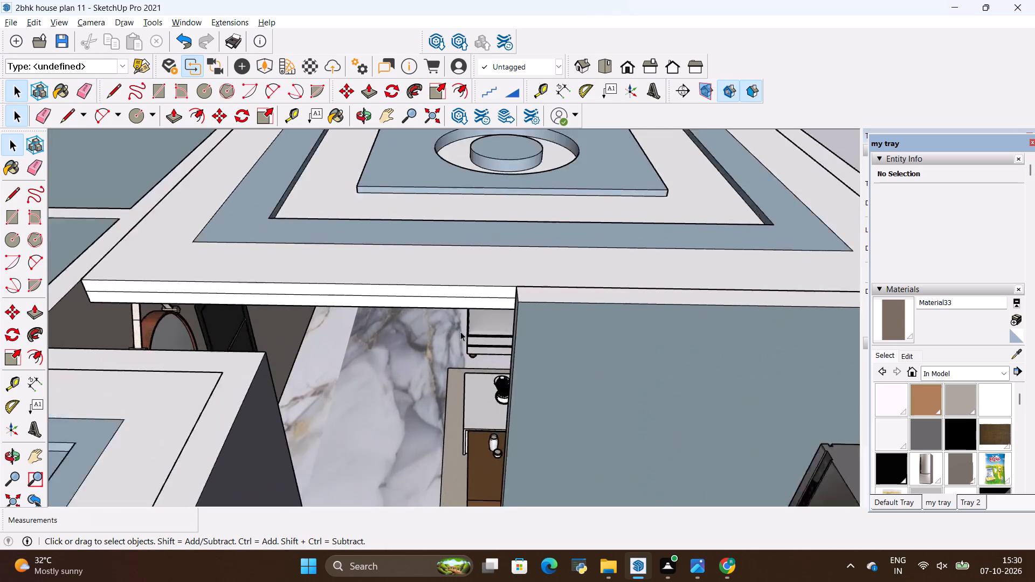
scroll(460, 331, "up", 4)
middle_click_drag(465, 349, 482, 329)
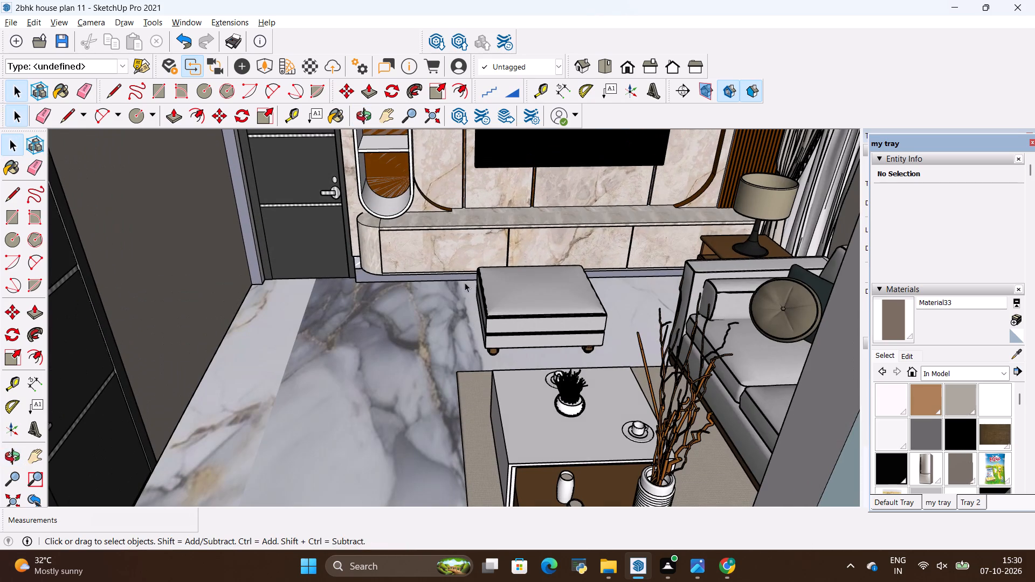
middle_click_drag(464, 275, 444, 382, "shift")
middle_click_drag(492, 390, 489, 285)
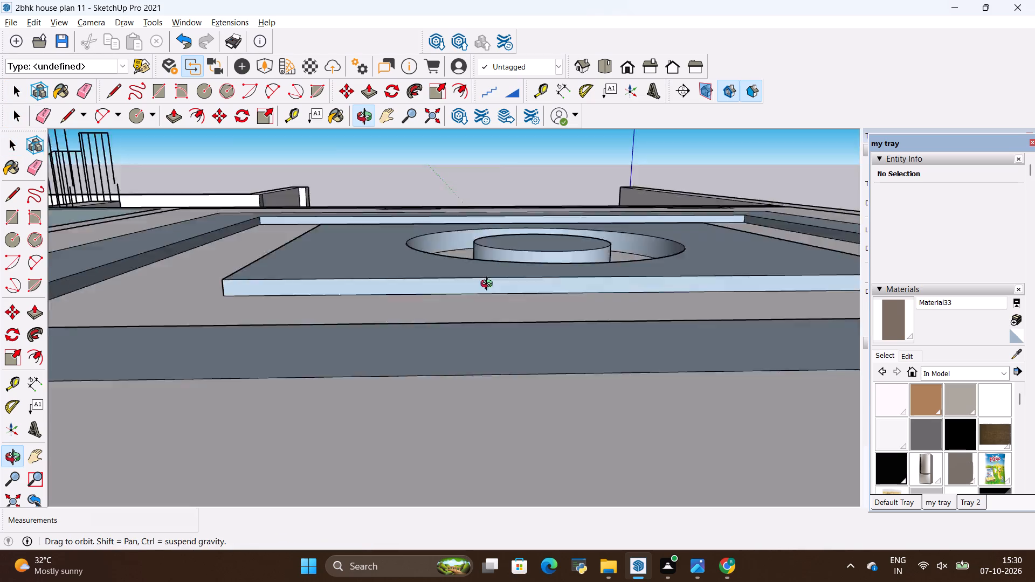
middle_click_drag(489, 285, 491, 224)
scroll(479, 343, "down", 5)
scroll(481, 350, "up", 3)
scroll(424, 247, "up", 1)
middle_click_drag(425, 248, 432, 287)
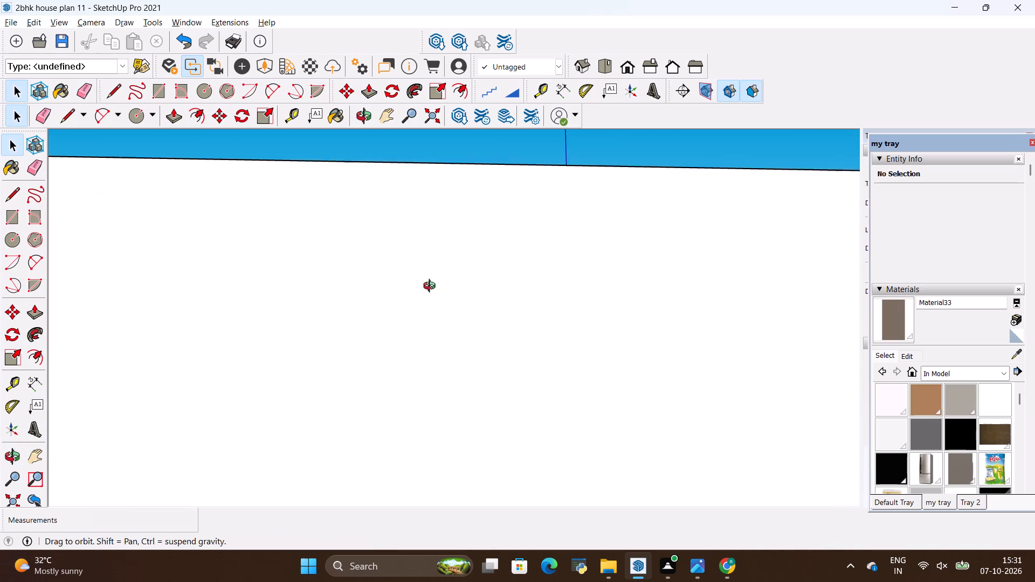
middle_click_drag(432, 287, 449, 404)
scroll(429, 273, "down", 9)
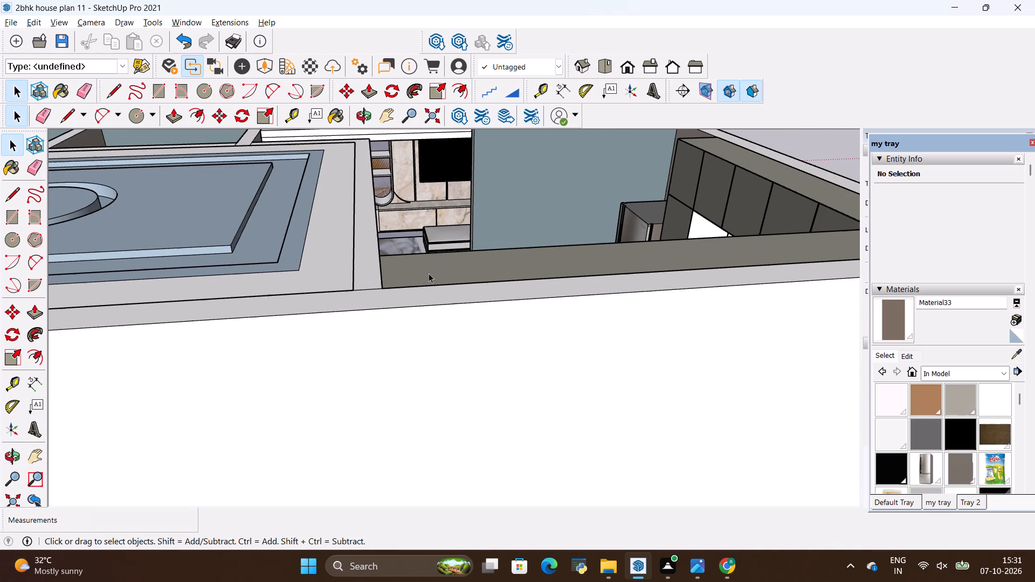
scroll(429, 273, "down", 9)
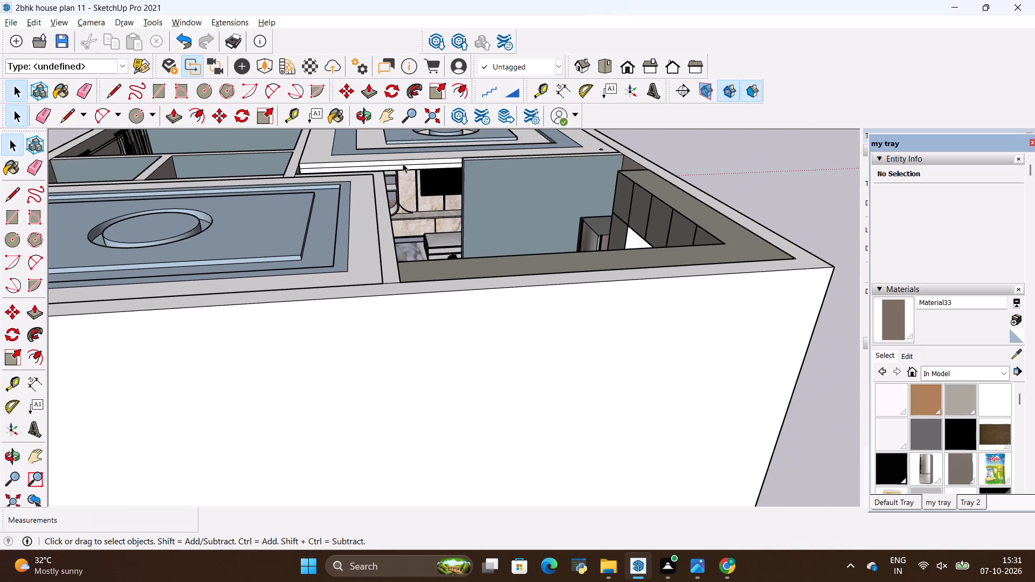
scroll(399, 140, "up", 5)
scroll(445, 183, "up", 1)
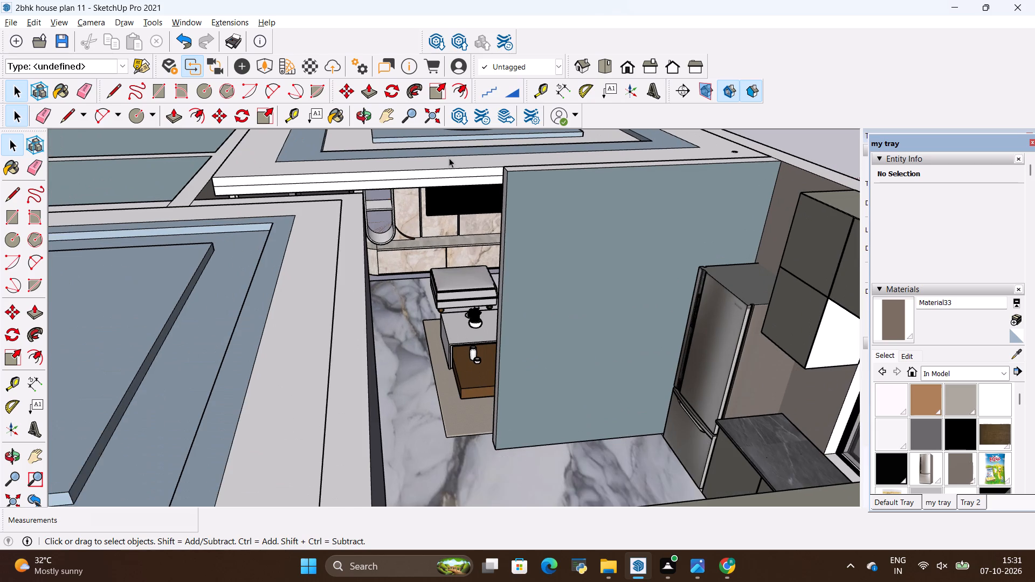
scroll(450, 158, "up", 8)
middle_click_drag(473, 242, 456, 203)
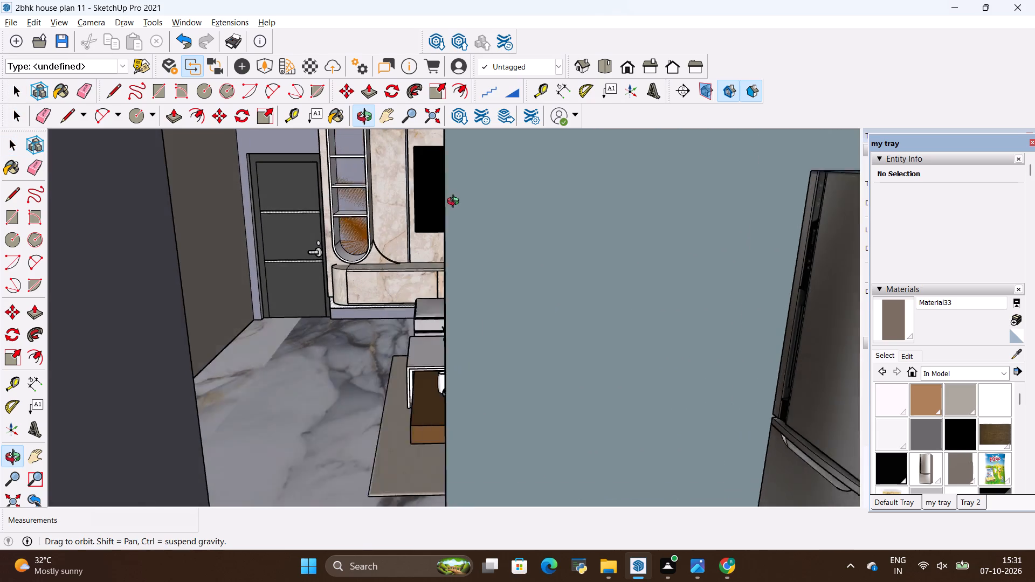
middle_click_drag(456, 203, 458, 207)
middle_click_drag(452, 211, 445, 298, "shift")
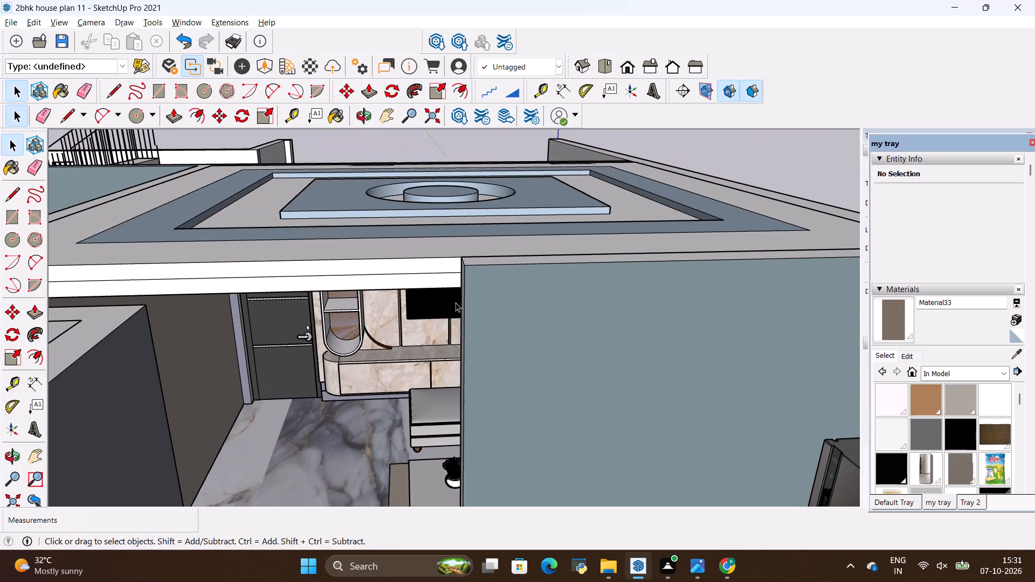
middle_click_drag(457, 302, 489, 269)
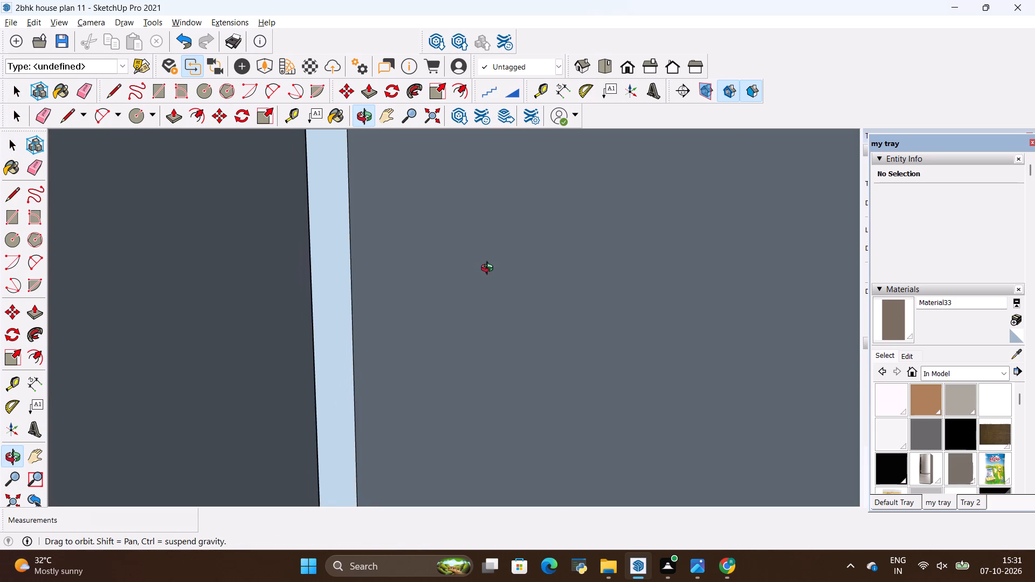
middle_click_drag(489, 269, 476, 384)
scroll(414, 262, "down", 9)
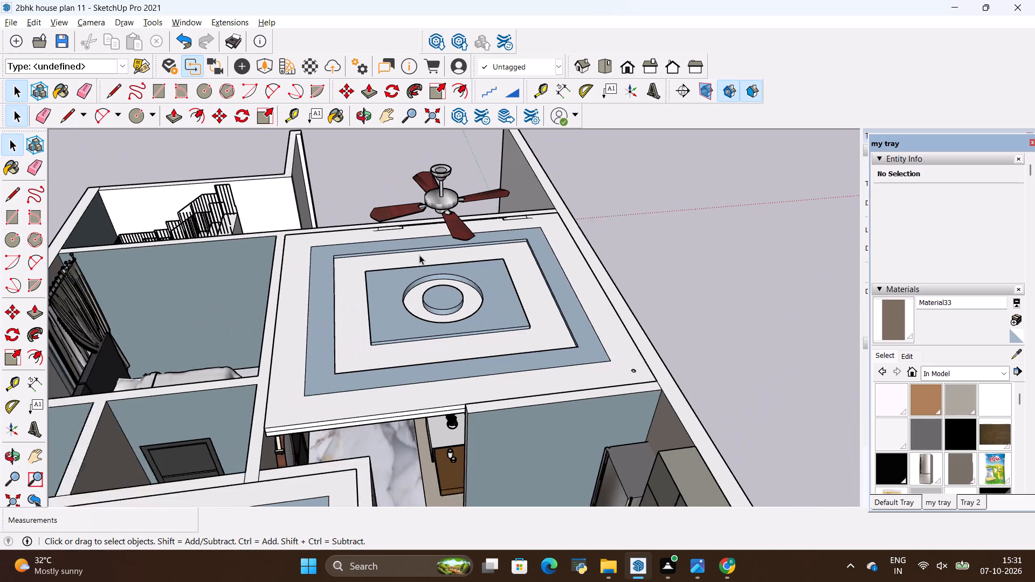
Move the ceiling fan by its top mount onto the central disc of the living room false ceiling, the last move about 8' 10".
key("space")
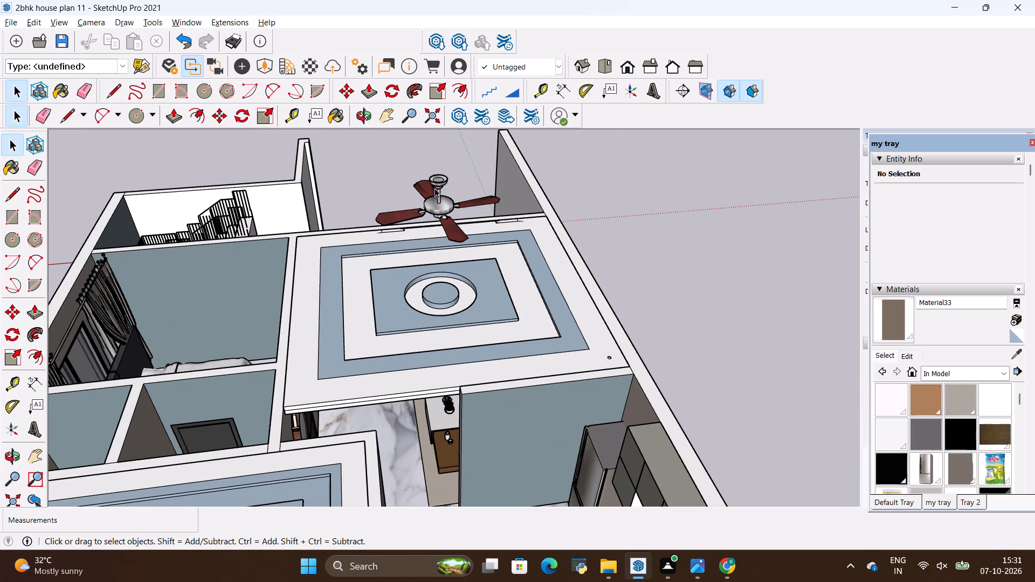
left_click(434, 188)
key("m")
scroll(438, 174, "up", 6)
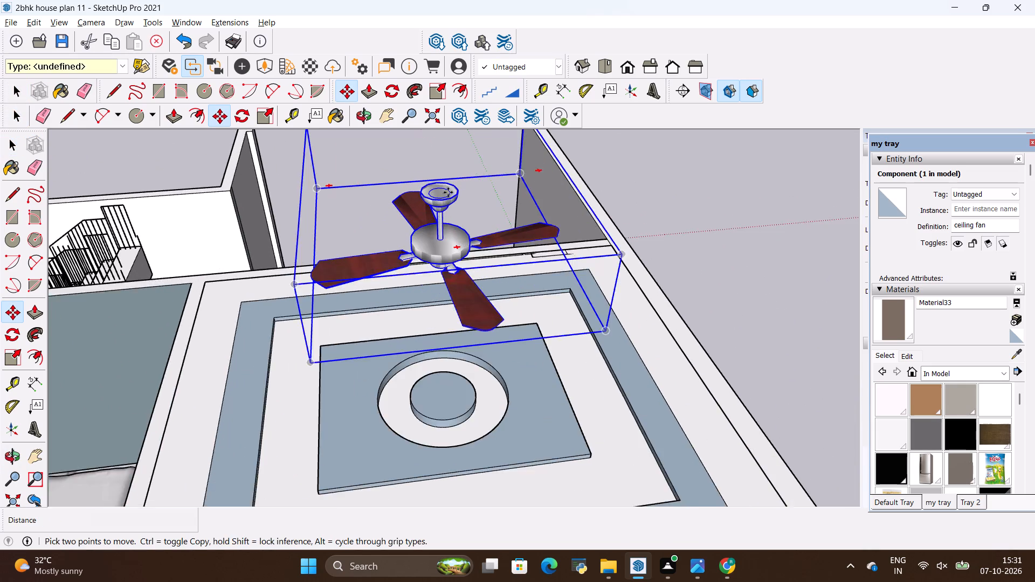
scroll(448, 192, "up", 3)
left_click(440, 190)
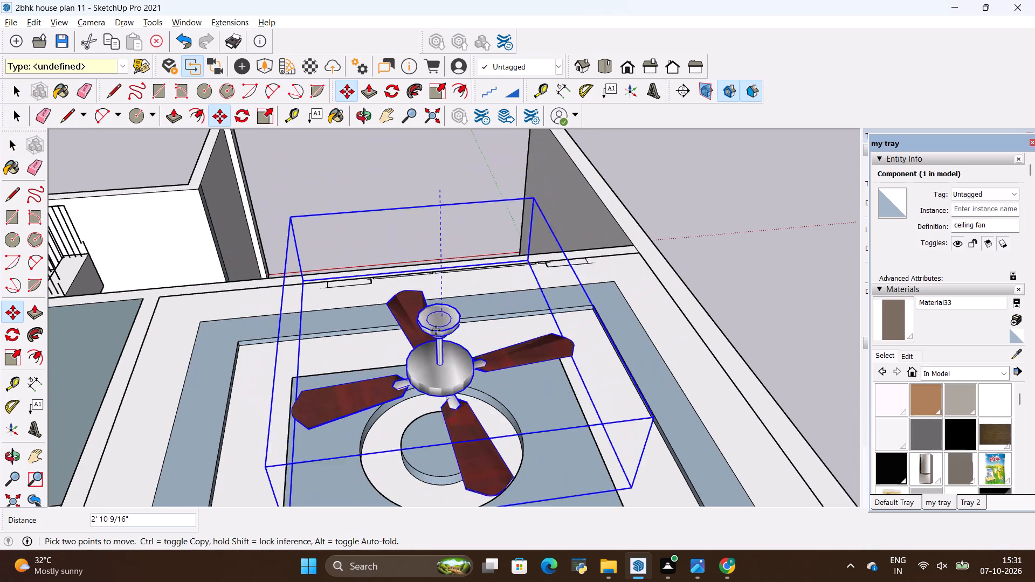
scroll(420, 385, "down", 6)
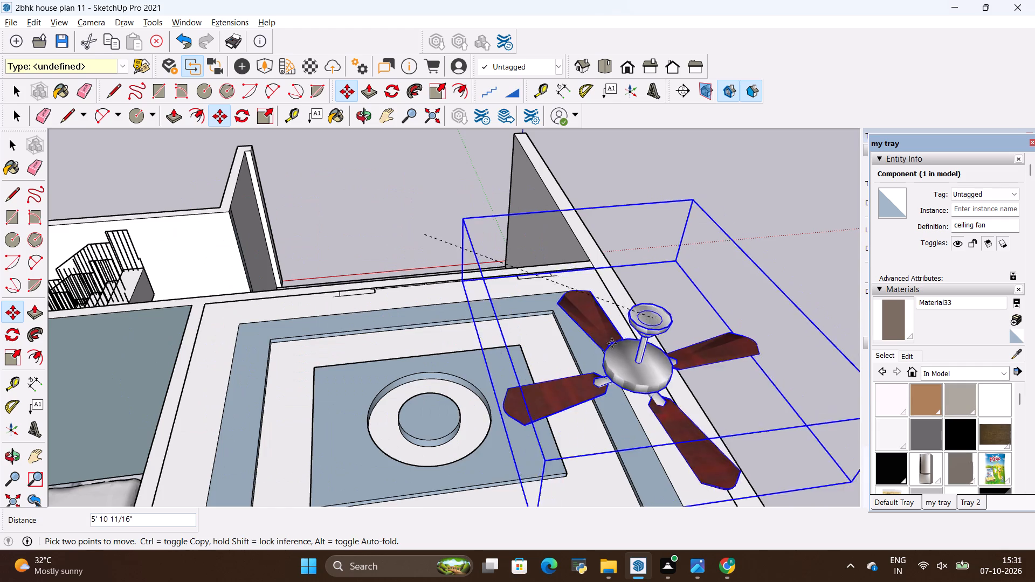
left_click(338, 387)
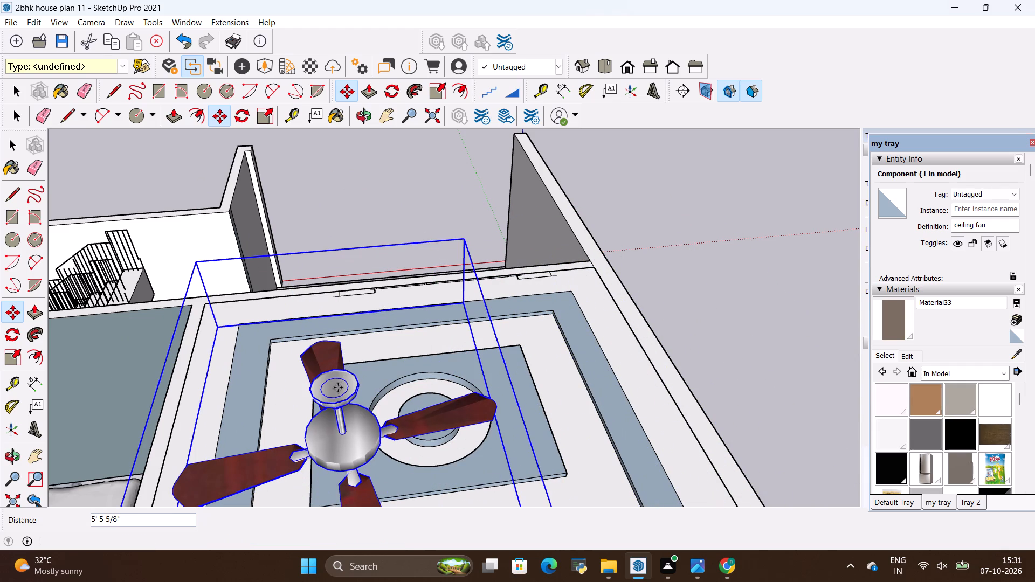
left_click(353, 387)
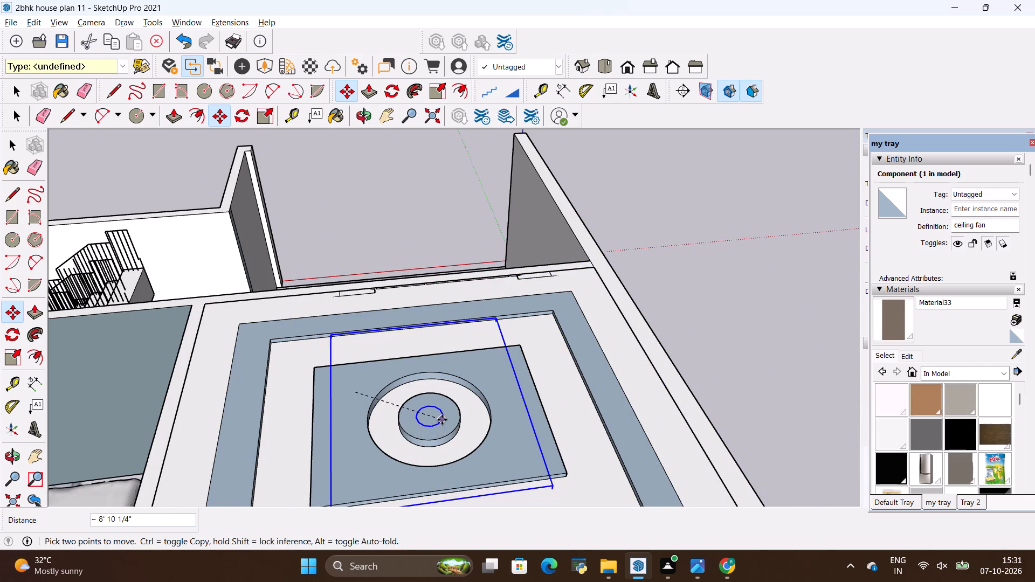
left_click(442, 419)
key("space")
left_click(679, 322)
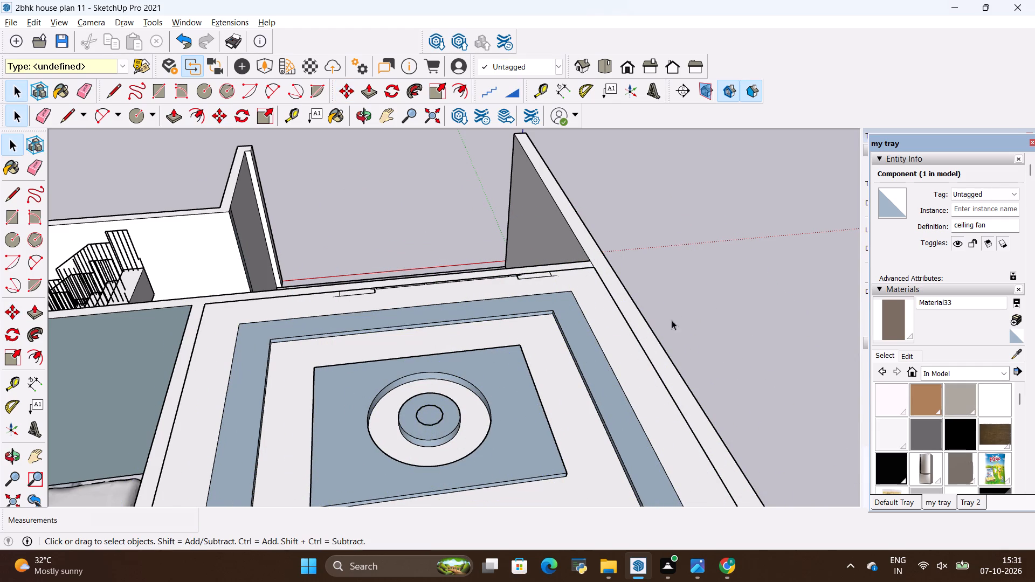
Examine from inside the living room how the ceiling fan hangs from the centre of the false ceiling.
scroll(637, 290, "down", 6)
scroll(505, 310, "down", 6)
middle_click_drag(496, 433, 434, 296)
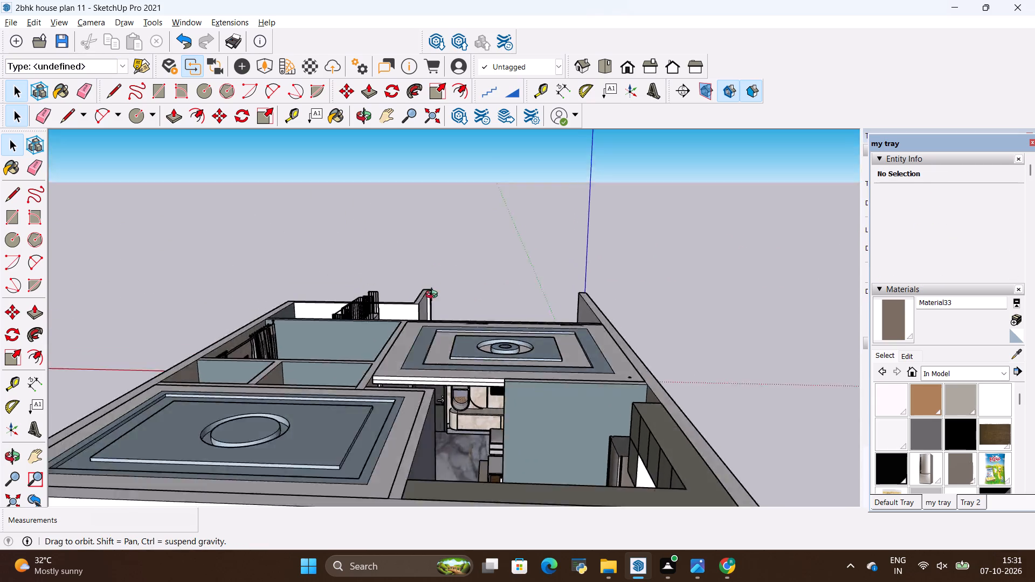
middle_click_drag(434, 296, 459, 285)
scroll(491, 397, "up", 12)
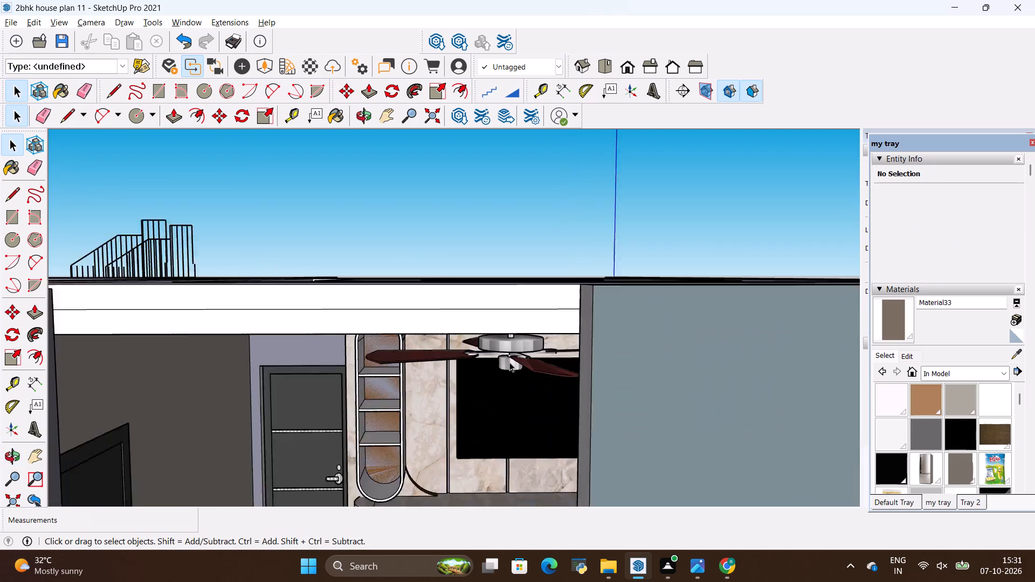
scroll(509, 362, "up", 2)
middle_click_drag(526, 351, 517, 296)
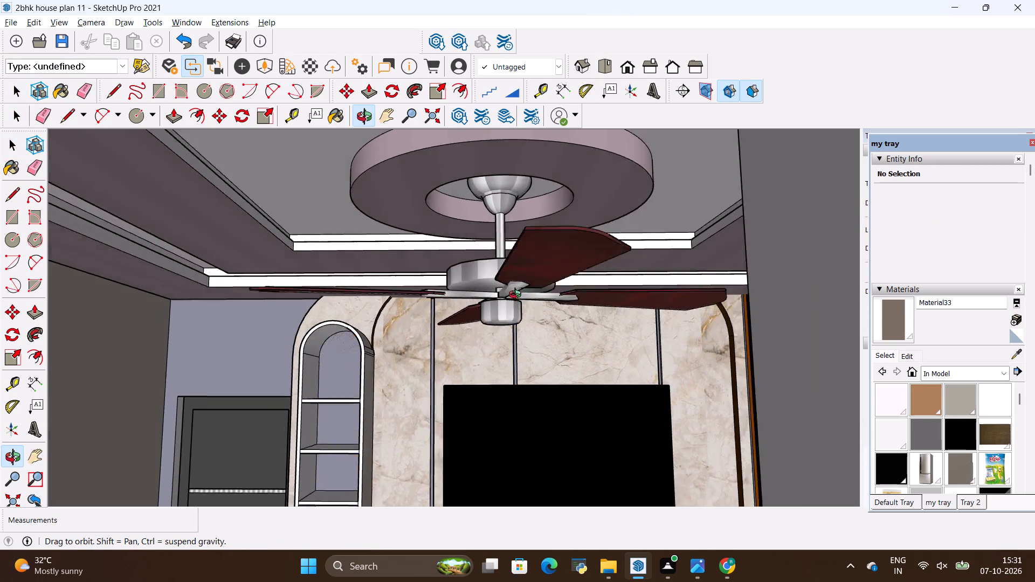
middle_click_drag(517, 296, 516, 337)
middle_click_drag(514, 274, 515, 300)
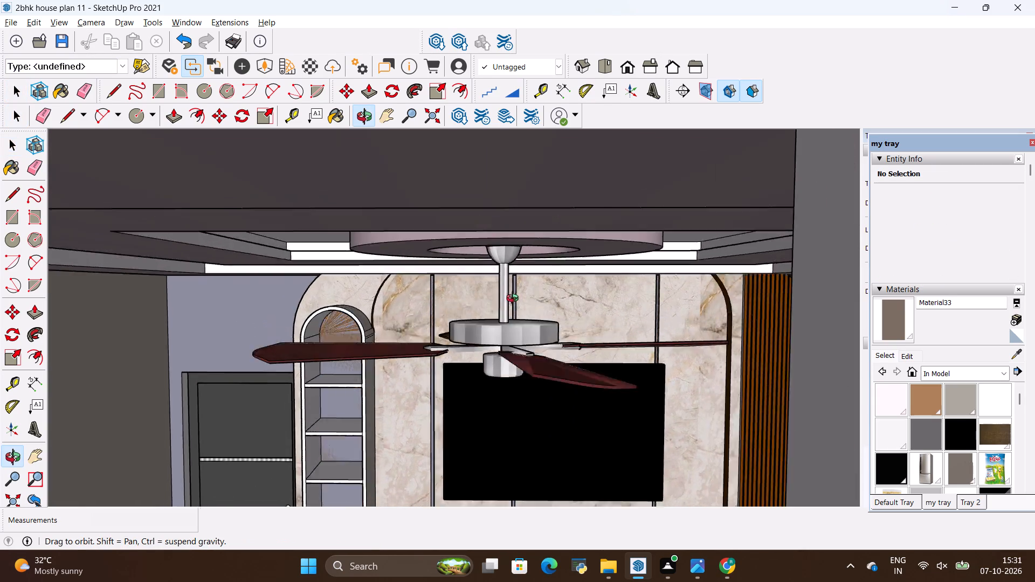
middle_click_drag(515, 300, 516, 378)
scroll(491, 272, "down", 6)
key("space")
left_click(713, 190)
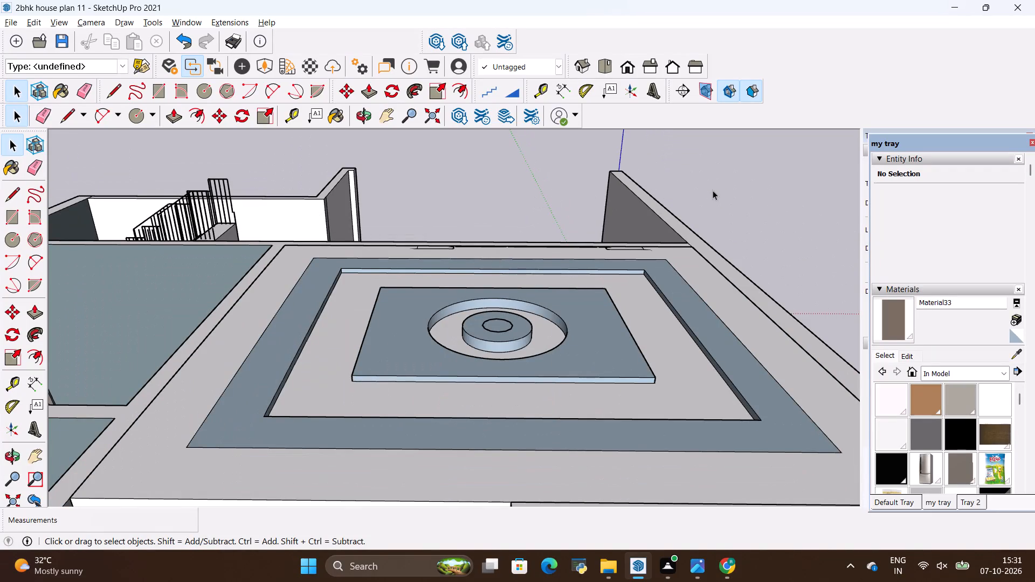
Examine the house from above and from several sides, including both false ceilings and the open second bedroom and bathrooms.
middle_click_drag(404, 234, 395, 355)
left_click(739, 258)
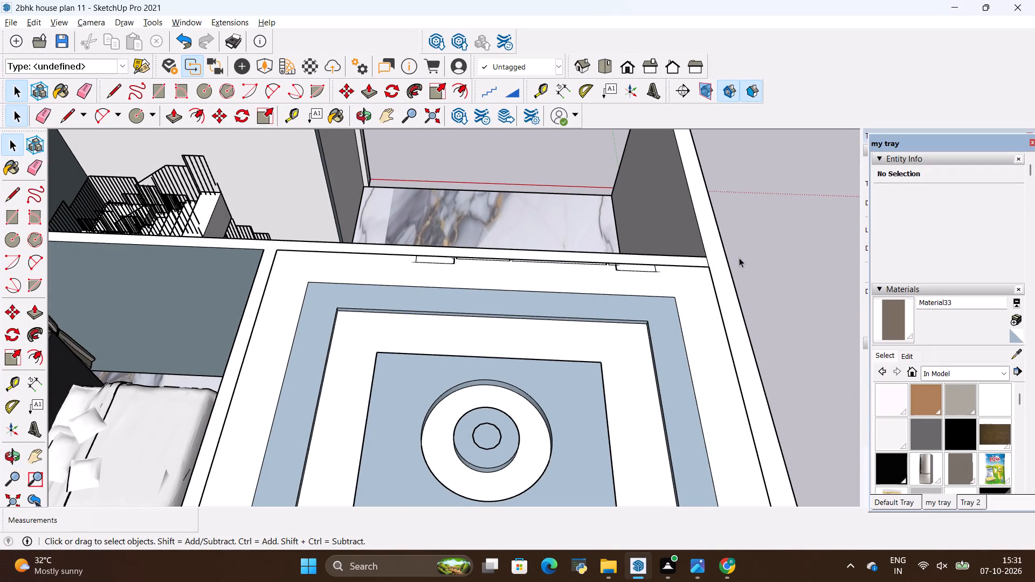
scroll(522, 260, "down", 11)
scroll(474, 248, "down", 11)
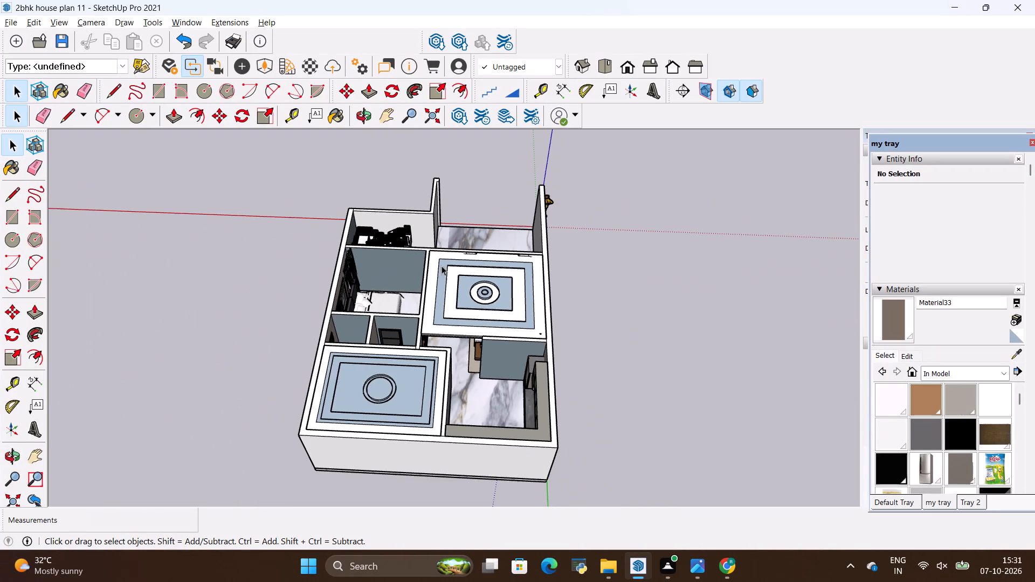
middle_click_drag(617, 403, 318, 484)
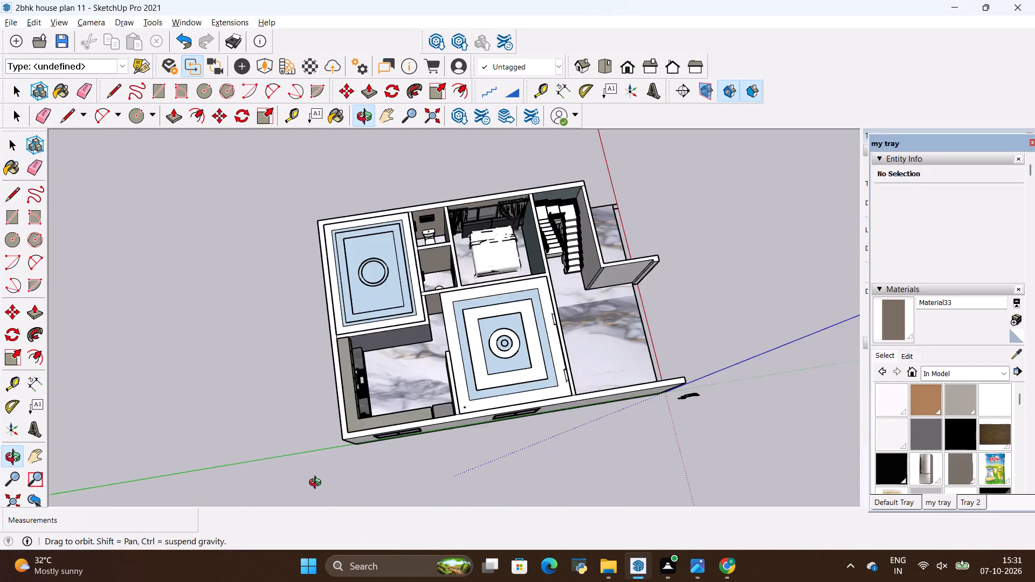
middle_click_drag(318, 484, 257, 325)
scroll(418, 311, "up", 3)
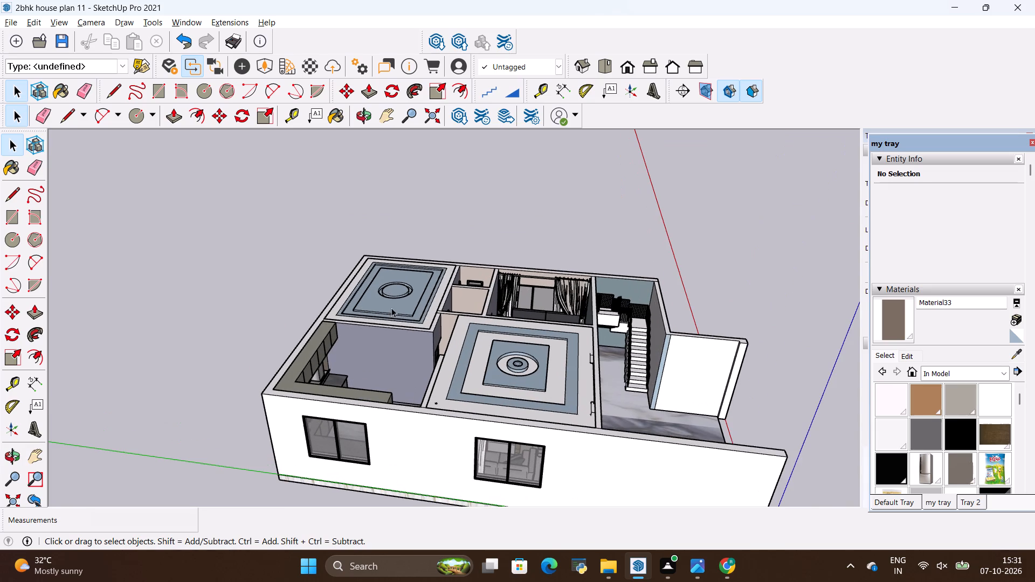
key("space")
left_click(257, 287)
scroll(316, 314, "down", 5)
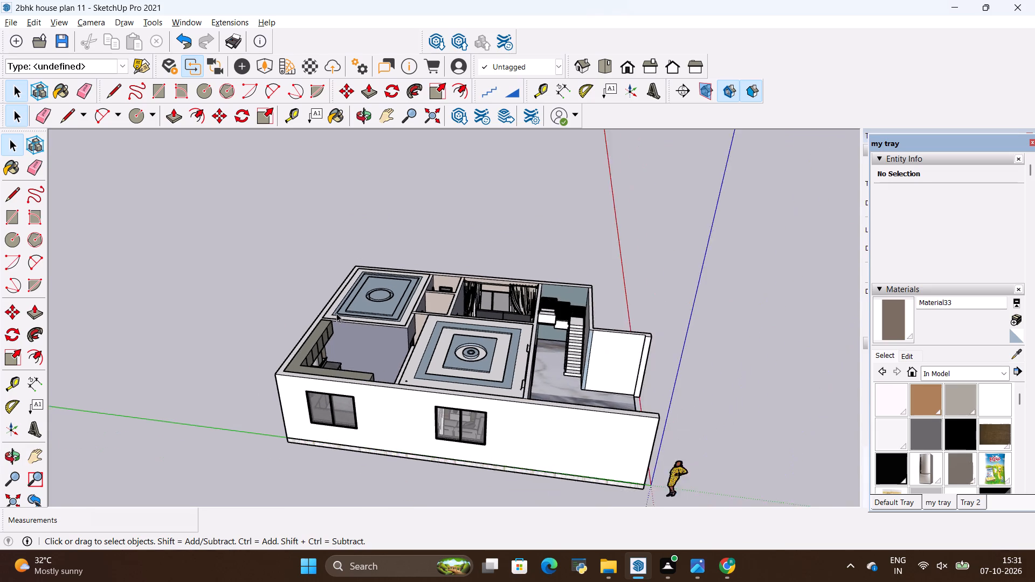
middle_click_drag(673, 365, 298, 421)
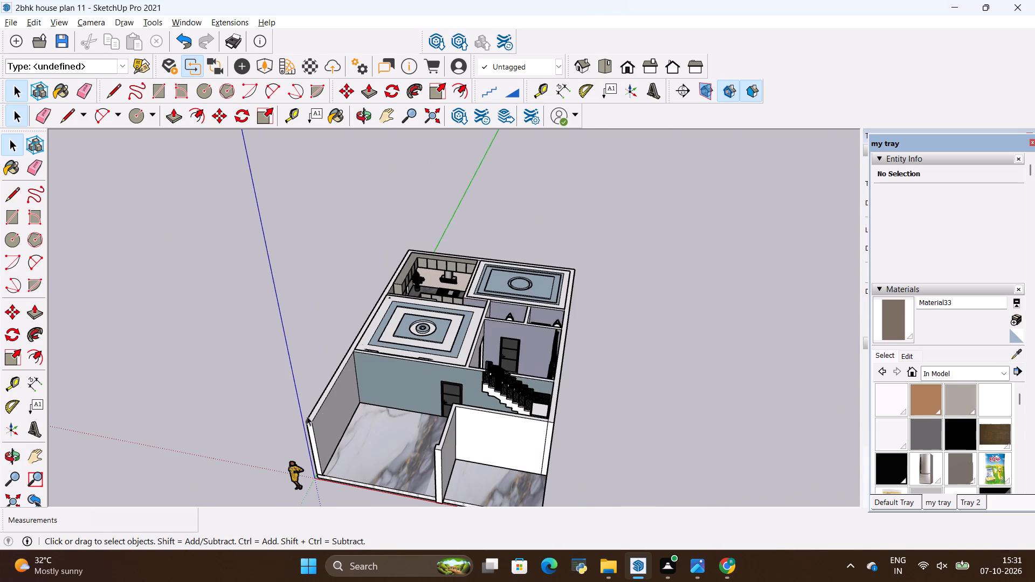
scroll(444, 335, "up", 8)
middle_click_drag(531, 380, 350, 430)
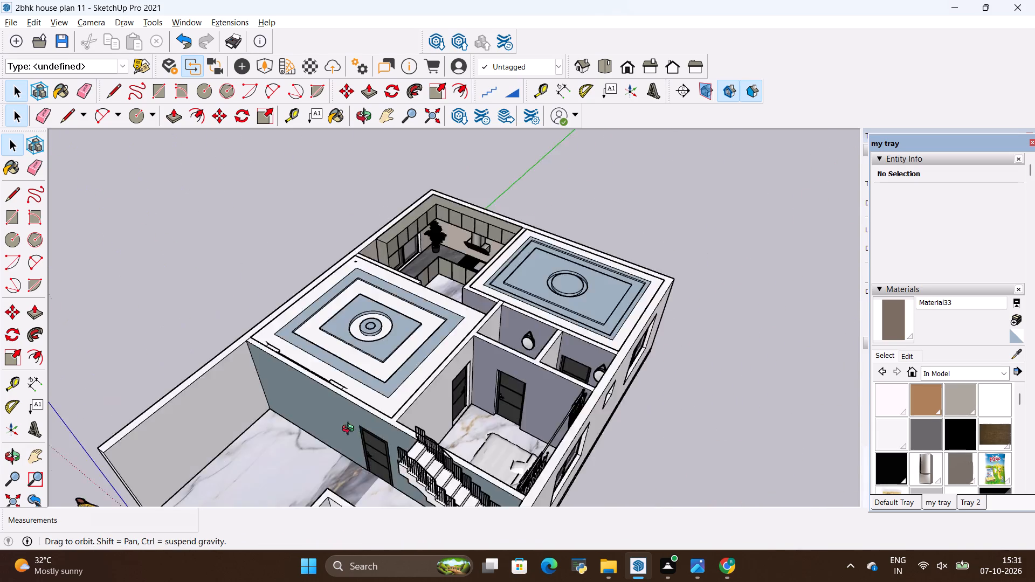
middle_click_drag(350, 430, 298, 413)
scroll(361, 377, "up", 11)
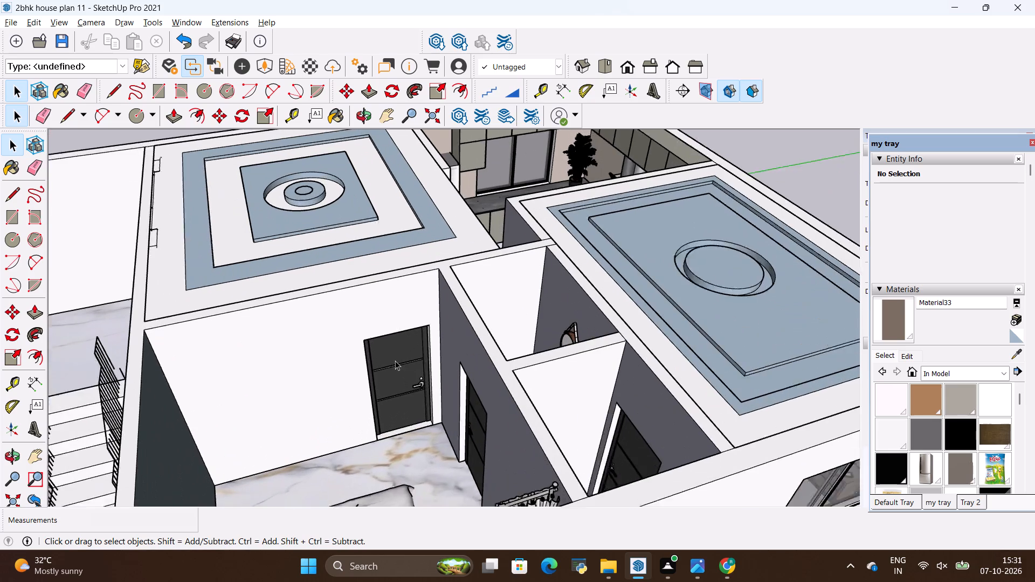
Examine the house from the entrance side and from above, comparing the two finished false ceilings with the still open second bedroom.
scroll(613, 291, "down", 20)
scroll(613, 291, "down", 1)
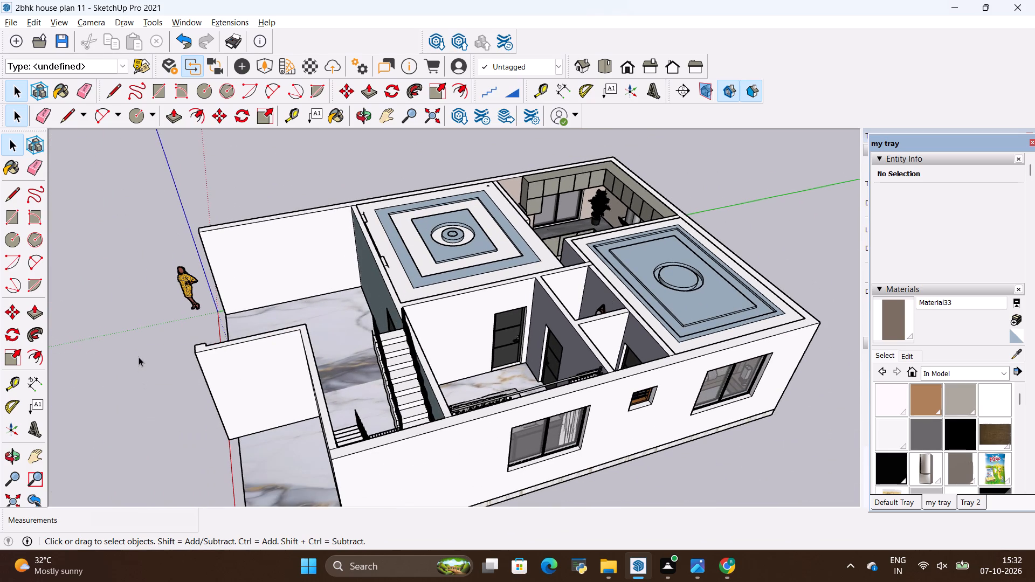
middle_click_drag(140, 358, 575, 357)
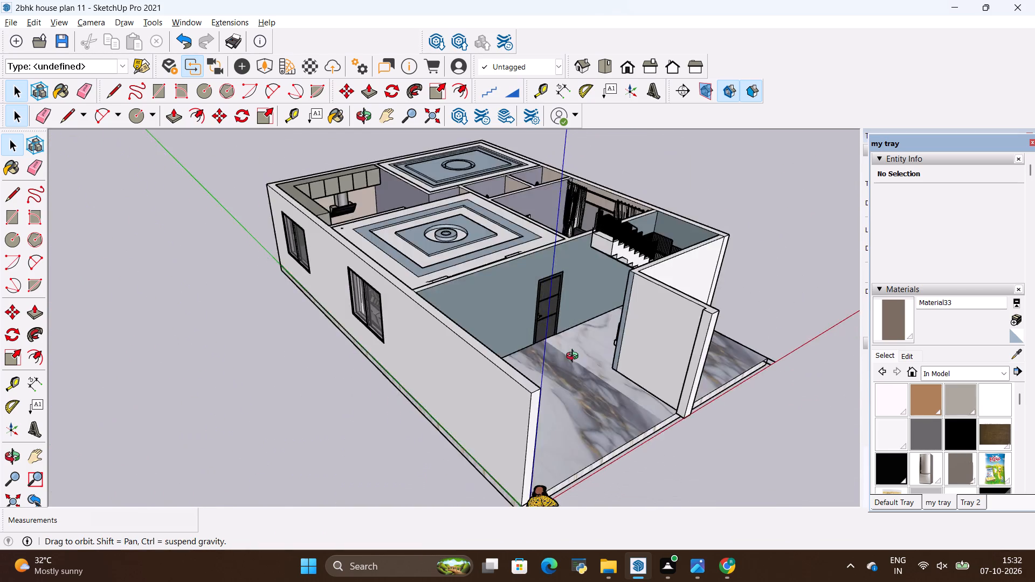
middle_click_drag(575, 357, 405, 415)
scroll(415, 358, "down", 5)
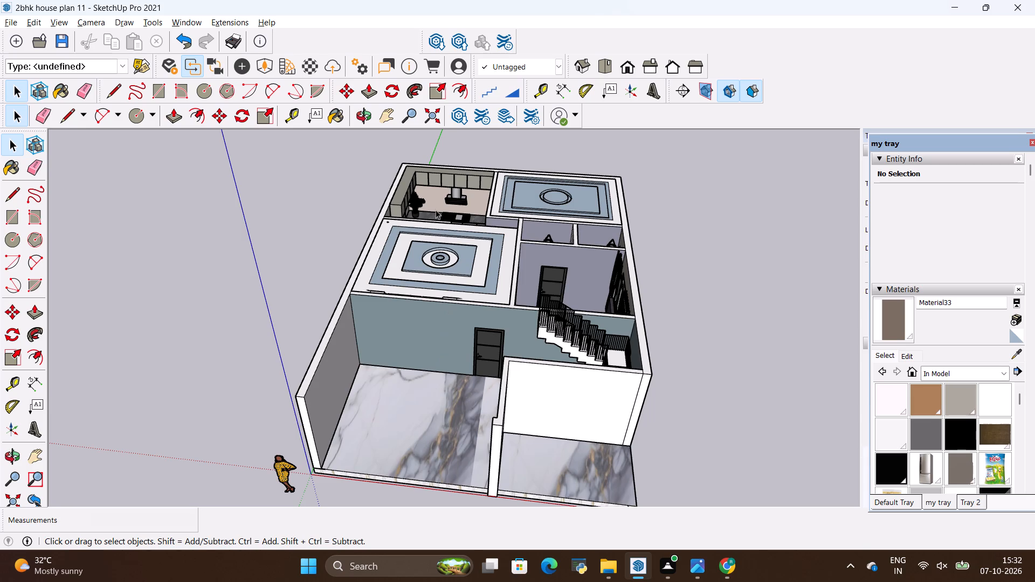
scroll(433, 172, "up", 5)
scroll(487, 196, "down", 5)
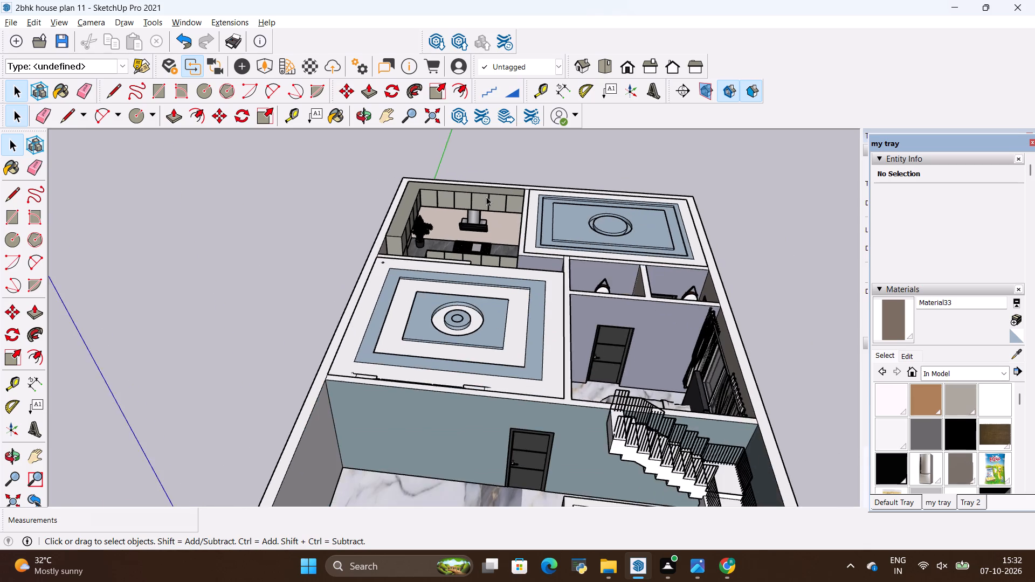
scroll(486, 197, "down", 5)
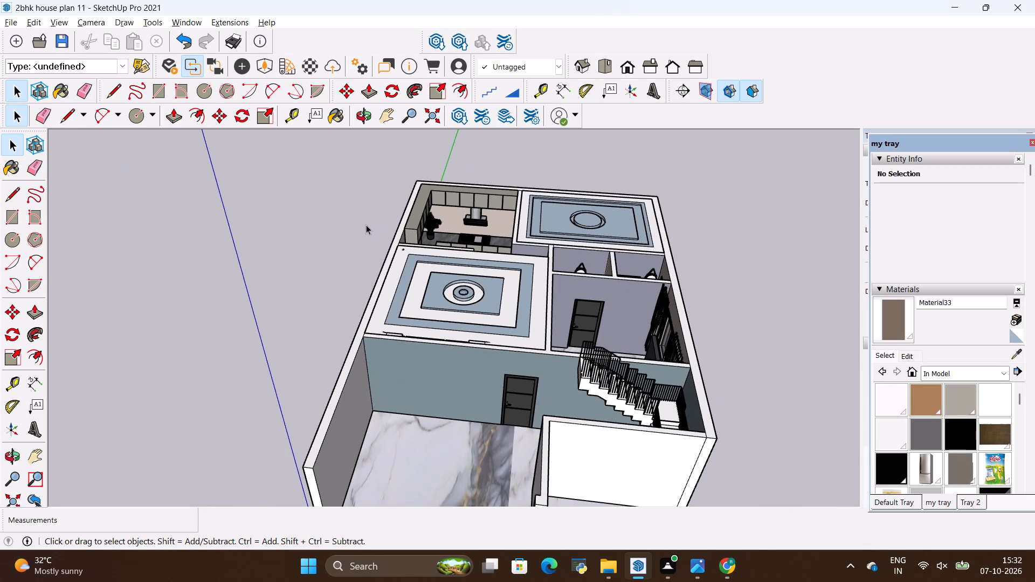
scroll(366, 225, "down", 5)
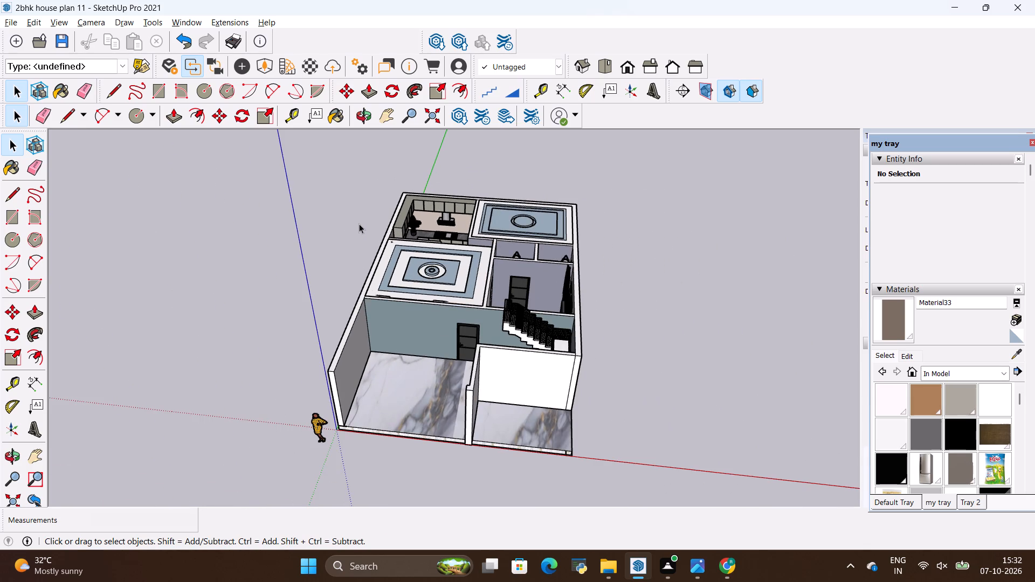
middle_click_drag(316, 218, 578, 381)
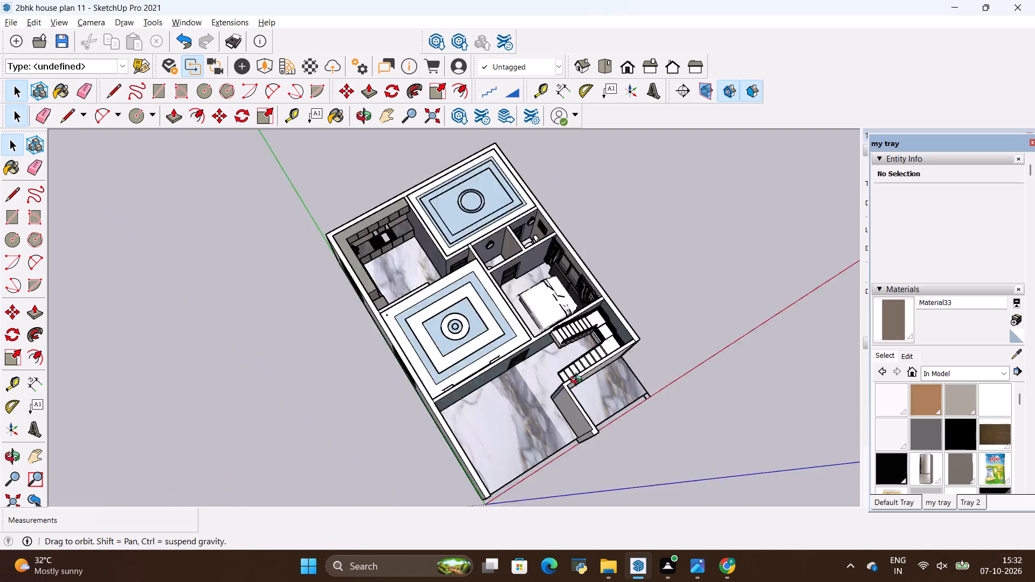
middle_click_drag(578, 381, 574, 355)
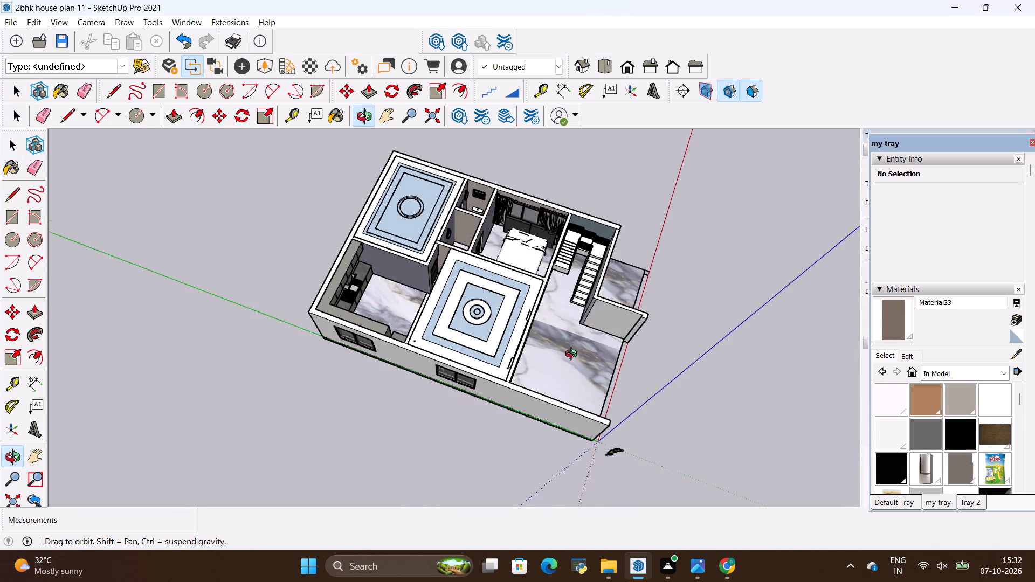
middle_click_drag(574, 355, 376, 348)
Draw an 11' 9" by 11' 6" rectangle across the open top of the second bedroom and make it a group.
scroll(619, 293, "up", 7)
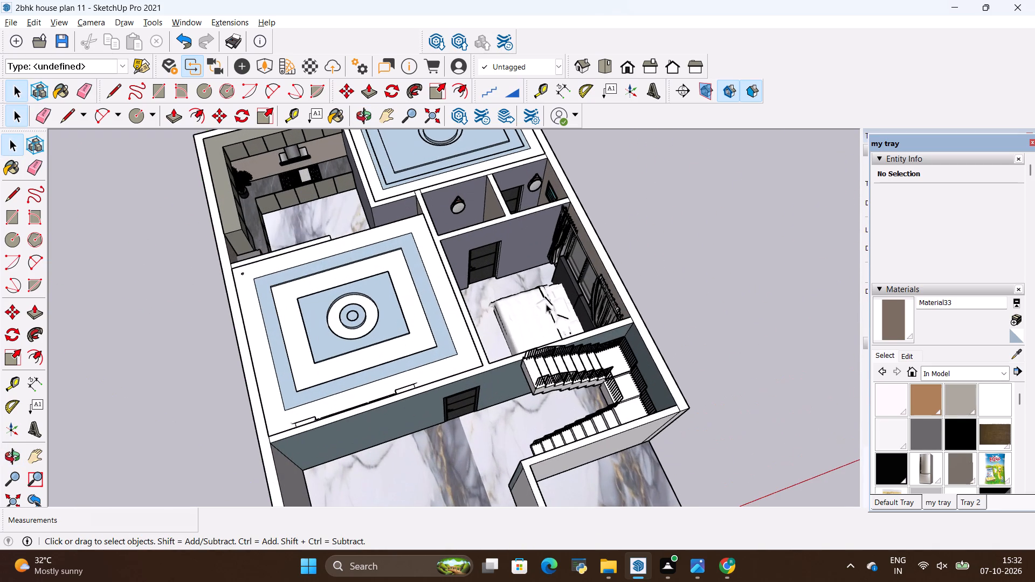
scroll(550, 311, "up", 3)
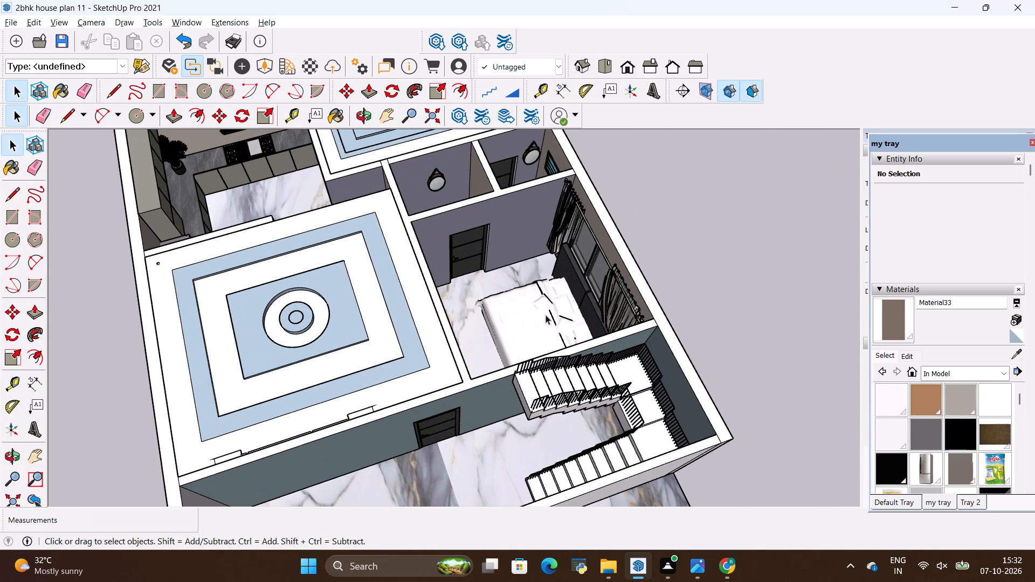
key("r")
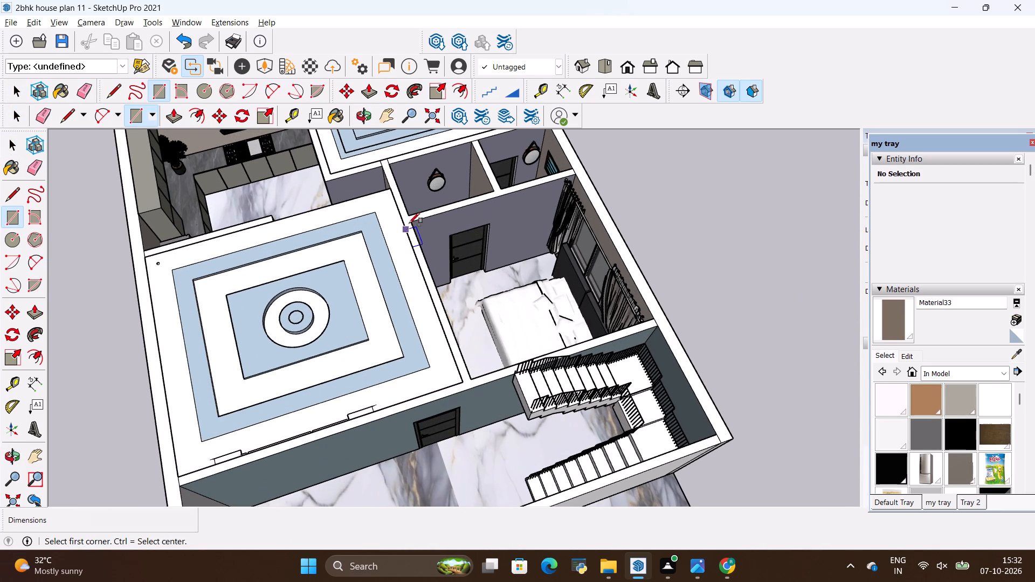
left_click(413, 219)
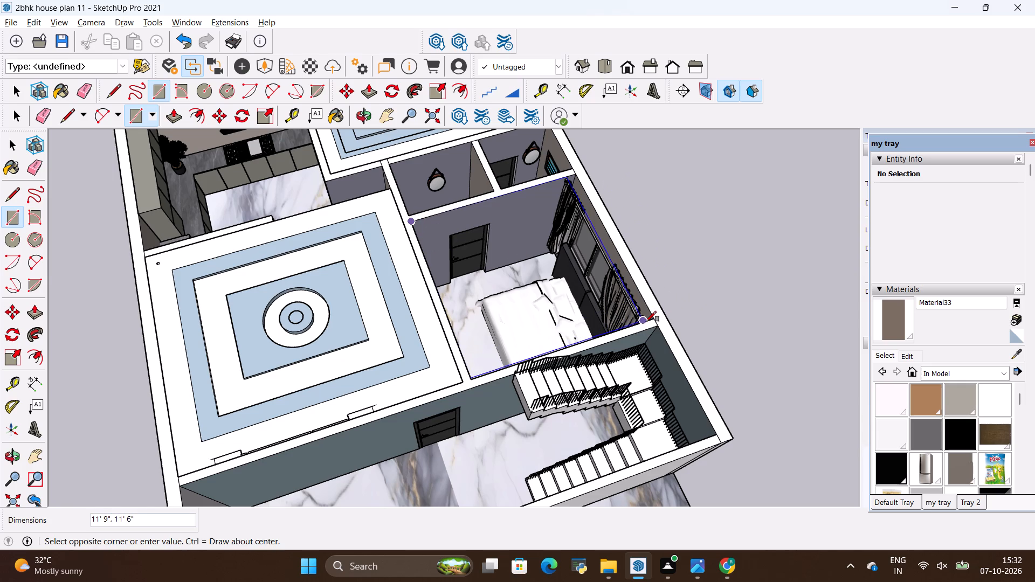
left_click(650, 322)
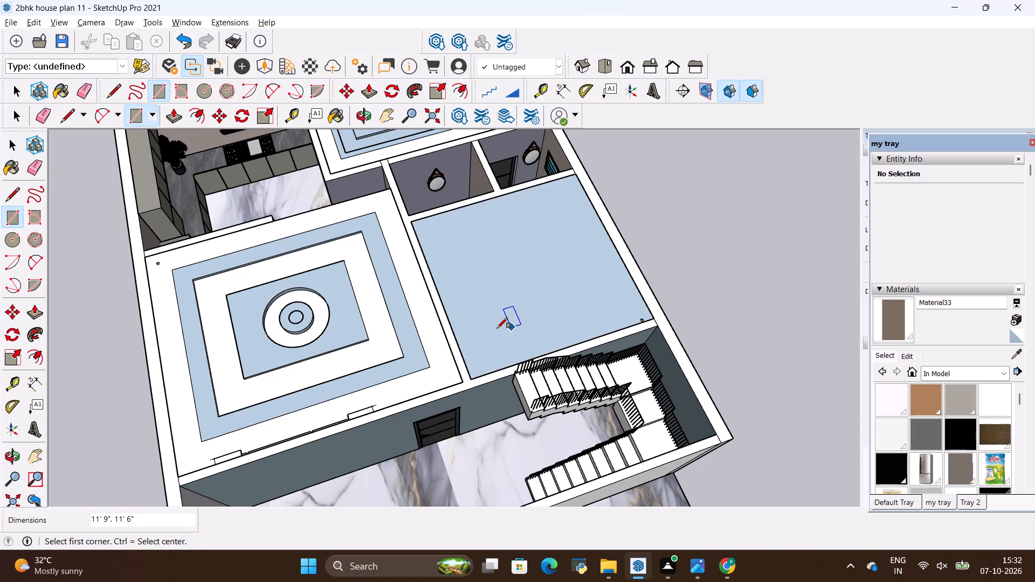
key("space")
double_click(490, 329)
right_click(490, 329)
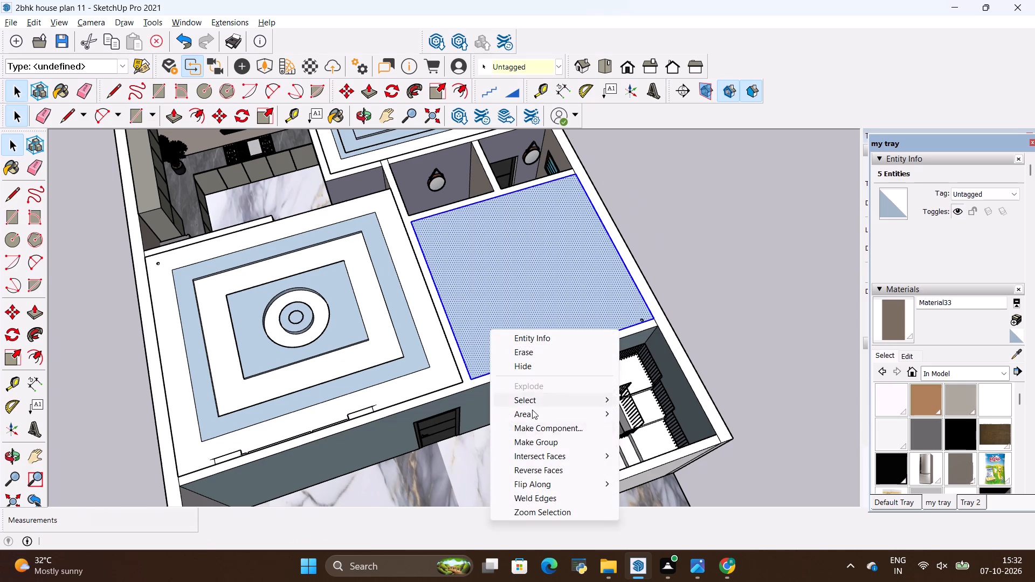
left_click(534, 444)
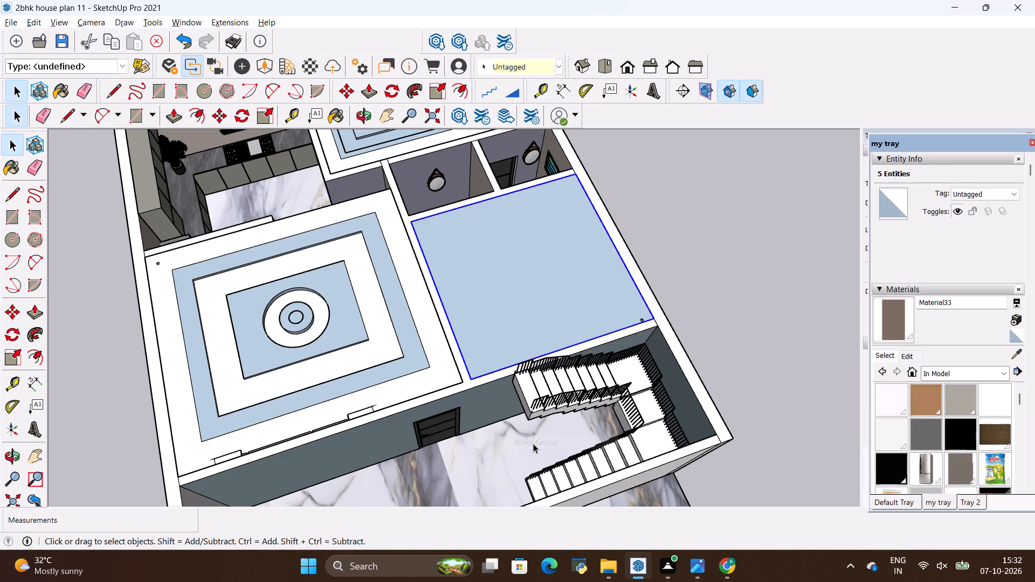
Move the second bedroom's rectangle group straight up along the blue axis, about 14' 4" above the walls, and deselect it.
key("m")
scroll(478, 401, "up", 3)
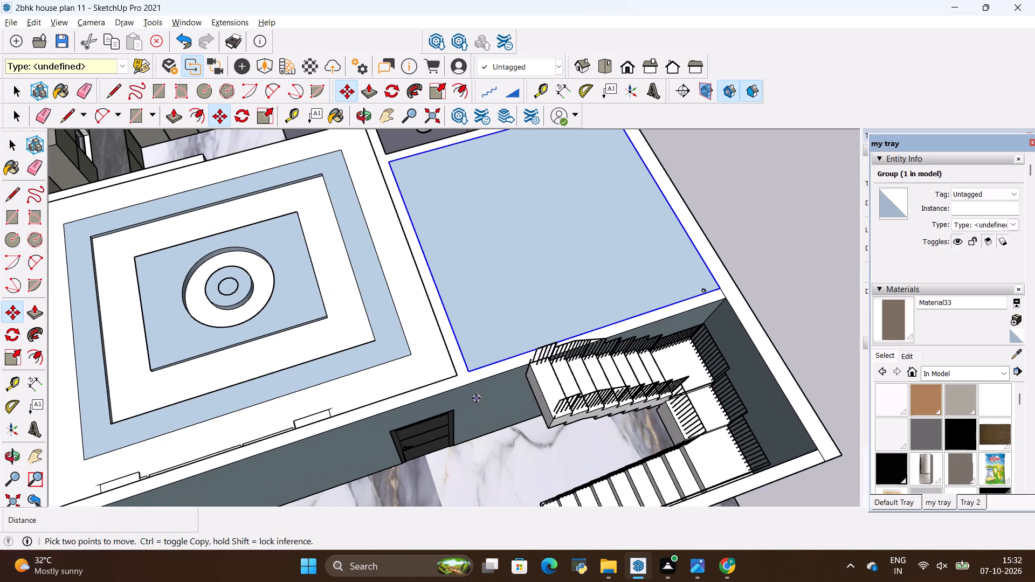
left_click(471, 372)
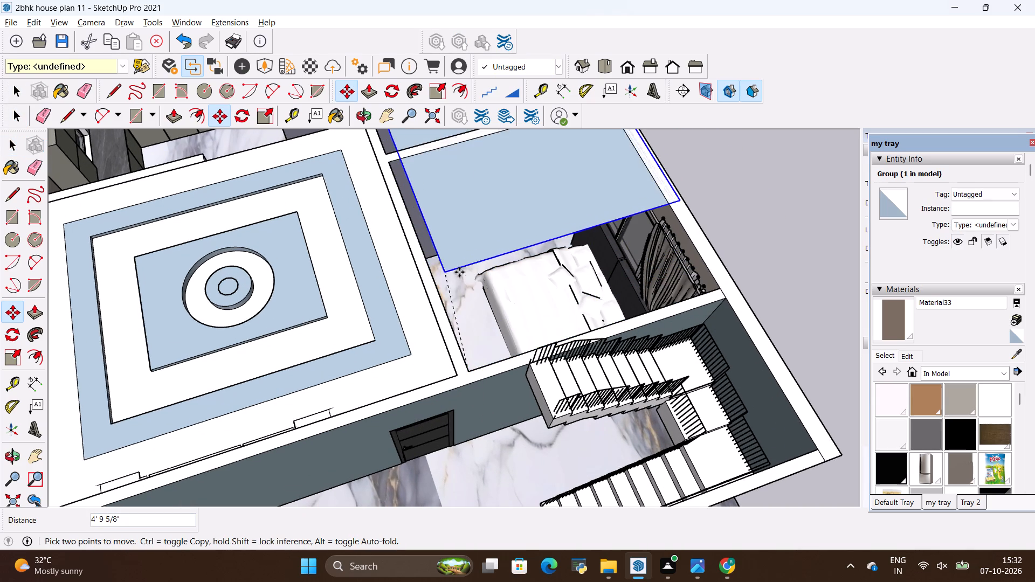
key("Up")
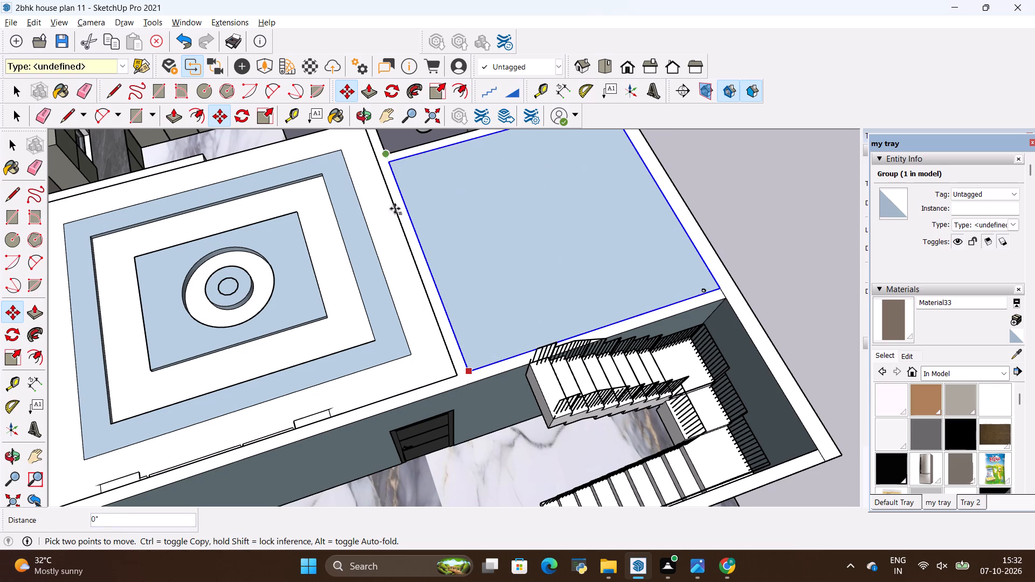
scroll(458, 373, "down", 17)
scroll(459, 373, "down", 6)
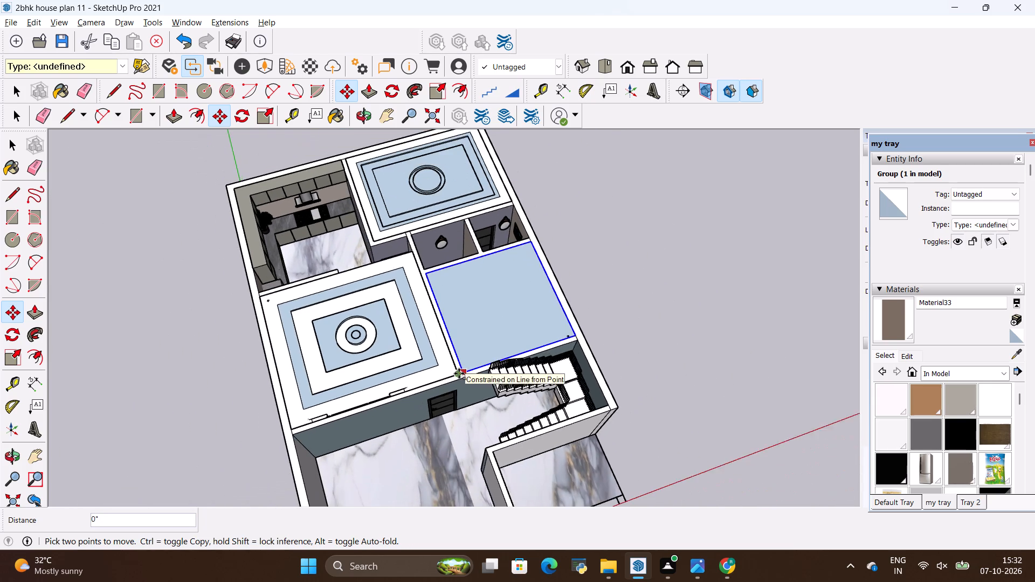
middle_click_drag(436, 396, 549, 216)
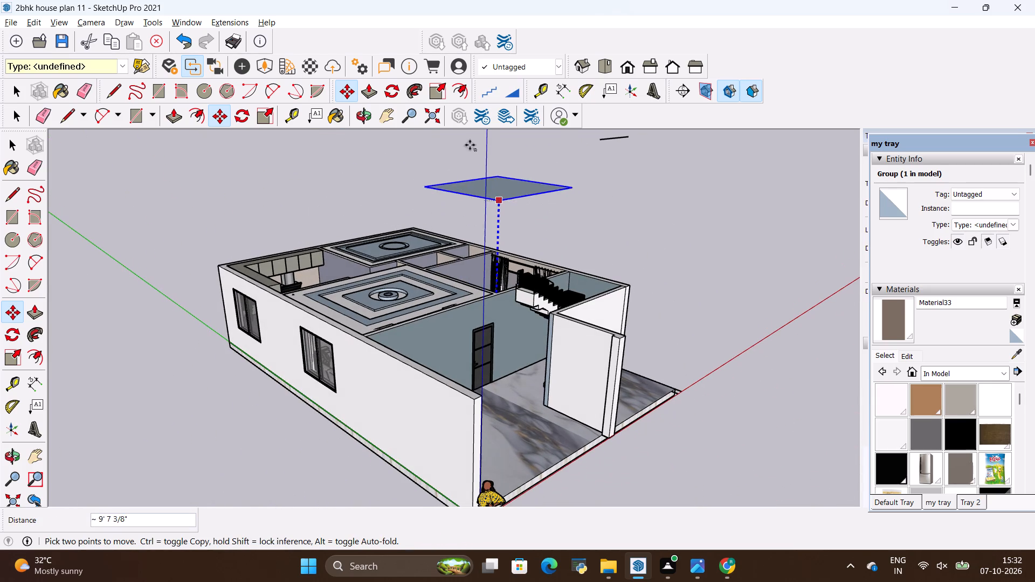
left_click(471, 151)
scroll(492, 296, "down", 10)
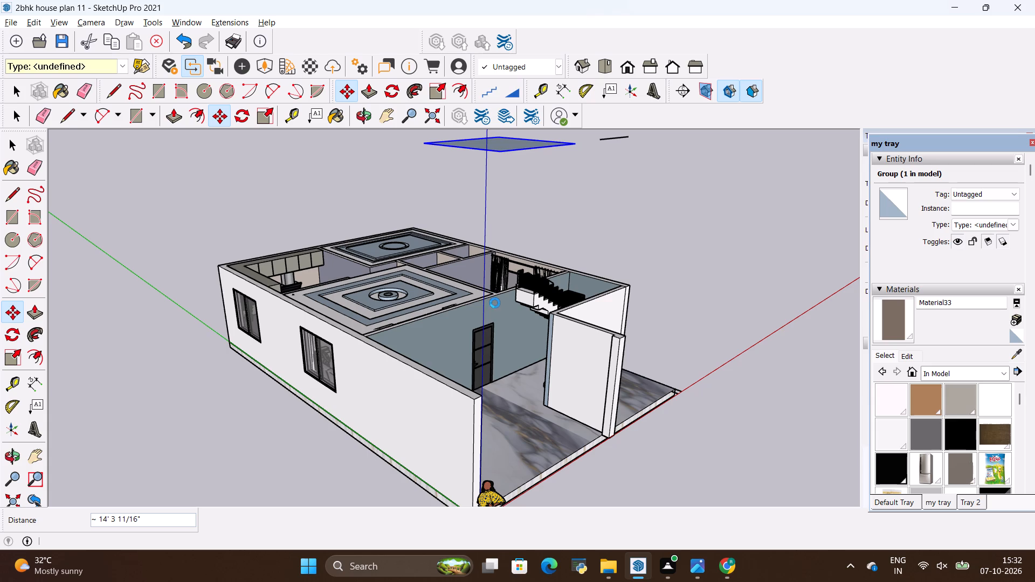
scroll(495, 303, "down", 2)
key("space")
left_click(199, 205)
Examine the raised rectangle above the second bedroom from below, from above and from a distance with the whole house.
scroll(212, 206, "down", 5)
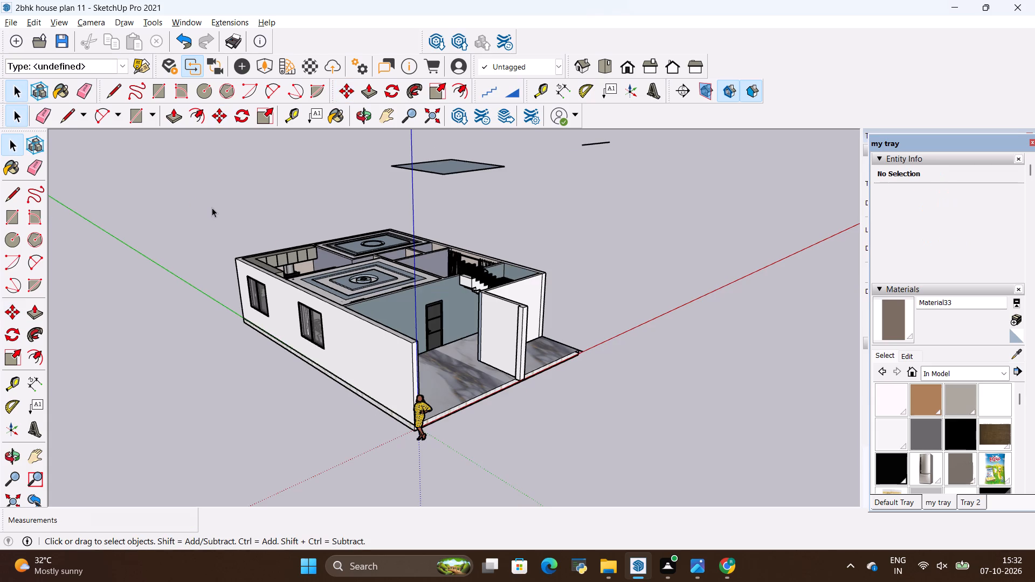
scroll(242, 302, "down", 9)
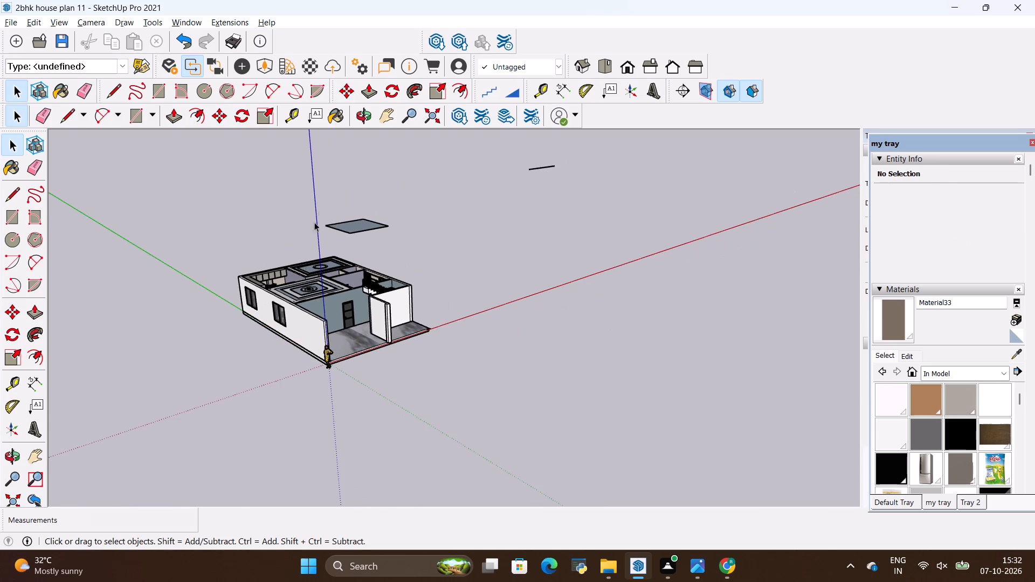
scroll(323, 207, "up", 8)
middle_click_drag(351, 320, 399, 369)
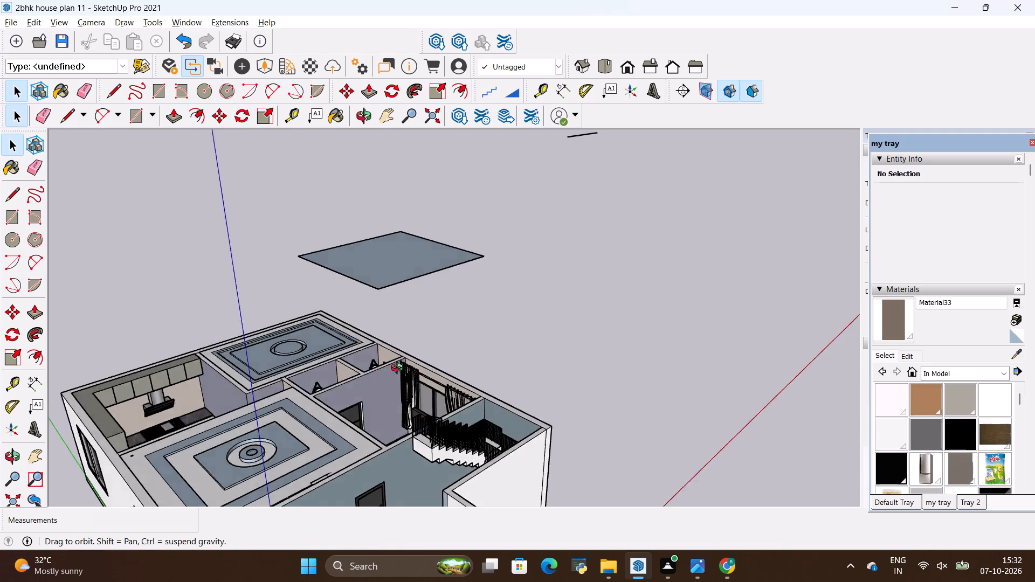
middle_click_drag(399, 369, 455, 240)
middle_click_drag(449, 234, 447, 229)
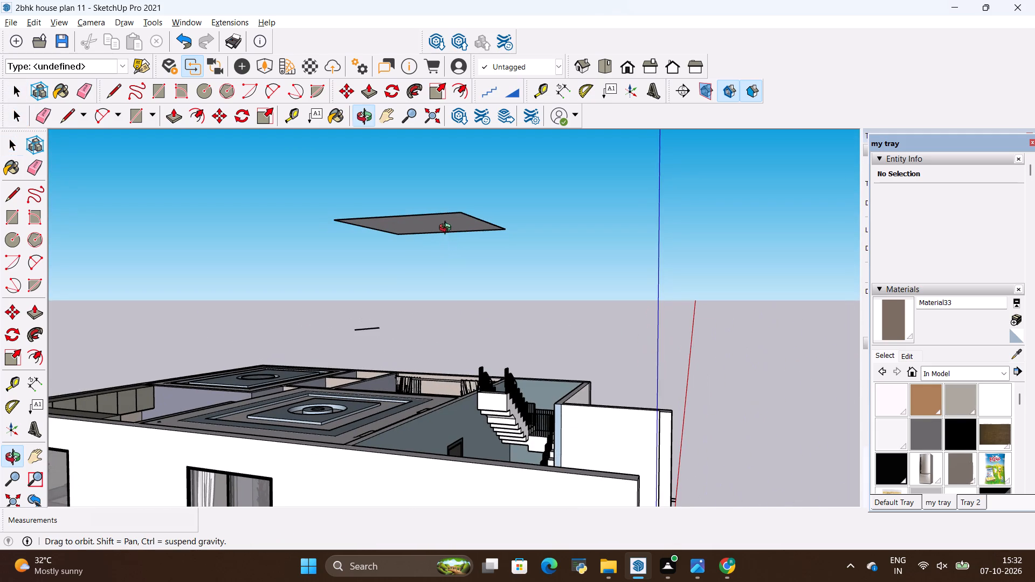
middle_click_drag(447, 229, 434, 170)
middle_click_drag(455, 184, 419, 408)
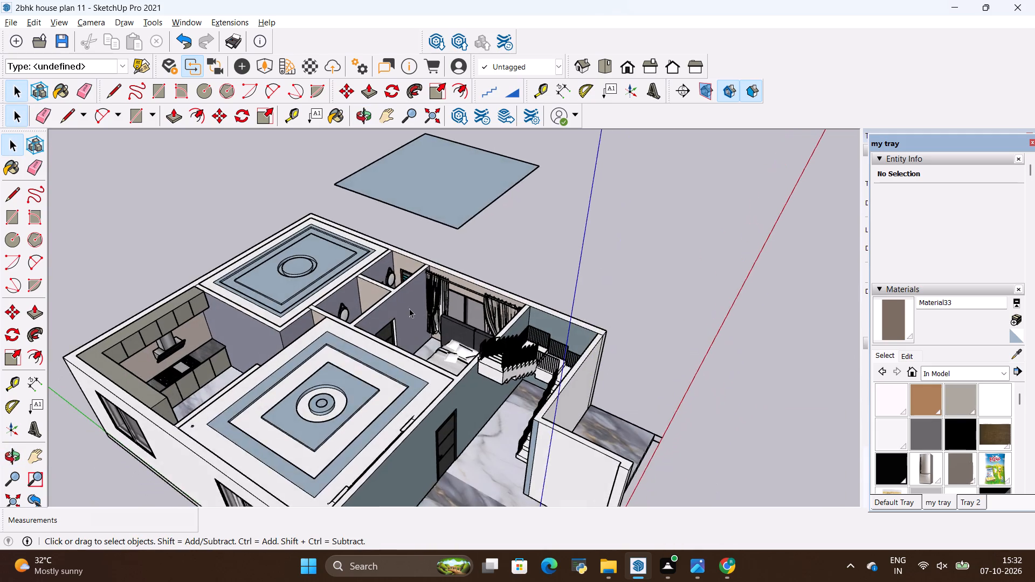
scroll(409, 308, "down", 18)
scroll(448, 297, "down", 4)
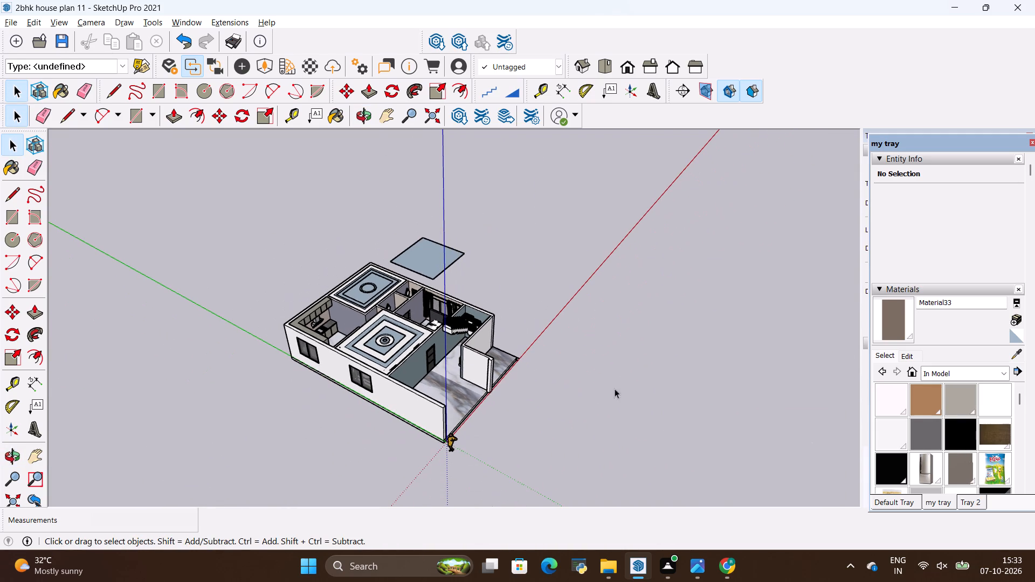
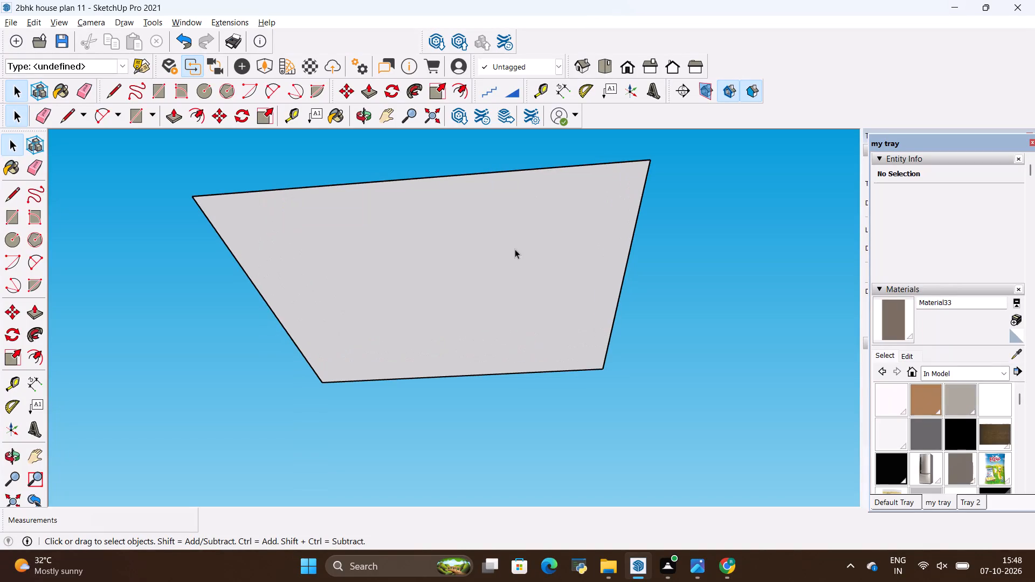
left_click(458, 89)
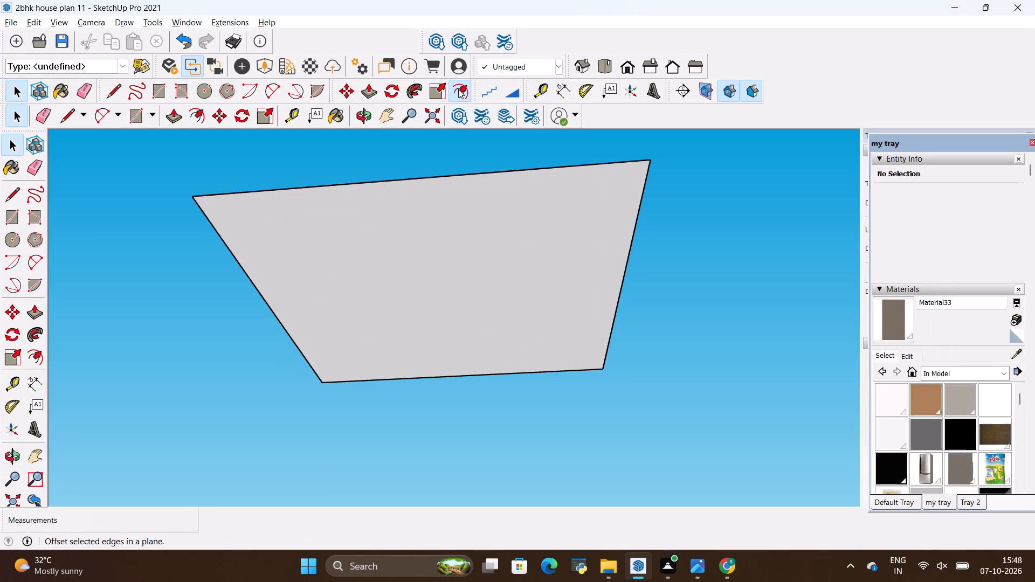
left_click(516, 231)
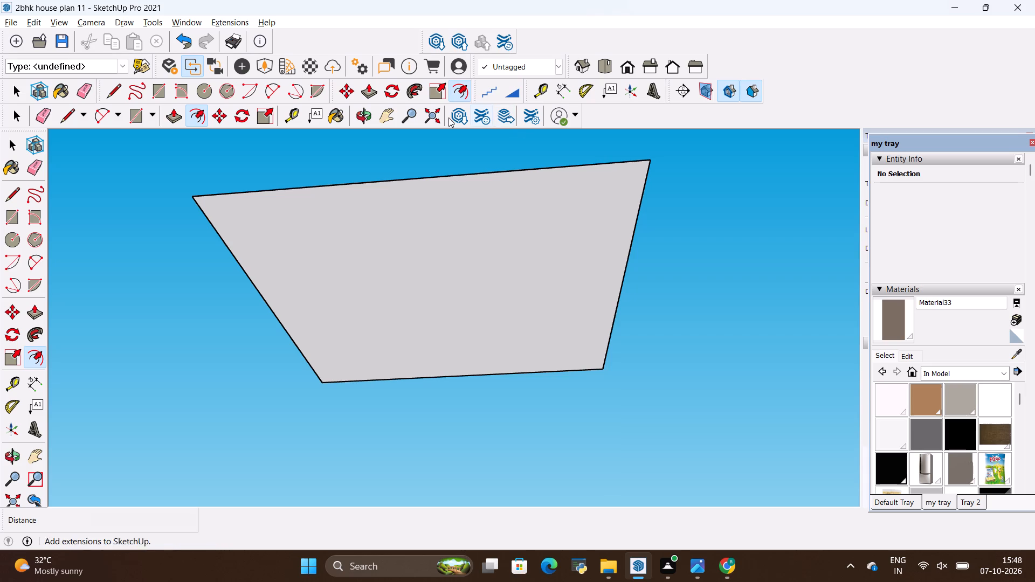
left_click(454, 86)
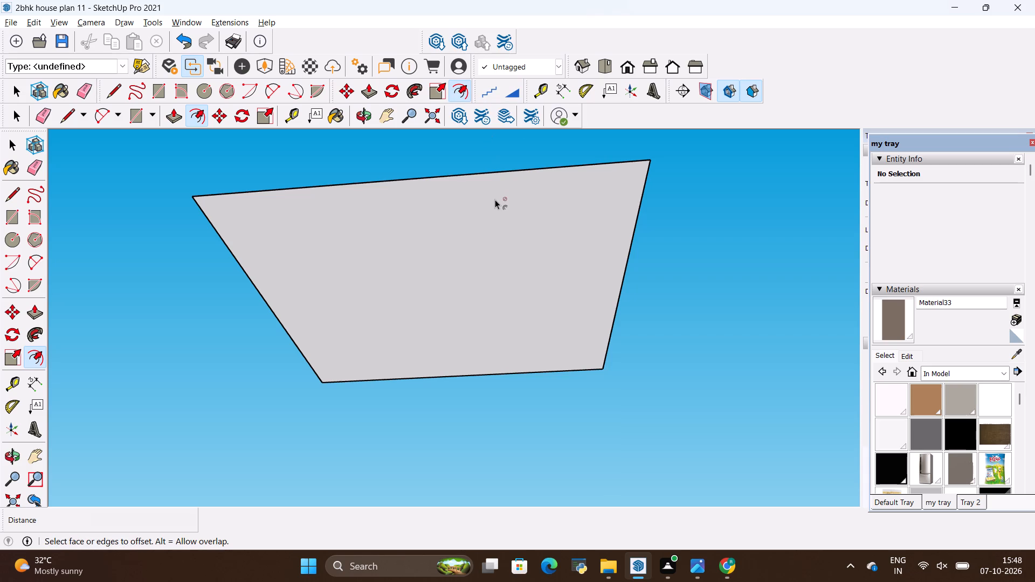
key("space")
Open the raised rectangle group above the second bedroom and offset its outline 18" inward.
double_click(495, 199)
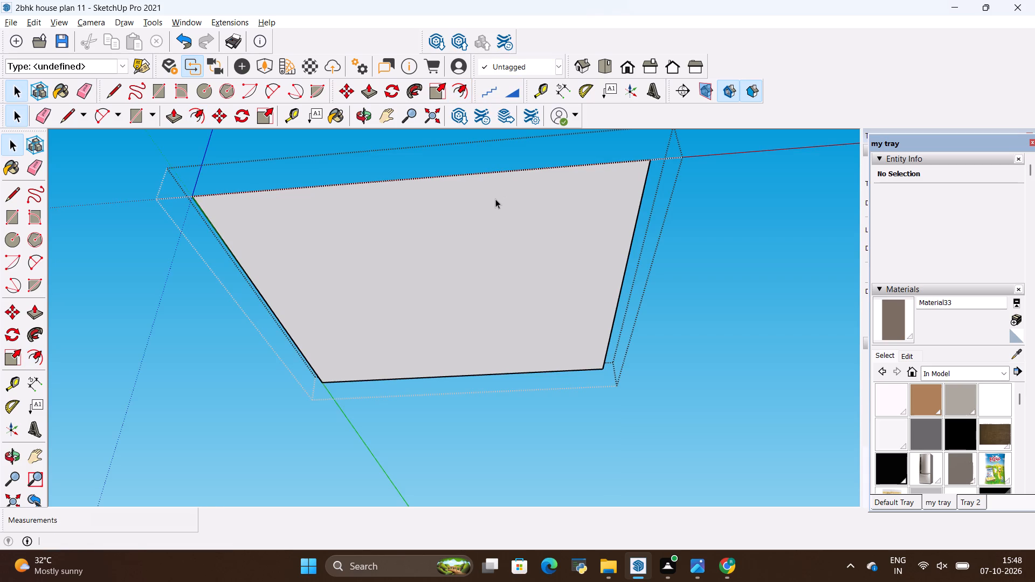
left_click(463, 94)
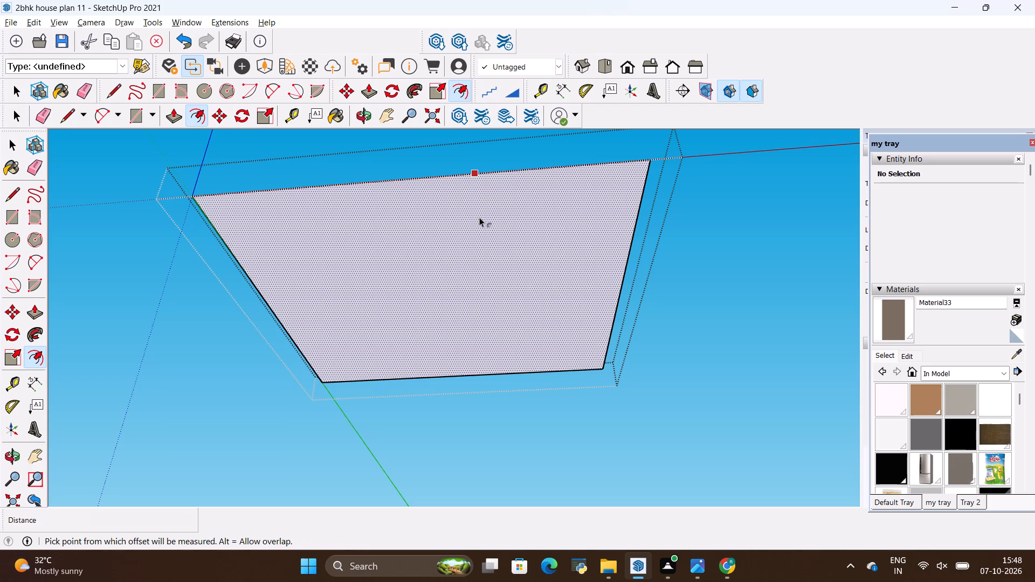
left_click(479, 217)
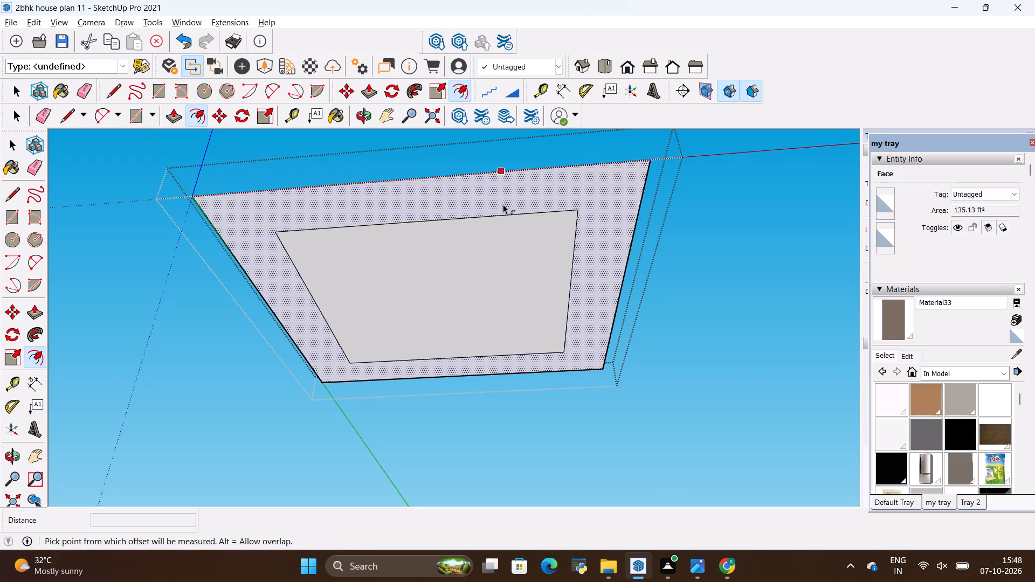
key("alt+BackSpace")
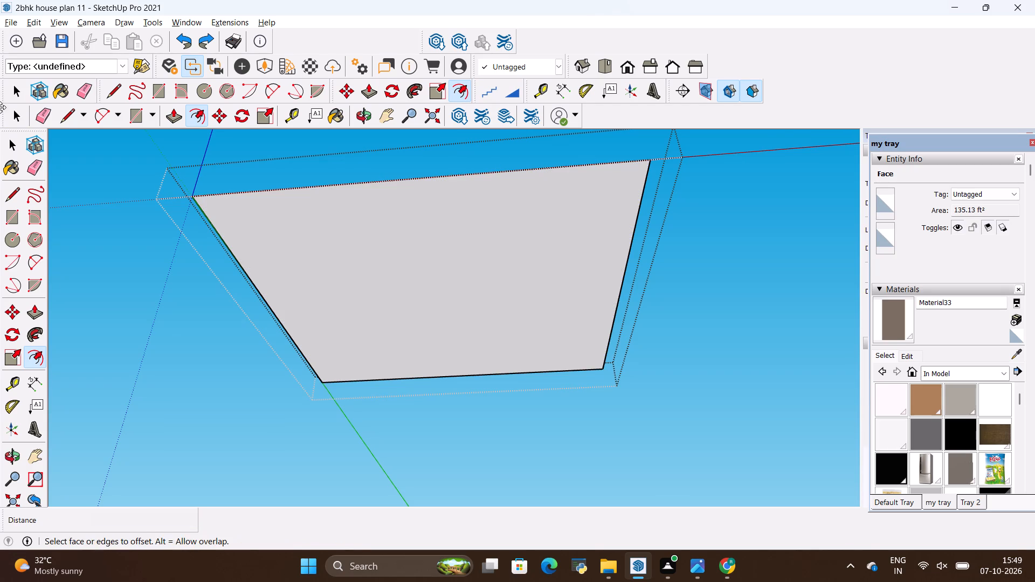
scroll(39, 47, "down", 1)
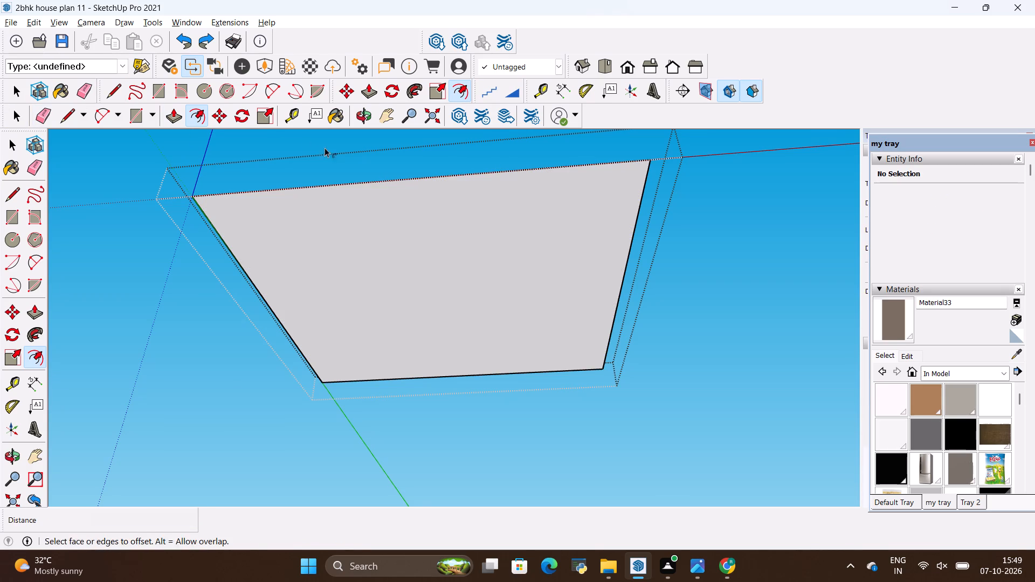
scroll(449, 237, "down", 2)
scroll(448, 216, "up", 4)
middle_click_drag(457, 247, 458, 200)
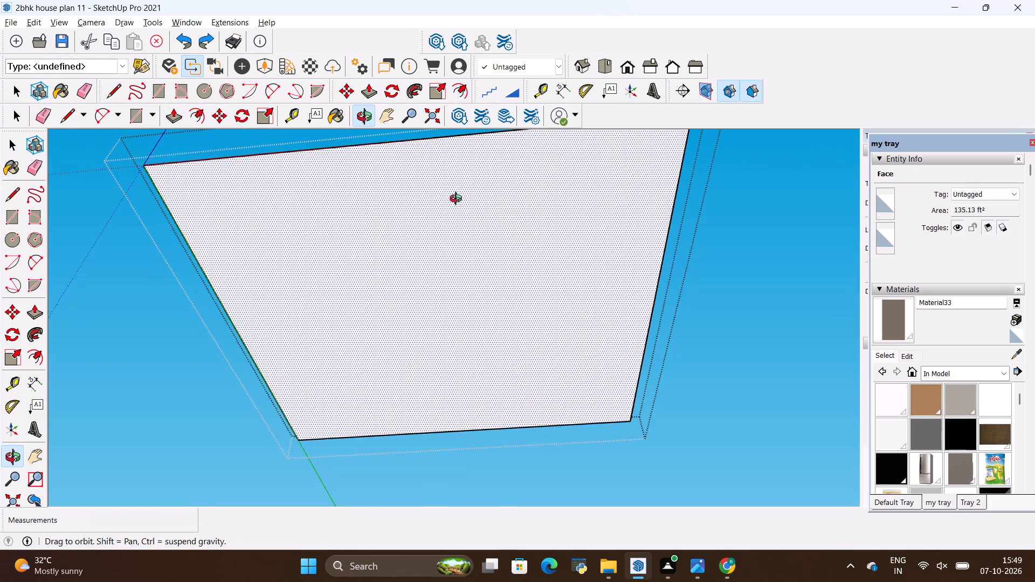
middle_click_drag(458, 200, 460, 200)
scroll(481, 231, "down", 2)
middle_click_drag(484, 230, 468, 274)
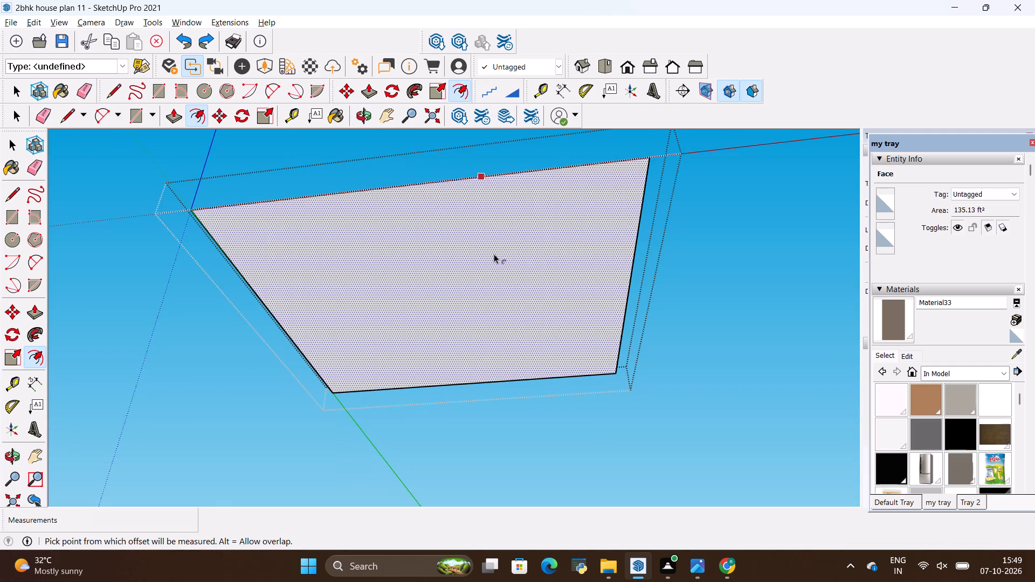
left_click(494, 254)
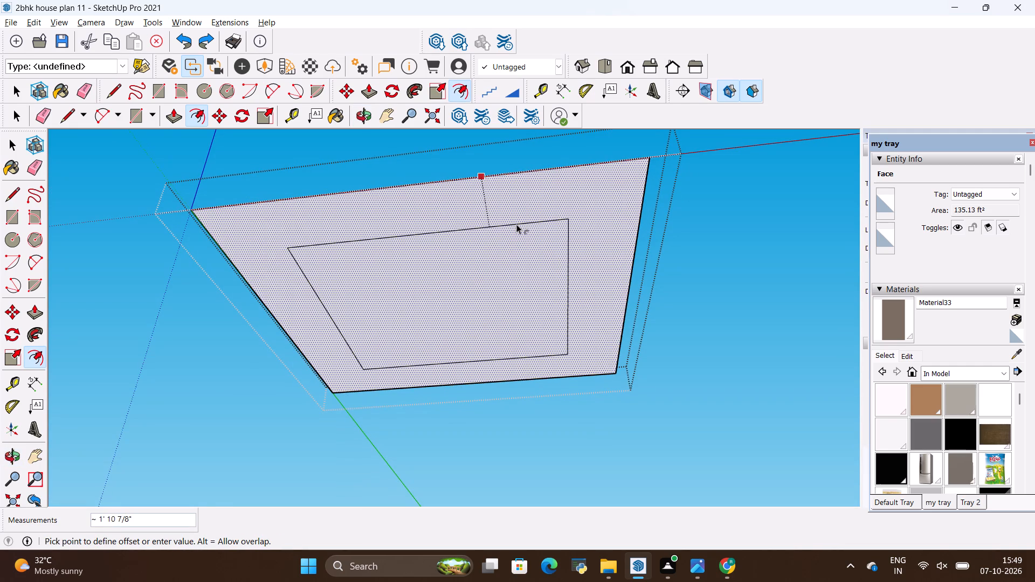
key("BackSpace")
type("18")
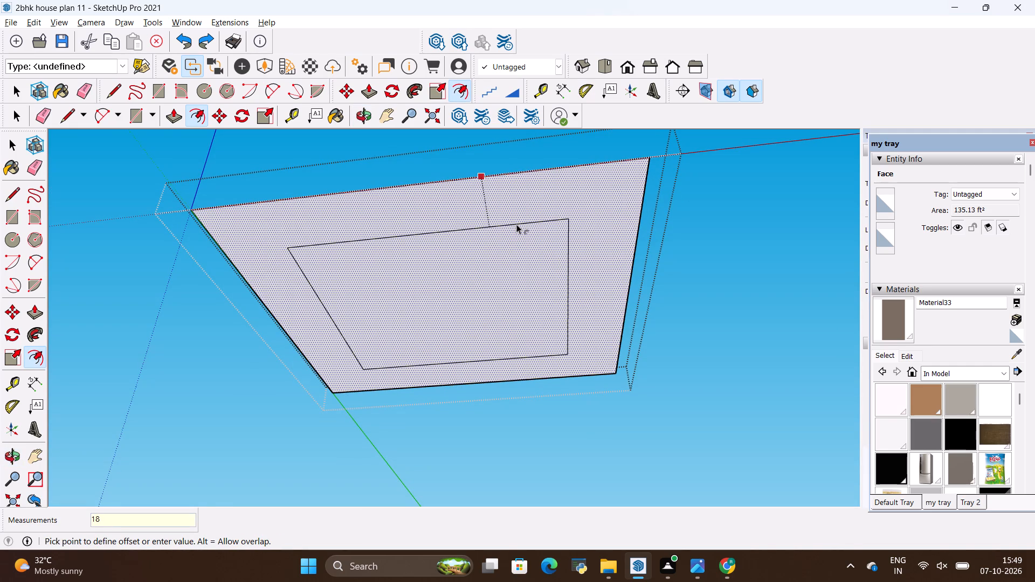
key("shift+quotedbl")
key("Return")
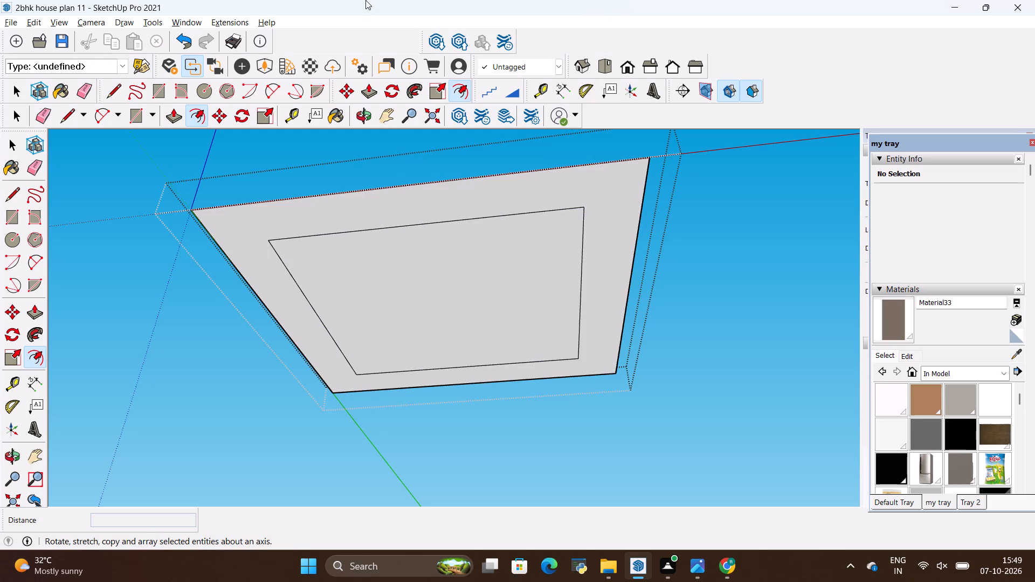
Place two diagonal guide lines between opposite corners of the inner rectangle to mark its centre.
key("t")
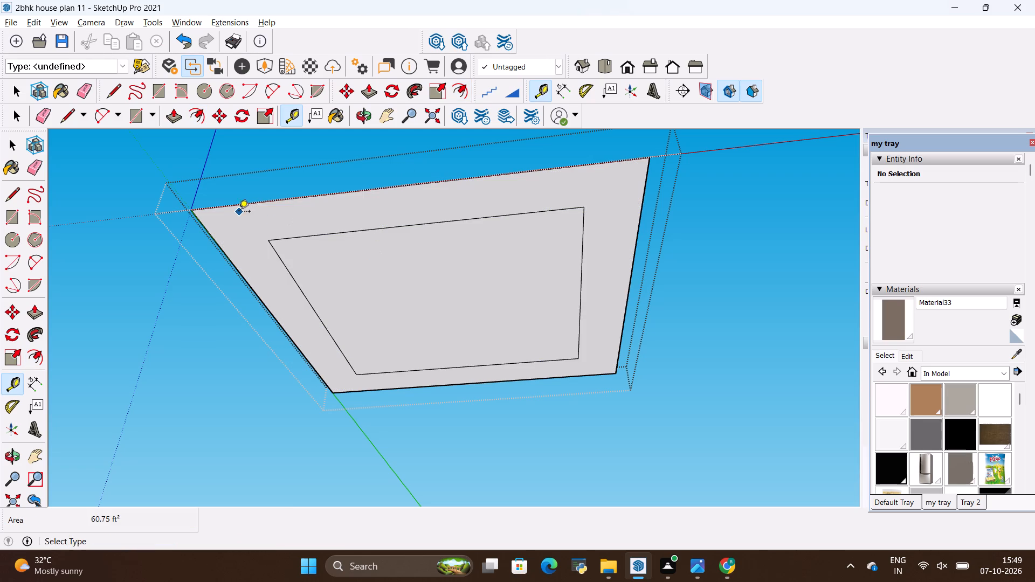
left_click(272, 244)
left_click(577, 355)
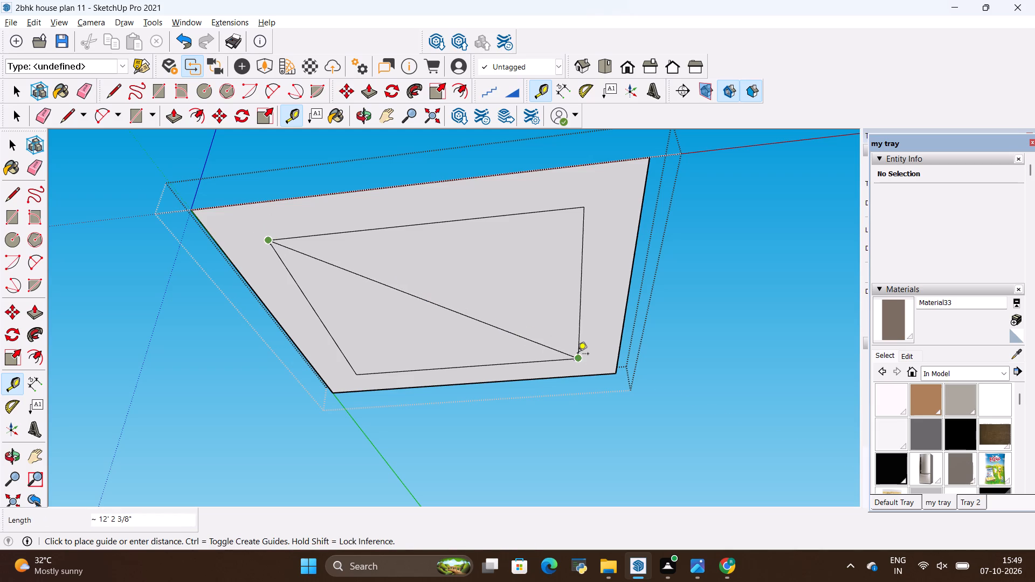
left_click(584, 211)
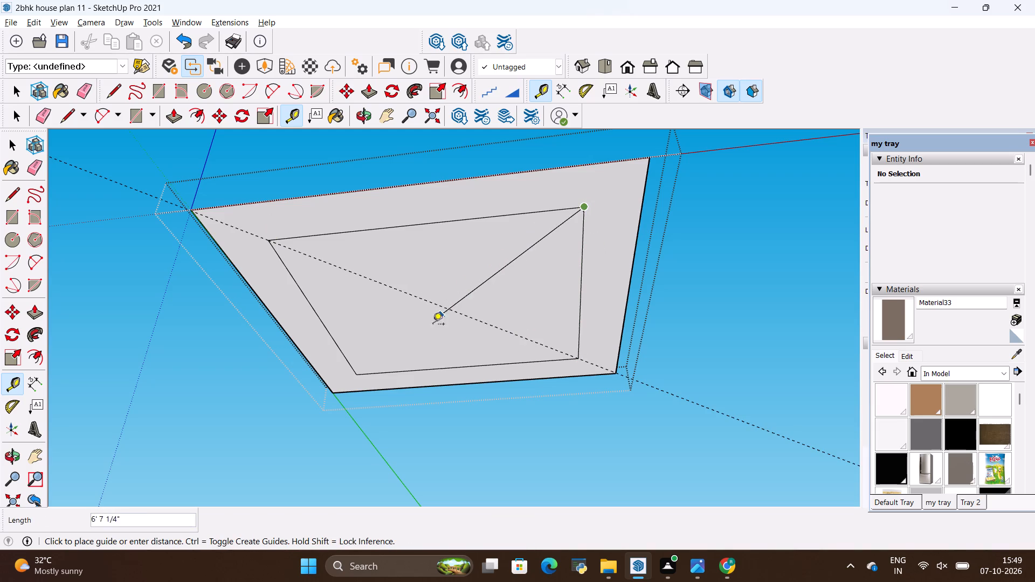
left_click(357, 369)
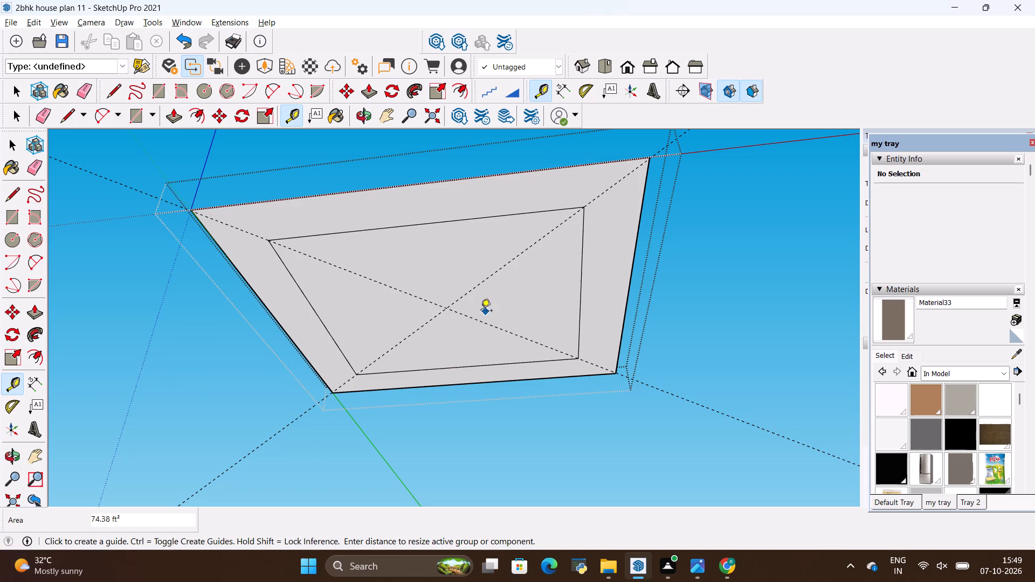
left_click(444, 310)
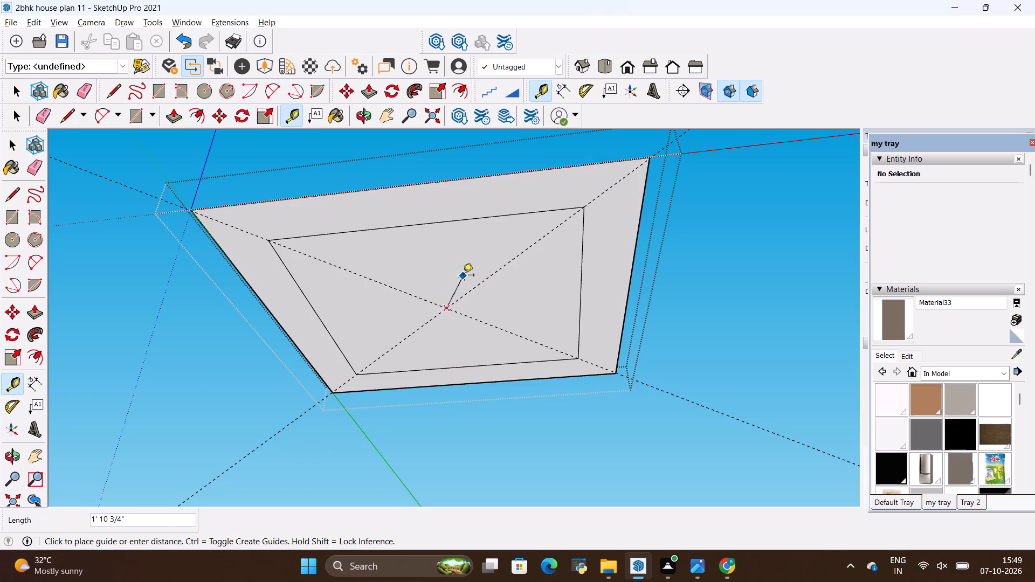
key("Escape")
Draw two concentric circles with radii of 2' and 3' centred where the diagonal guides cross.
key("c")
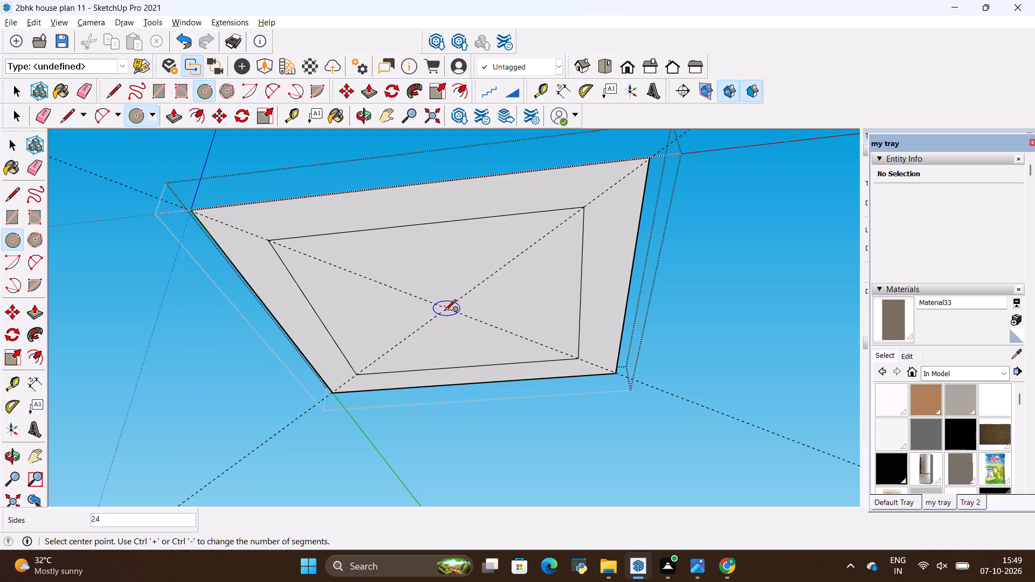
left_click(445, 311)
middle_click_drag(510, 334, 510, 315)
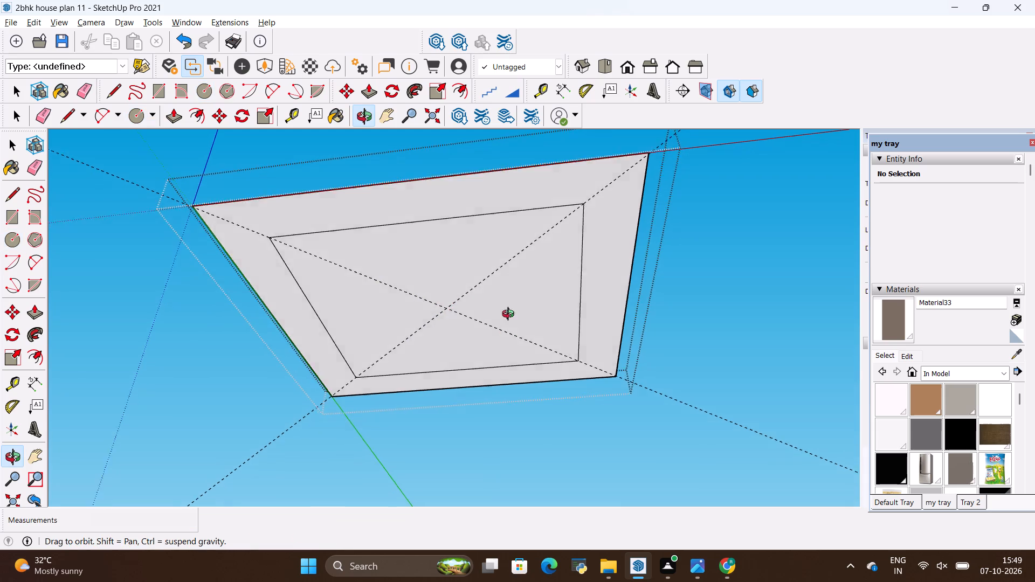
middle_click_drag(510, 315, 515, 261)
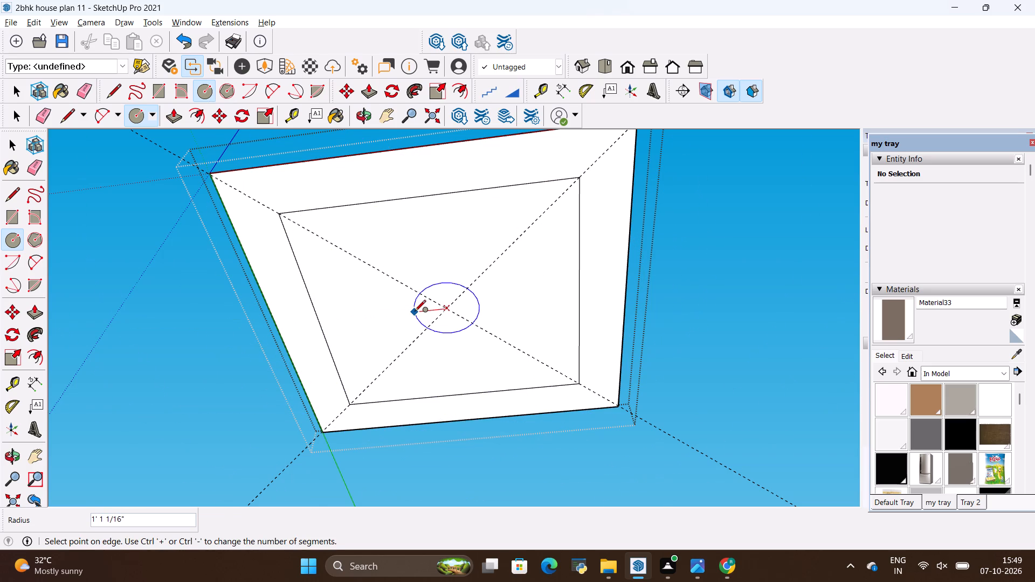
key("BackSpace")
type("2'")
key("Return")
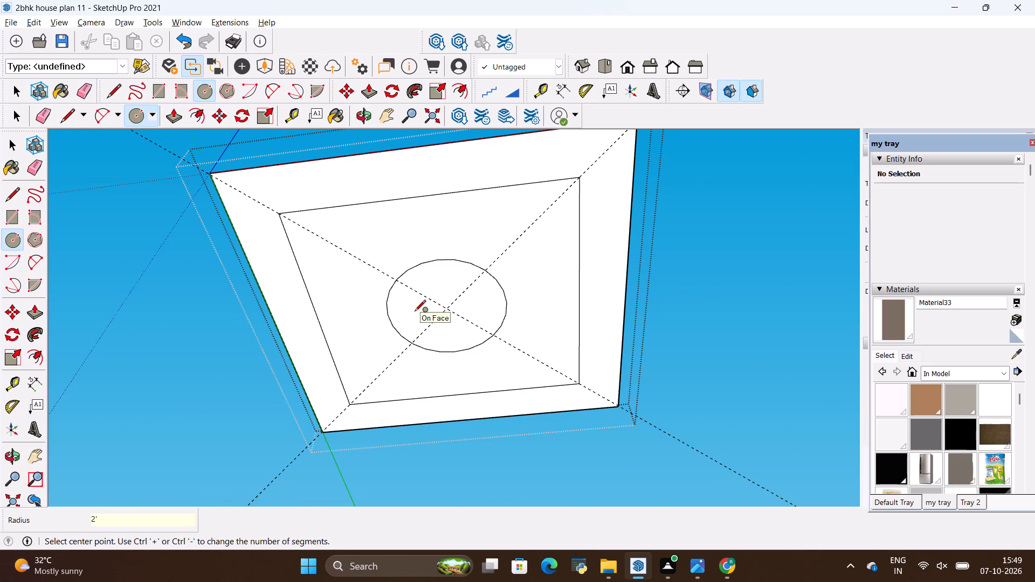
left_click(446, 308)
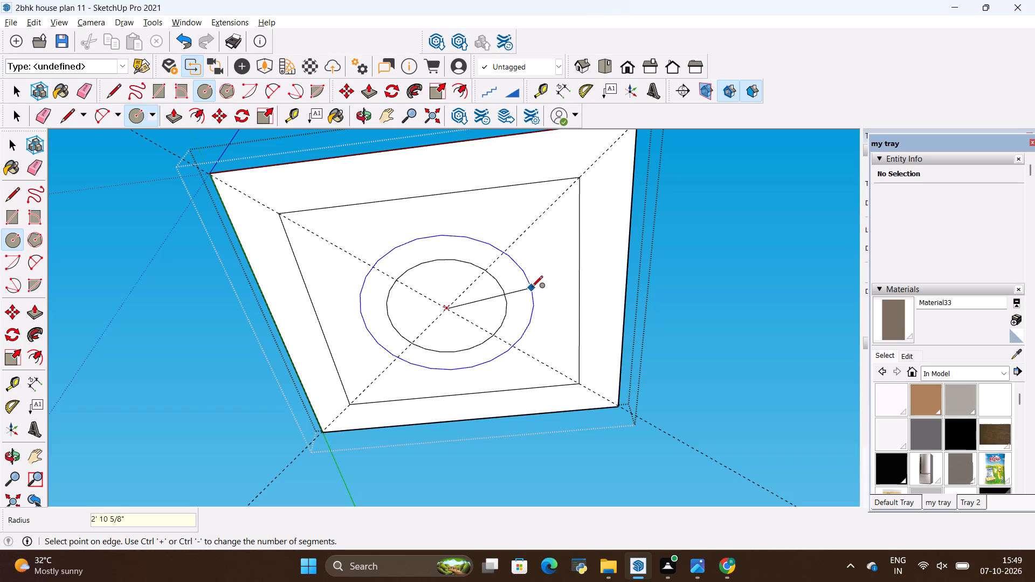
key("BackSpace")
type("3'")
key("Return")
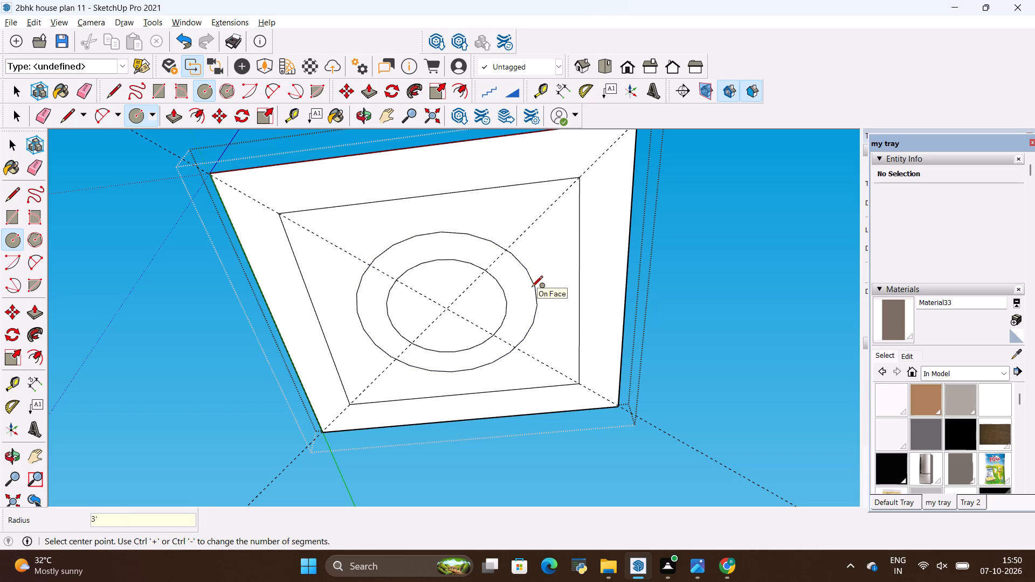
key("space")
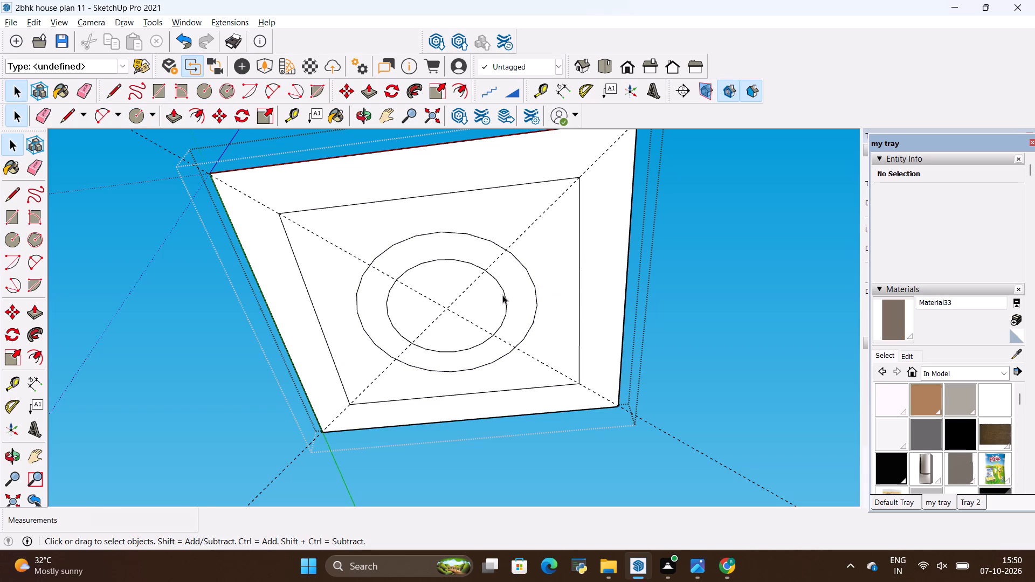
Set the number of segments to 200 for both the 2' and the 3' radius circles.
left_click(505, 294)
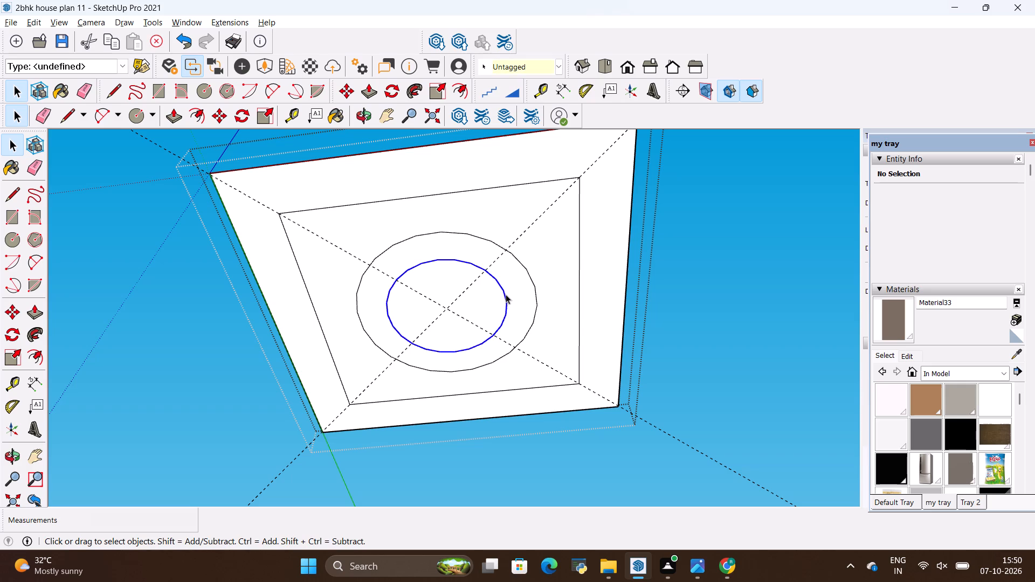
left_click(976, 224)
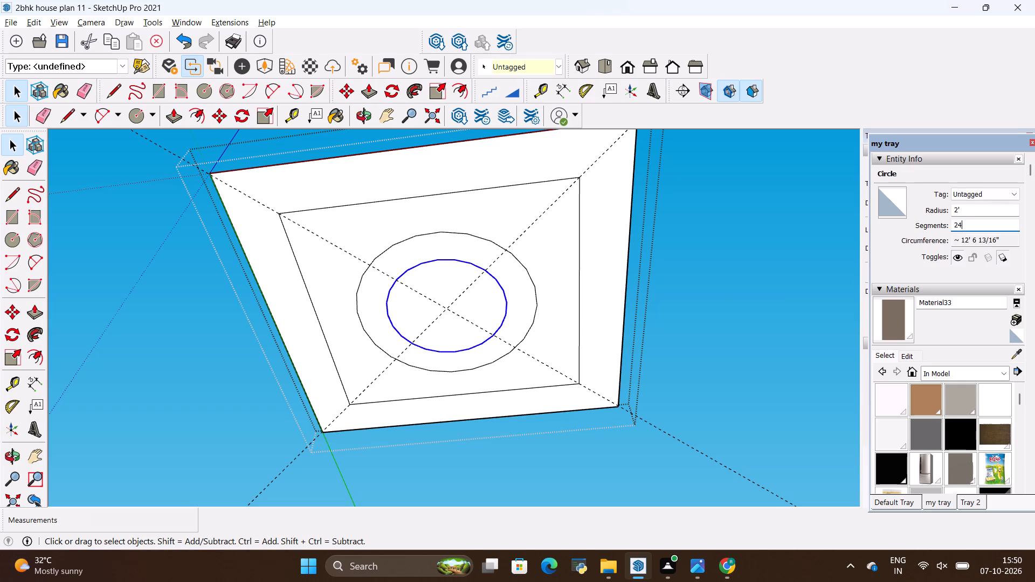
key("BackSpace")
type("00")
key("Return")
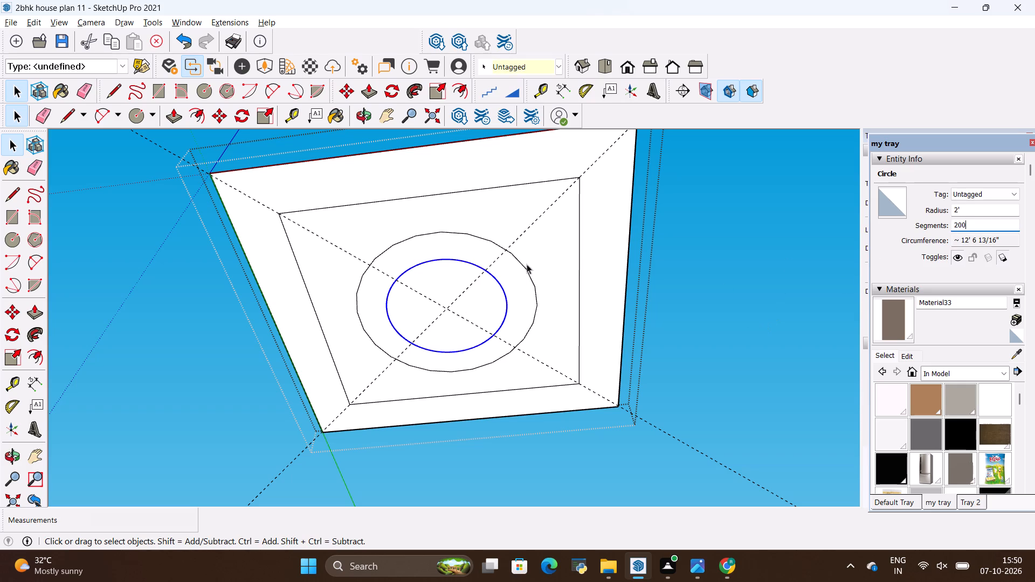
left_click(526, 270)
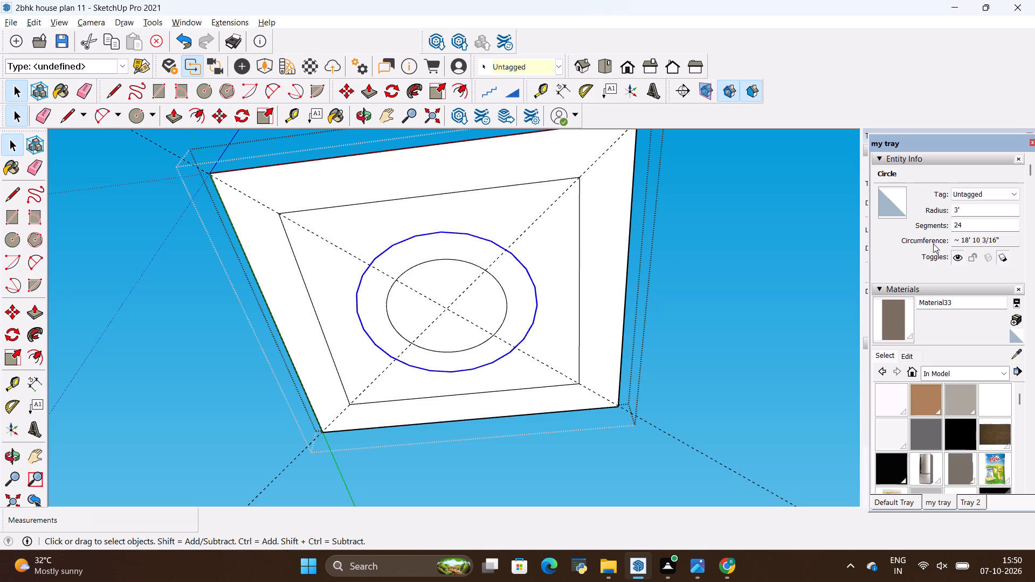
left_click(986, 226)
key("BackSpace")
type("00")
key("Return")
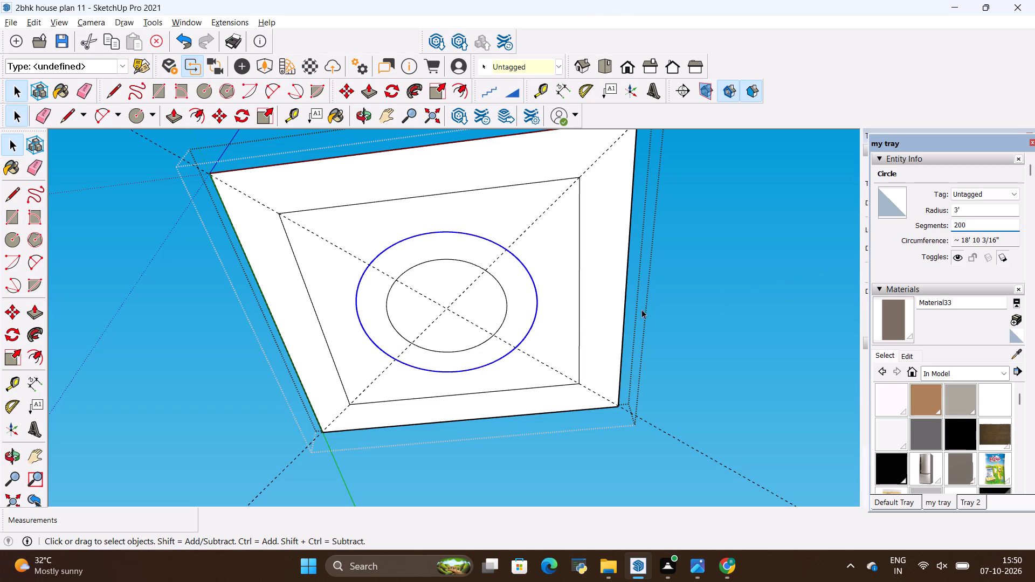
key("space")
Push/pull the border face between the outer and inner rectangles 6" downward.
left_click(568, 300)
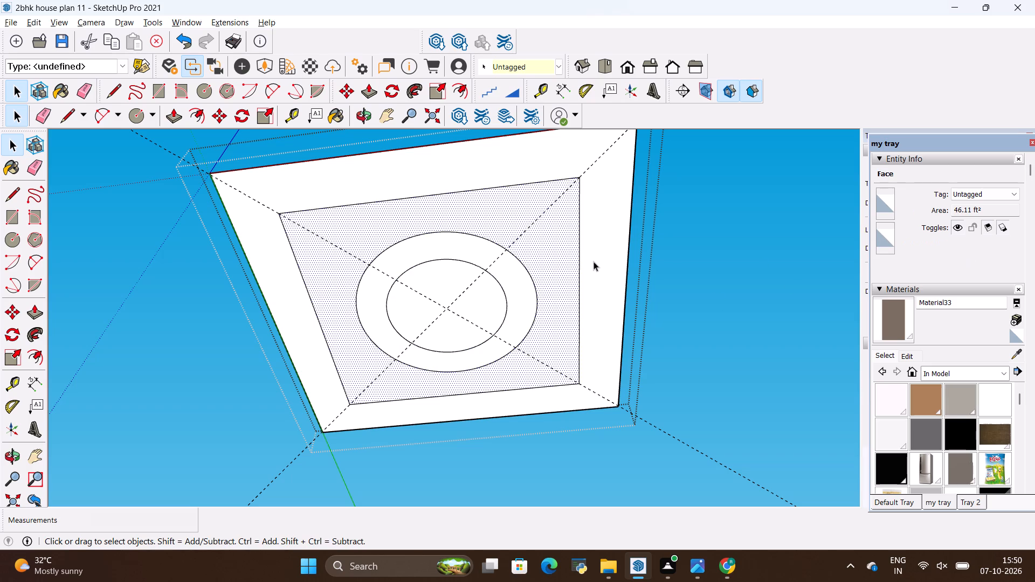
left_click(594, 261)
key("p")
left_click(594, 261)
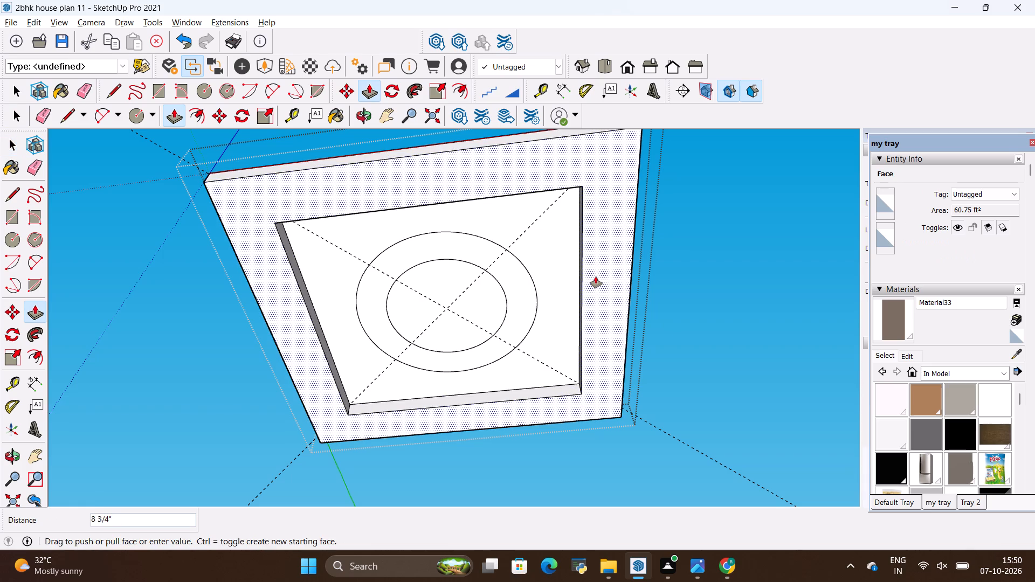
key("BackSpace")
type("6\"")
key("Return")
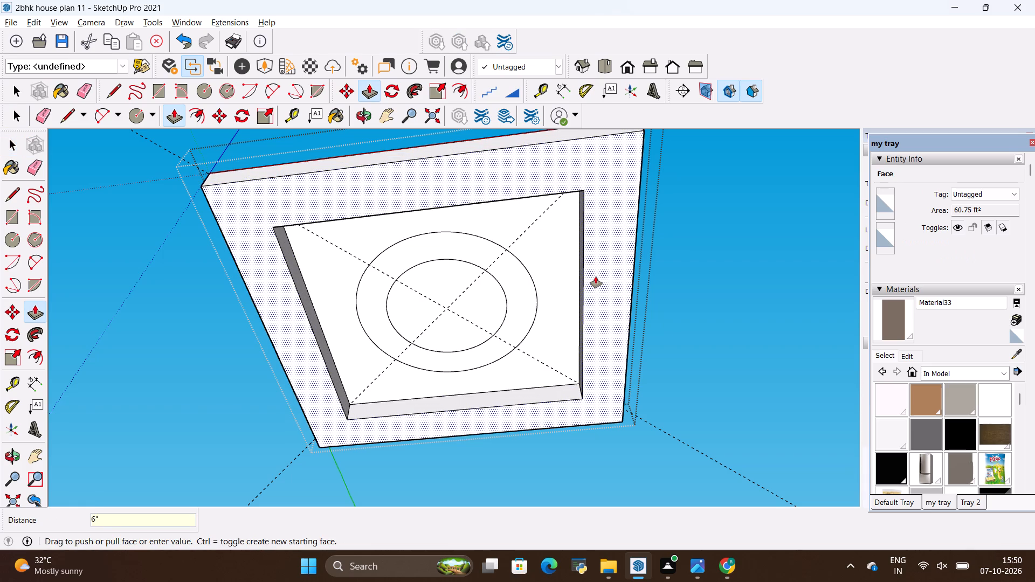
Push/pull the ring face between the two concentric circles 4" downward.
left_click(521, 308)
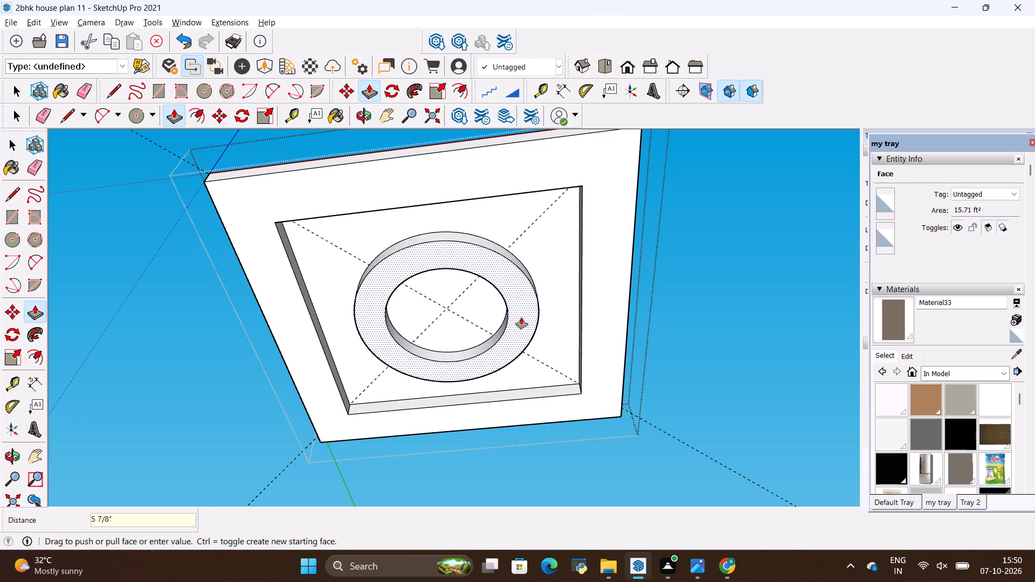
key("BackSpace")
type("4\"")
key("Return")
Leave the group and examine the house's existing false ceilings and the new ceiling's underside from several angles.
scroll(510, 268, "up", 1)
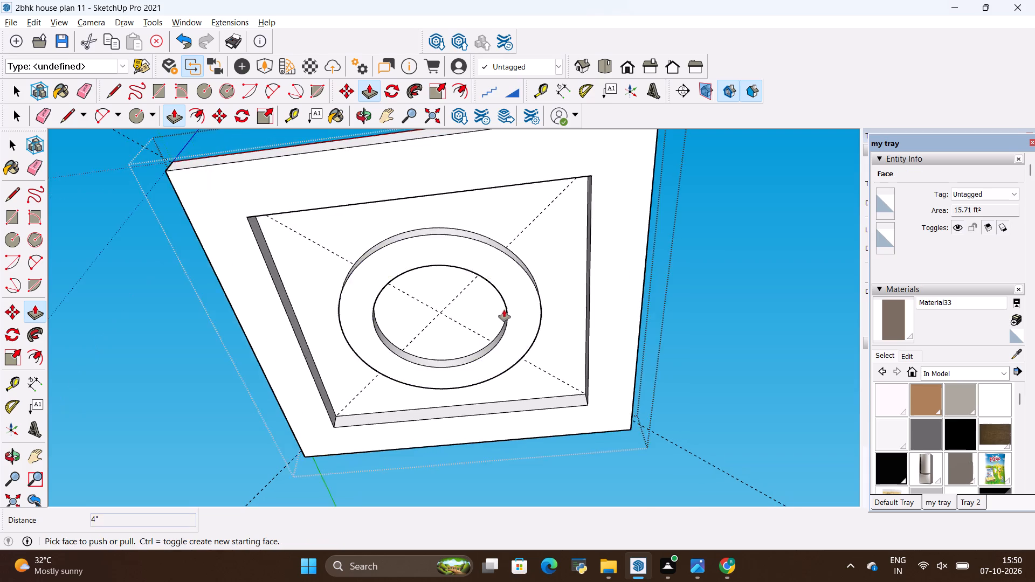
scroll(504, 311, "down", 5)
scroll(626, 303, "up", 2)
middle_click_drag(599, 260, 570, 384)
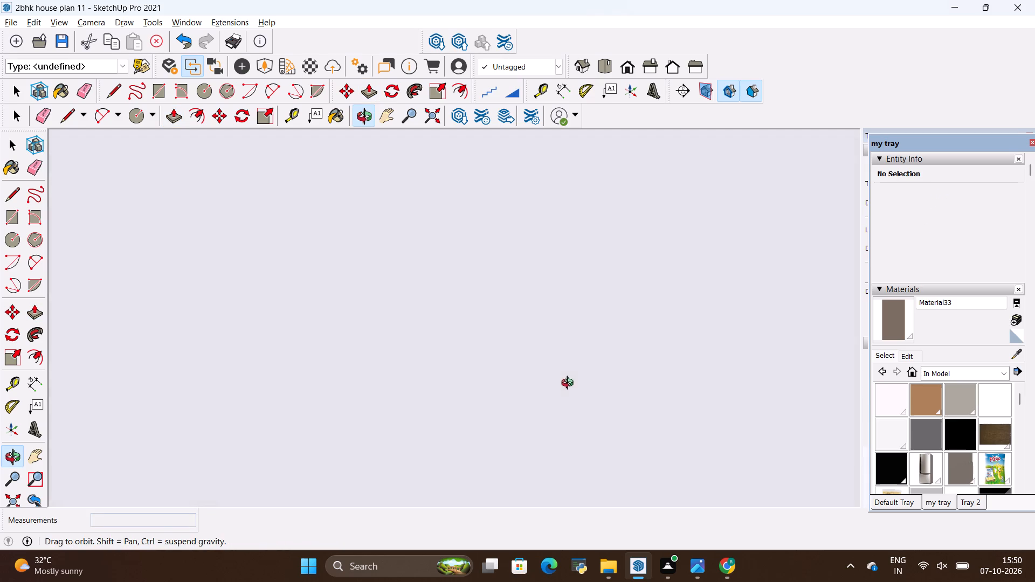
middle_click_drag(570, 384, 569, 438)
scroll(566, 424, "down", 17)
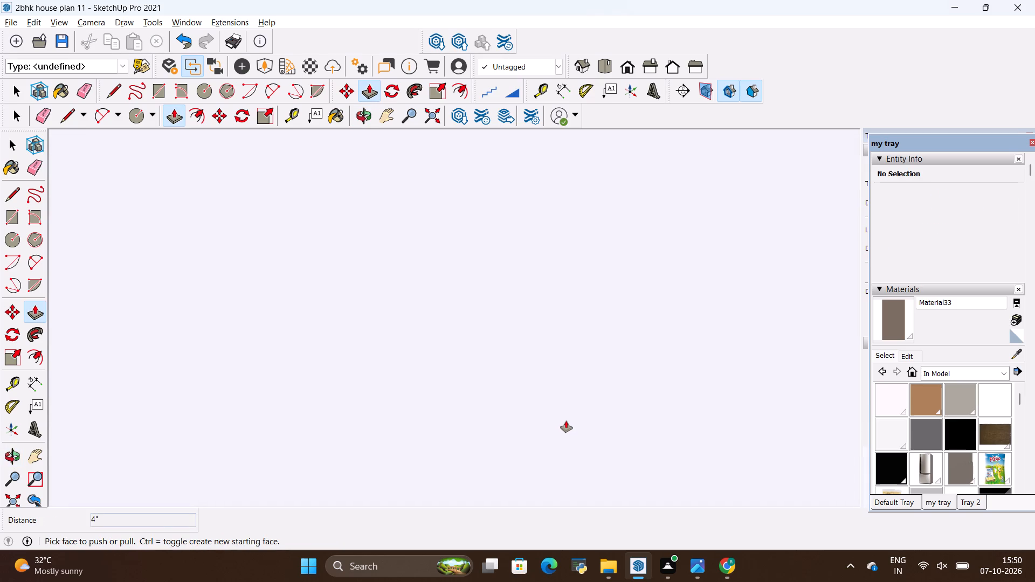
scroll(566, 421, "down", 20)
scroll(526, 374, "down", 14)
scroll(590, 361, "down", 7)
scroll(478, 330, "down", 20)
scroll(478, 330, "down", 7)
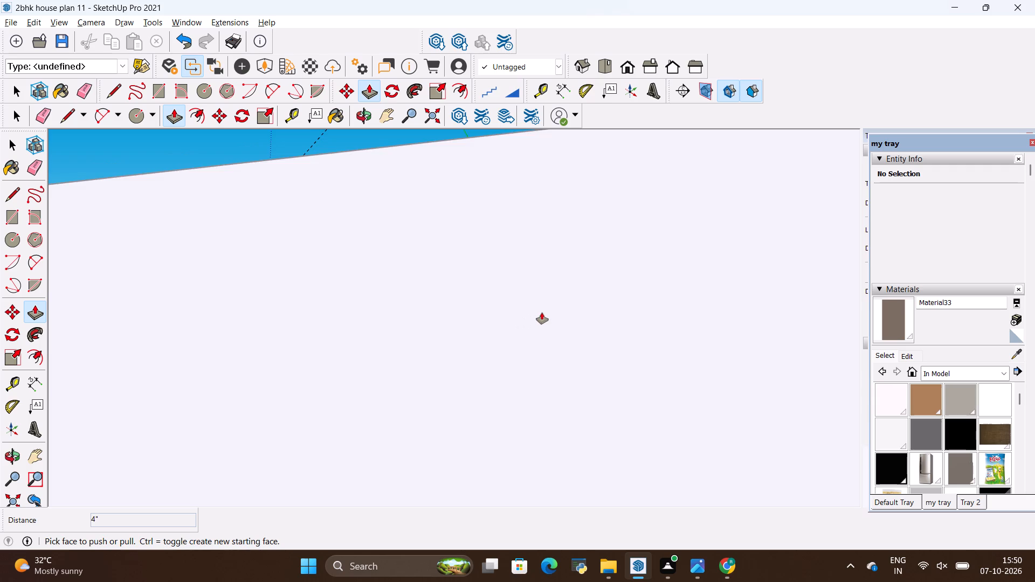
scroll(542, 313, "down", 8)
middle_click_drag(520, 245, 532, 407)
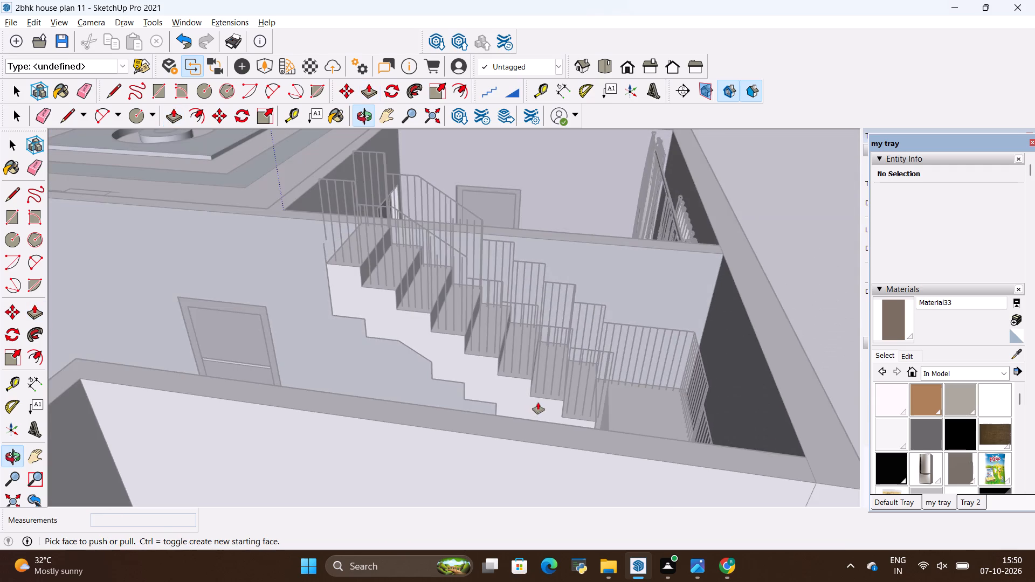
scroll(538, 403, "down", 13)
key("space")
left_click(738, 341)
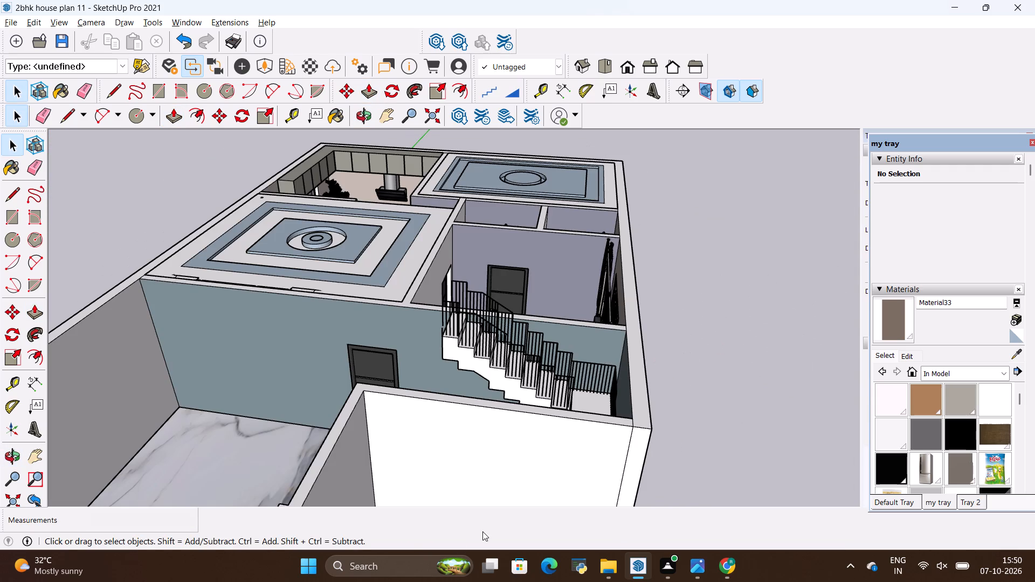
middle_click_drag(479, 493, 458, 387)
scroll(460, 384, "down", 18)
scroll(461, 384, "down", 6)
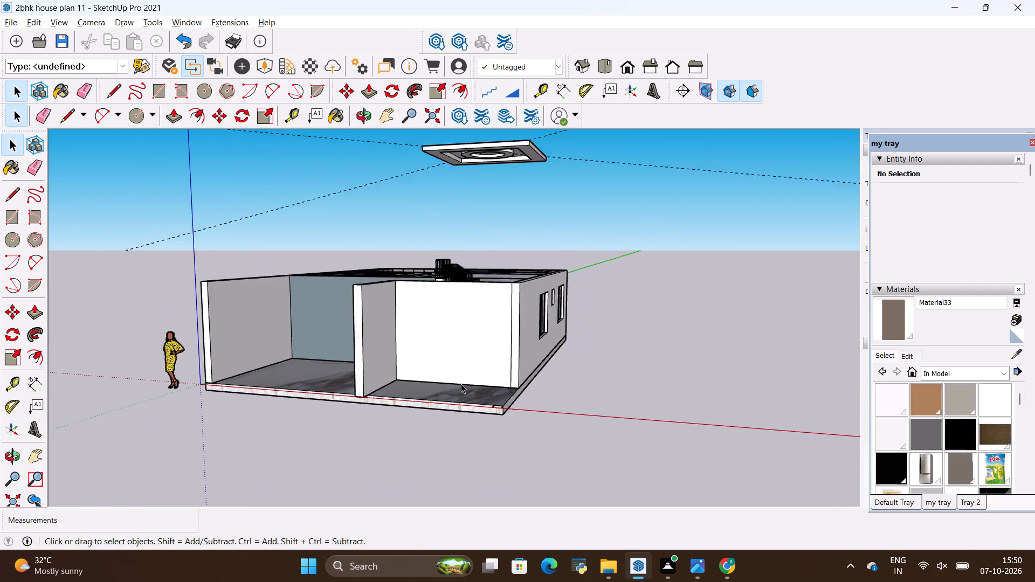
scroll(514, 178, "up", 9)
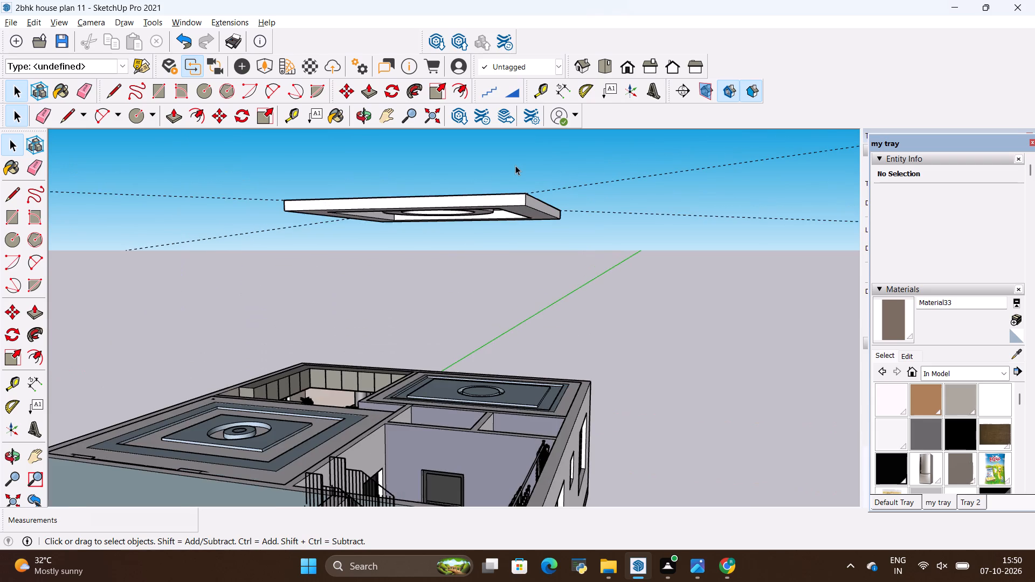
scroll(515, 165, "down", 5)
middle_click_drag(505, 207, 542, 222)
middle_click_drag(535, 243, 434, 366, "shift")
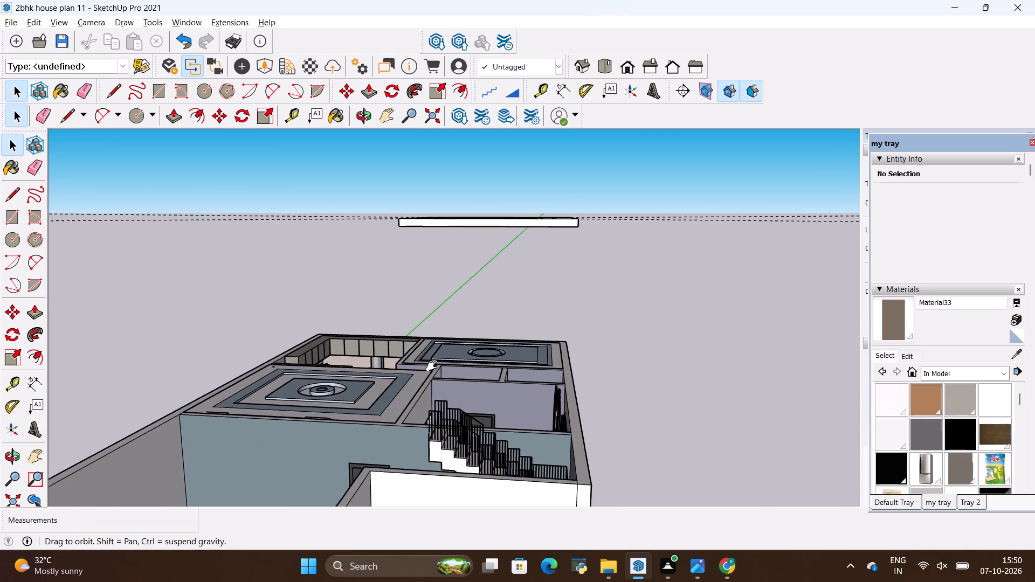
middle_click_drag(434, 366, 390, 407, "shift")
scroll(520, 223, "up", 6)
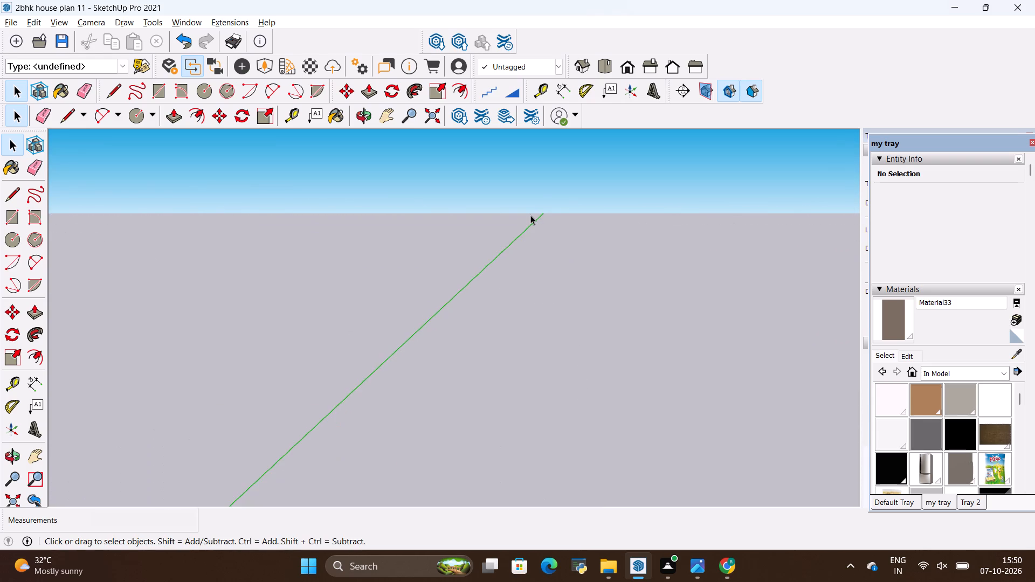
scroll(530, 215, "down", 4)
middle_click_drag(581, 233, 597, 192)
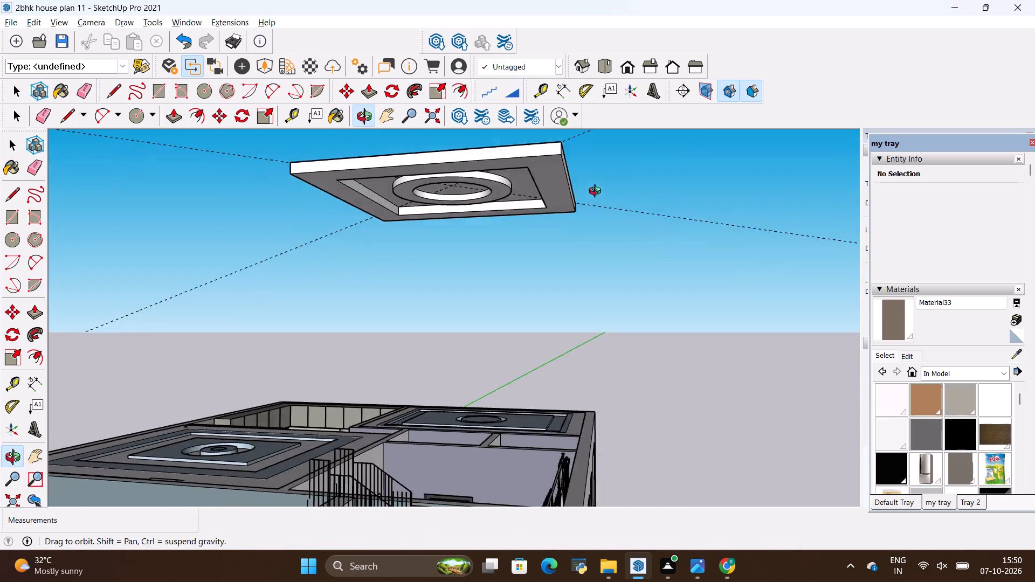
middle_click_drag(597, 192, 733, 209)
middle_click_drag(603, 231, 698, 156)
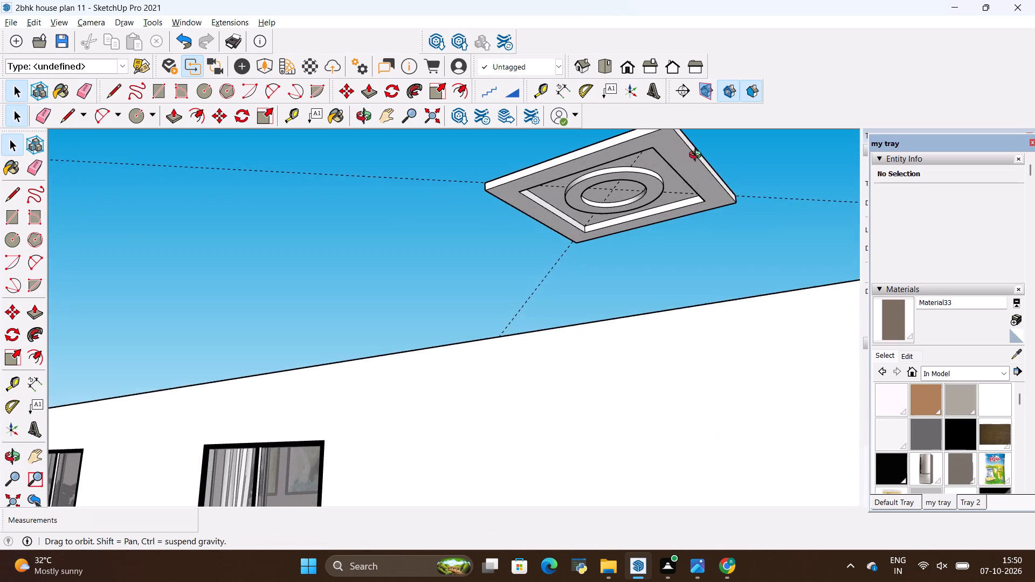
middle_click_drag(698, 156, 672, 198)
scroll(654, 133, "up", 3)
scroll(655, 157, "down", 1)
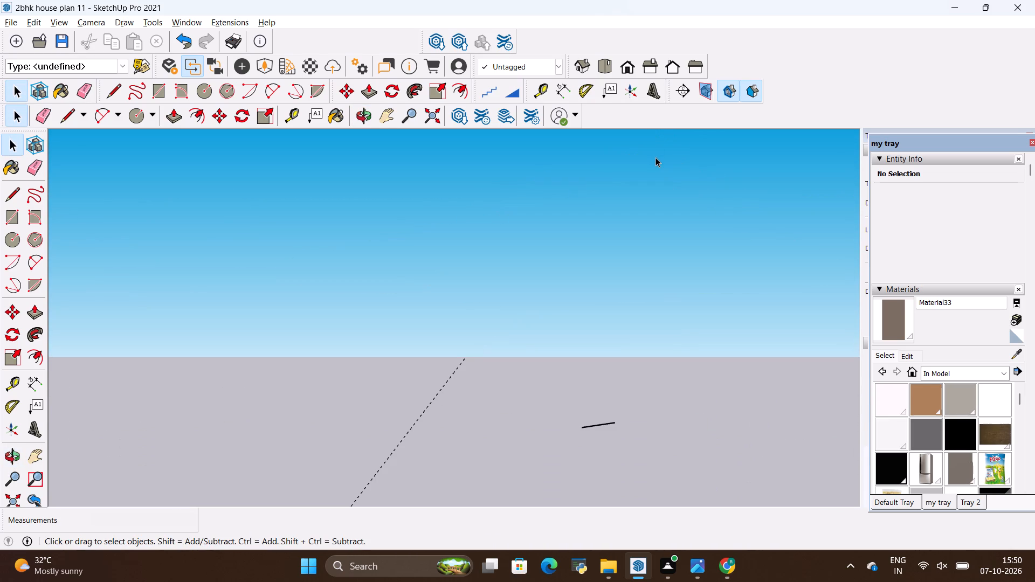
scroll(655, 157, "down", 1)
middle_click_drag(671, 320, 647, 216)
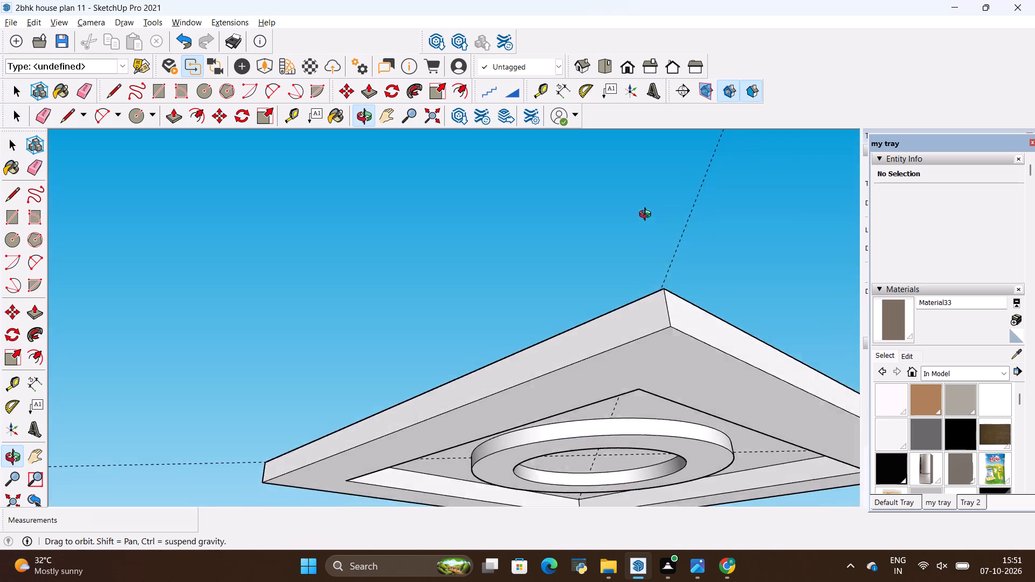
middle_click_drag(647, 216, 651, 184)
scroll(629, 198, "down", 1)
middle_click_drag(680, 388, 637, 381)
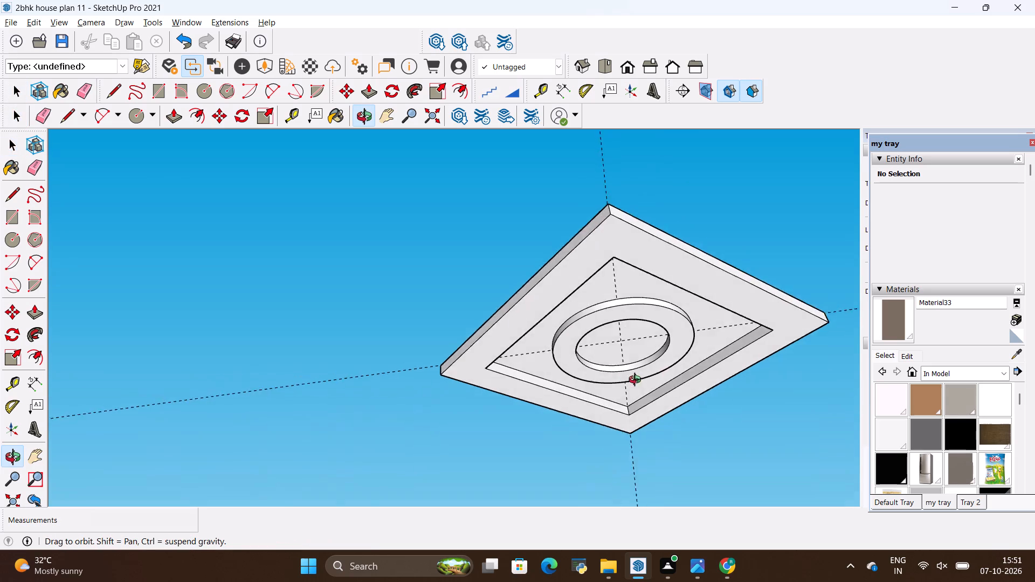
middle_click_drag(637, 381, 396, 405)
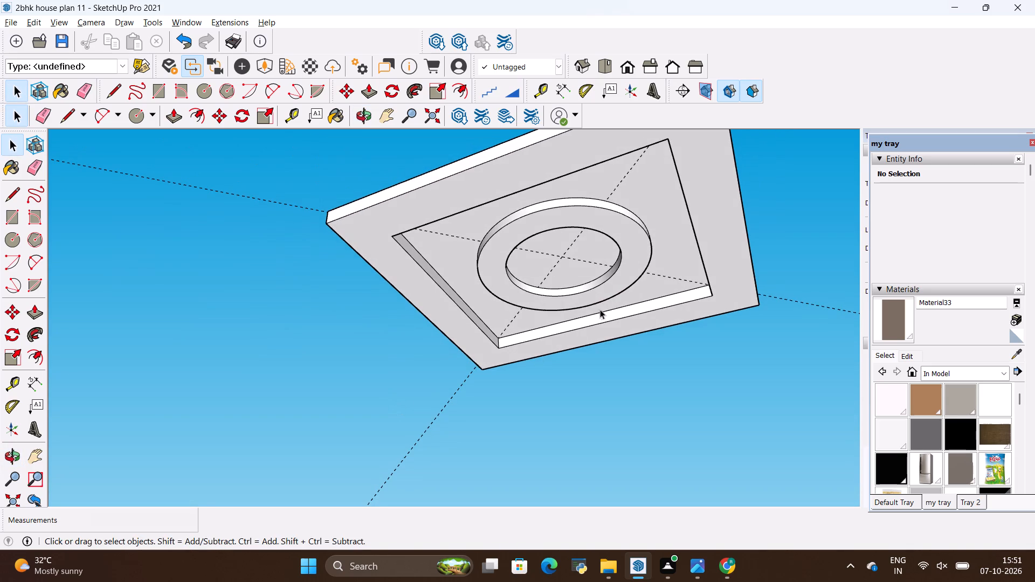
middle_click_drag(601, 311, 564, 372, "shift")
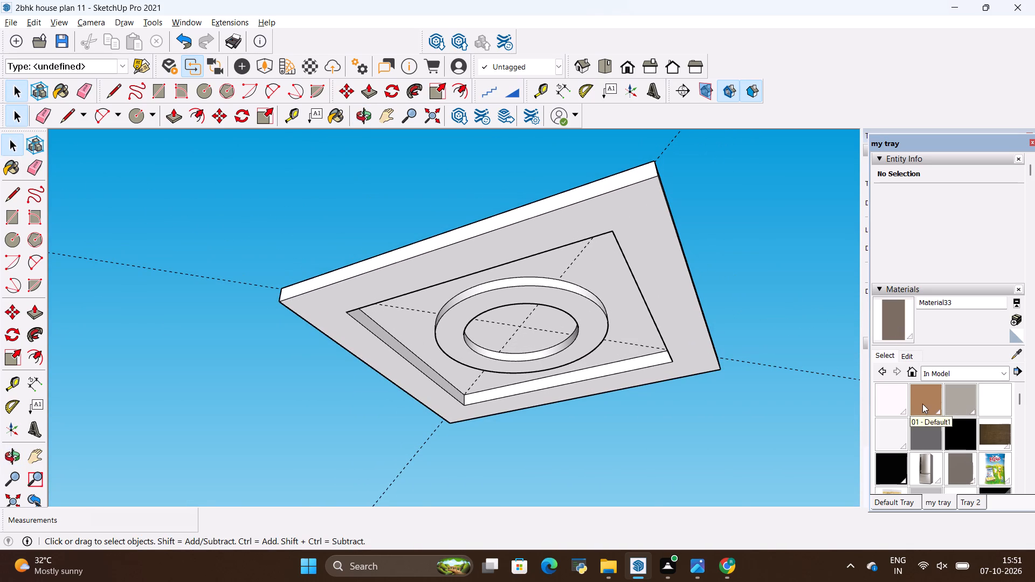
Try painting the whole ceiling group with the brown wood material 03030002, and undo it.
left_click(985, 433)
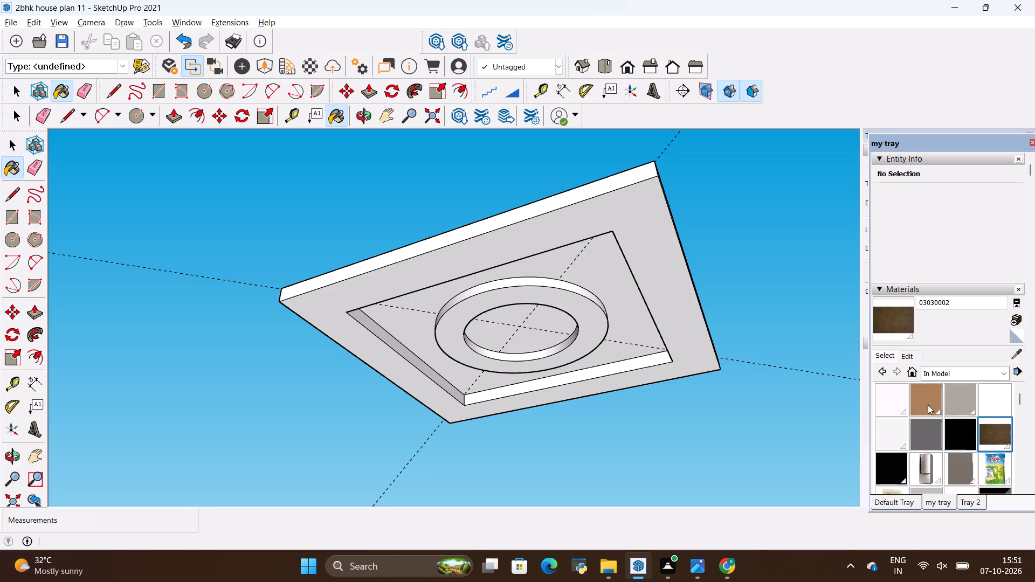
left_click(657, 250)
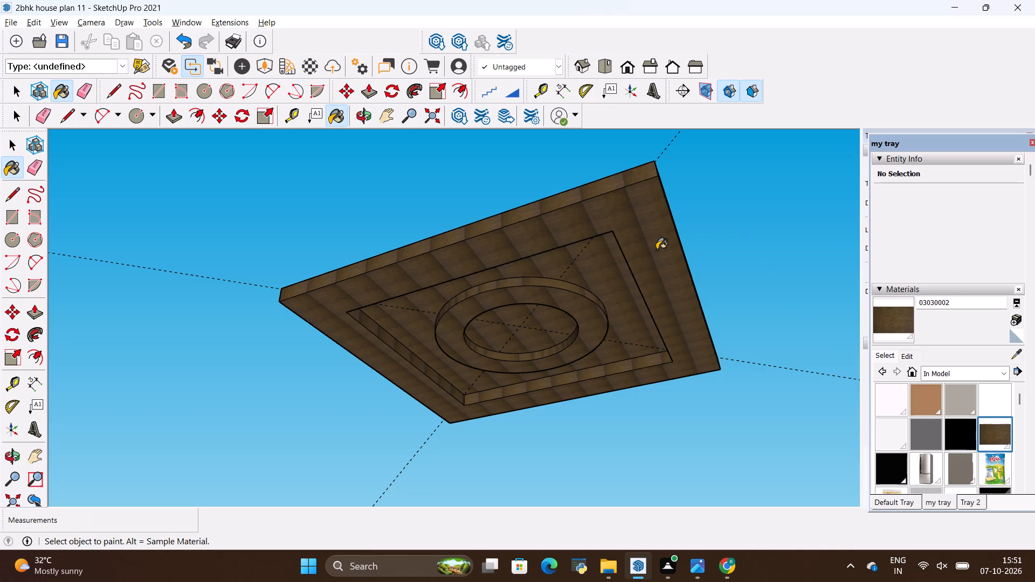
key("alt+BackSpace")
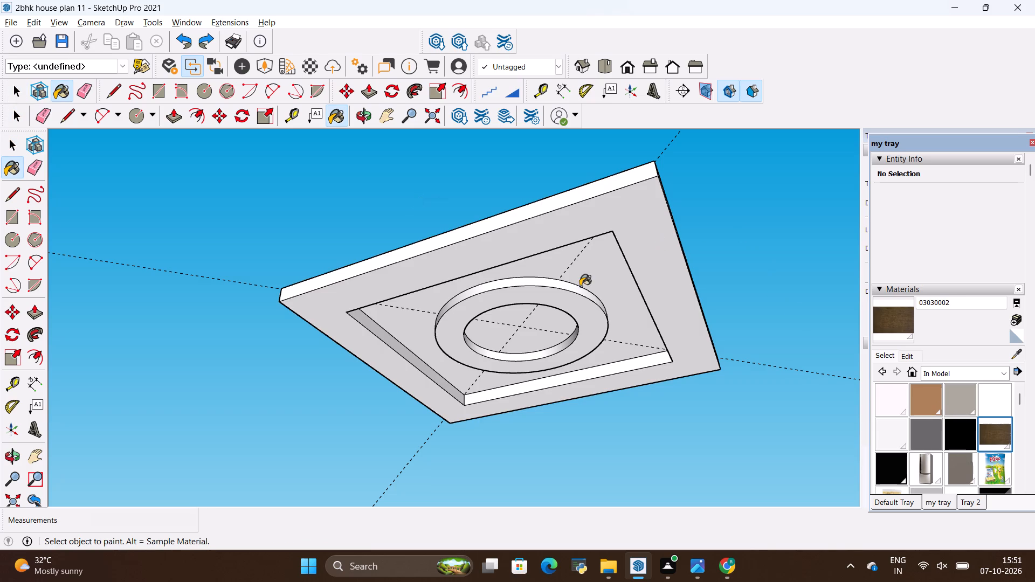
Create a new material using the blue-grey texture image 51b65fb537d63c20ce7f43c80d250e90 from the all materials folder.
left_click(1015, 320)
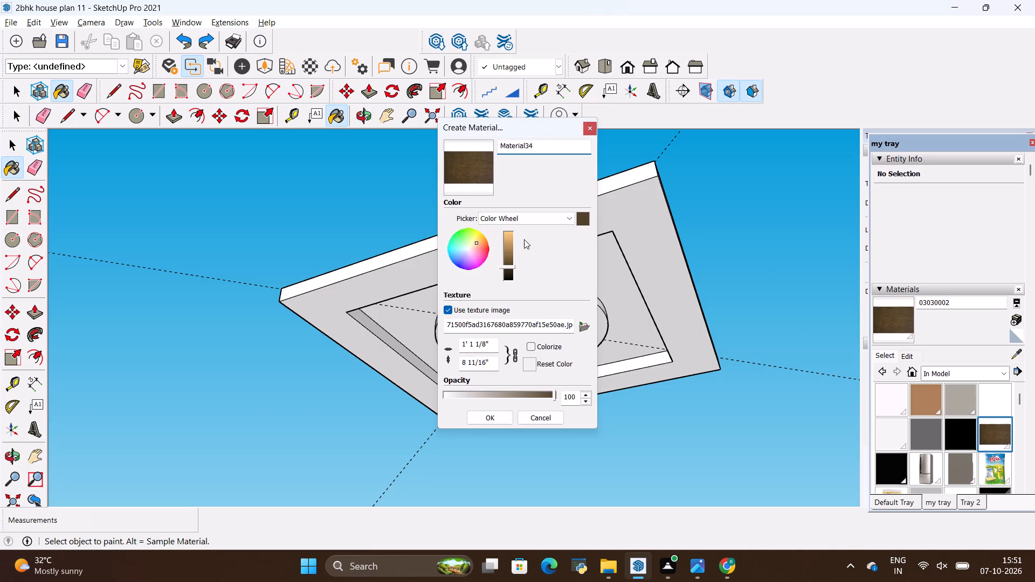
left_click(581, 324)
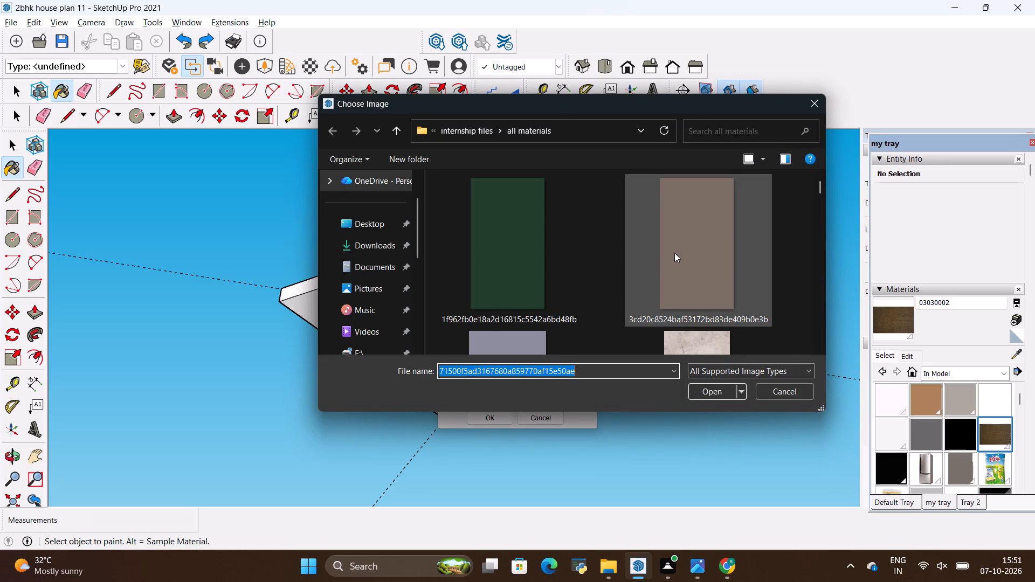
scroll(674, 253, "down", 3)
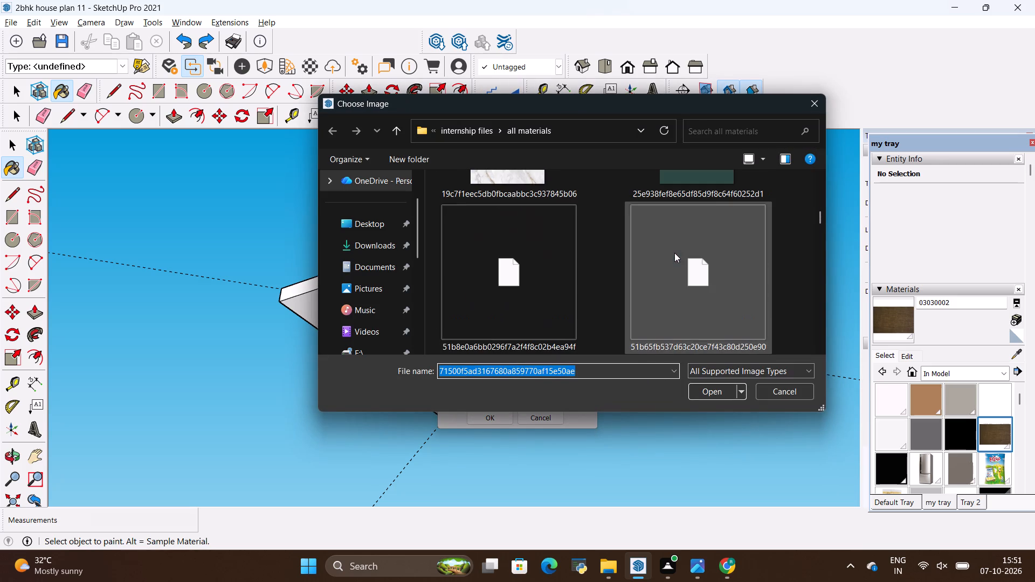
left_click(685, 268)
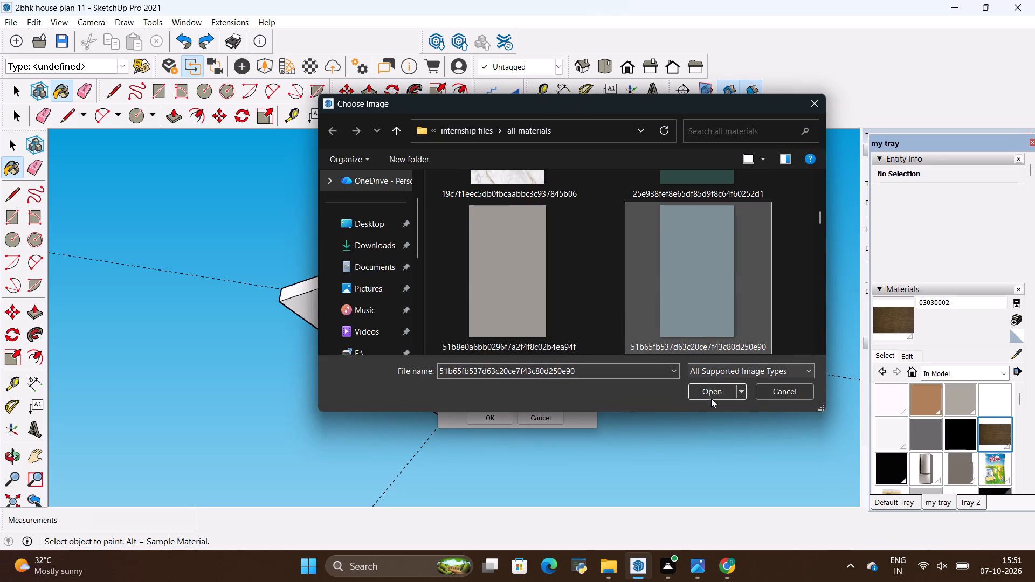
left_click(714, 393)
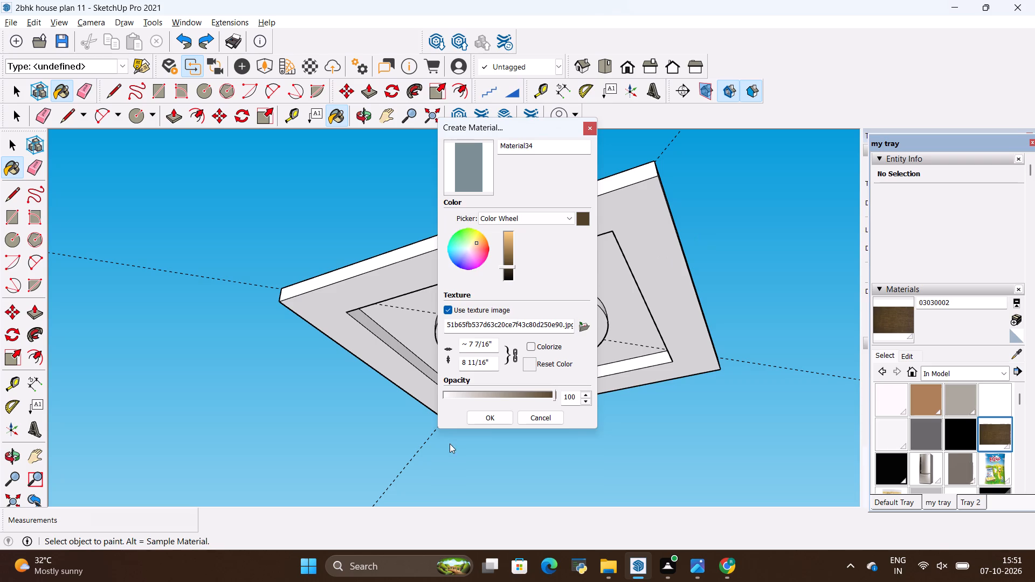
left_click(495, 416)
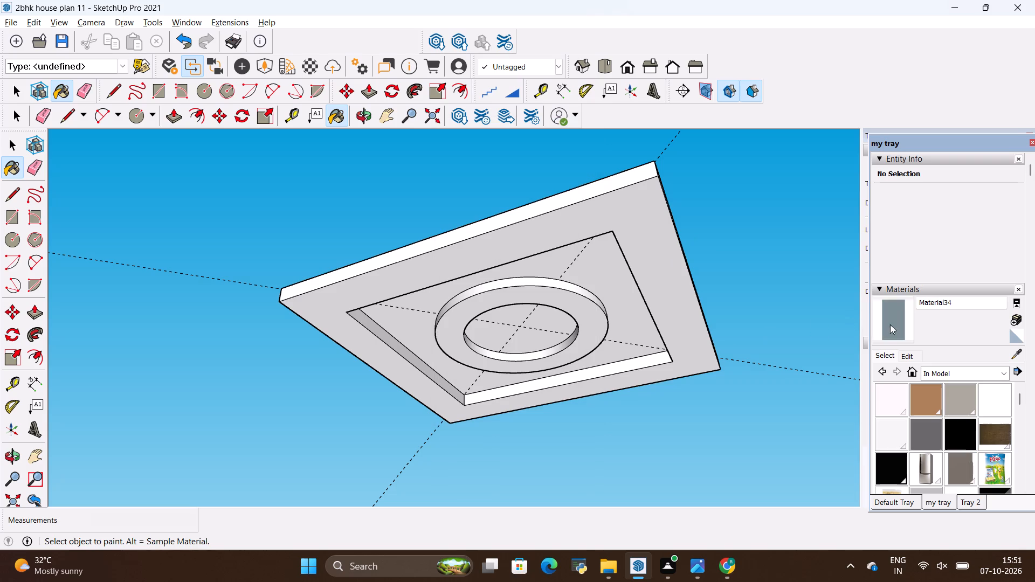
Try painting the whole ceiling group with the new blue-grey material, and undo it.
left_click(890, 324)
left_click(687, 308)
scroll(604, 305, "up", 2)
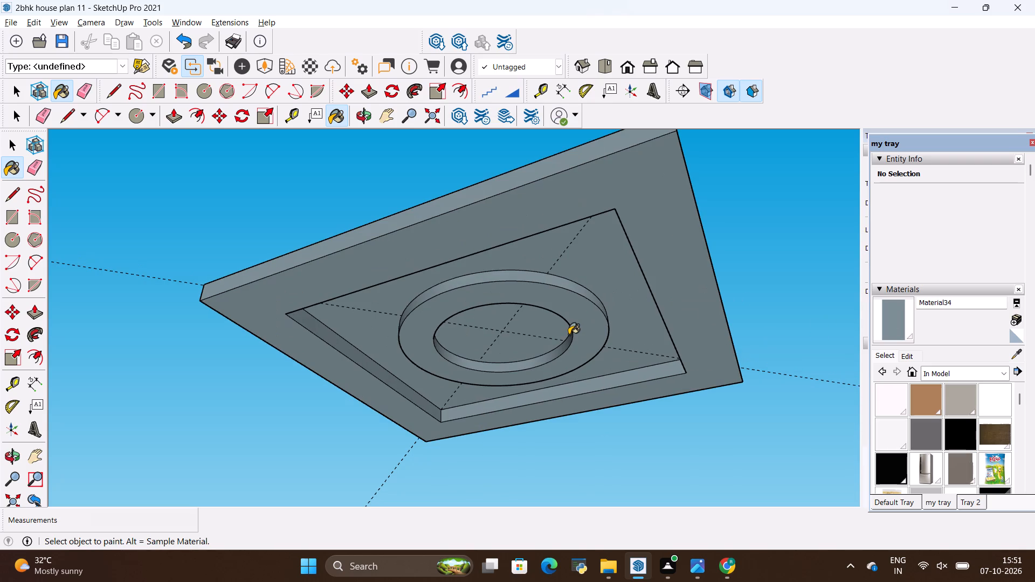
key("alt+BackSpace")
Inside the ceiling group, paint the border's underside, the ring's underside and outer wall, and one recess side blue-grey.
key("space")
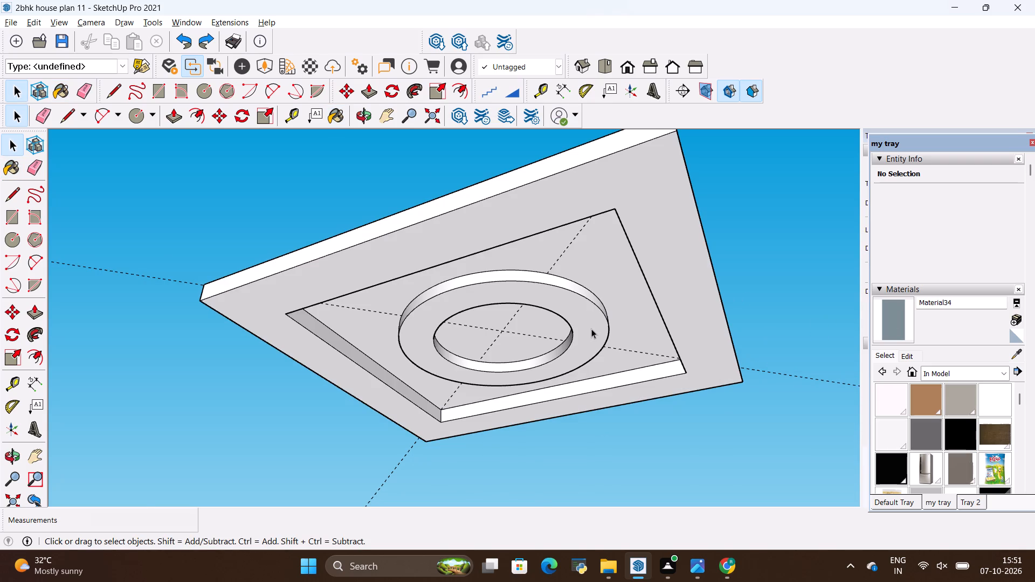
double_click(591, 329)
left_click(894, 305)
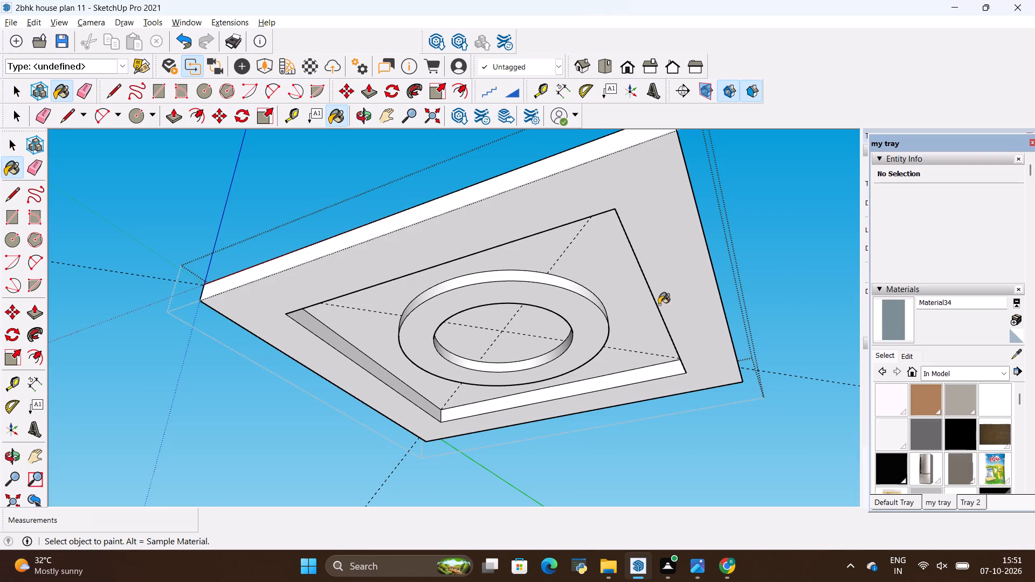
left_click(676, 293)
scroll(608, 313, "up", 3)
left_click(568, 324)
scroll(578, 308, "up", 2)
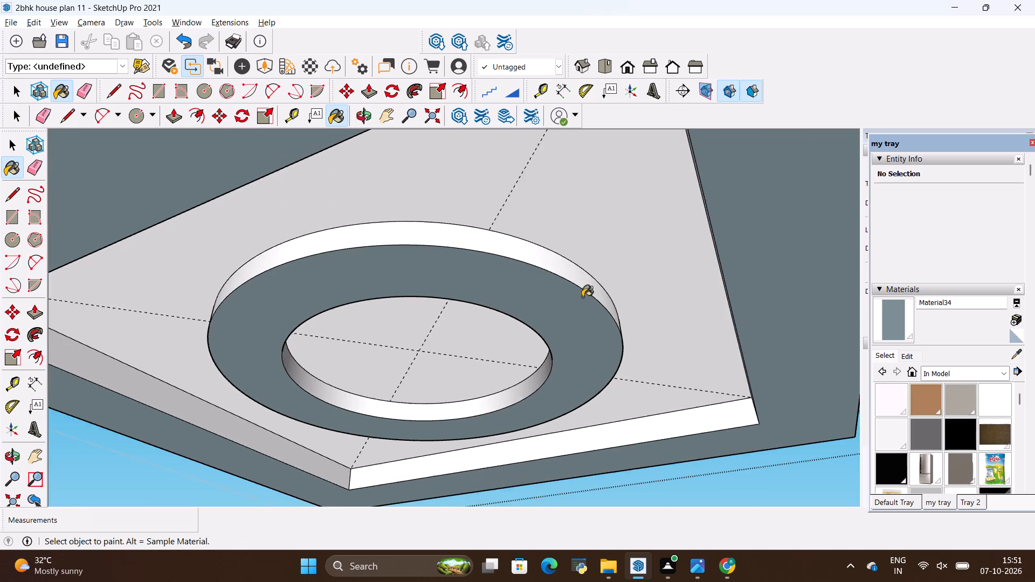
scroll(582, 297, "up", 5)
left_click(586, 286)
left_click(745, 452)
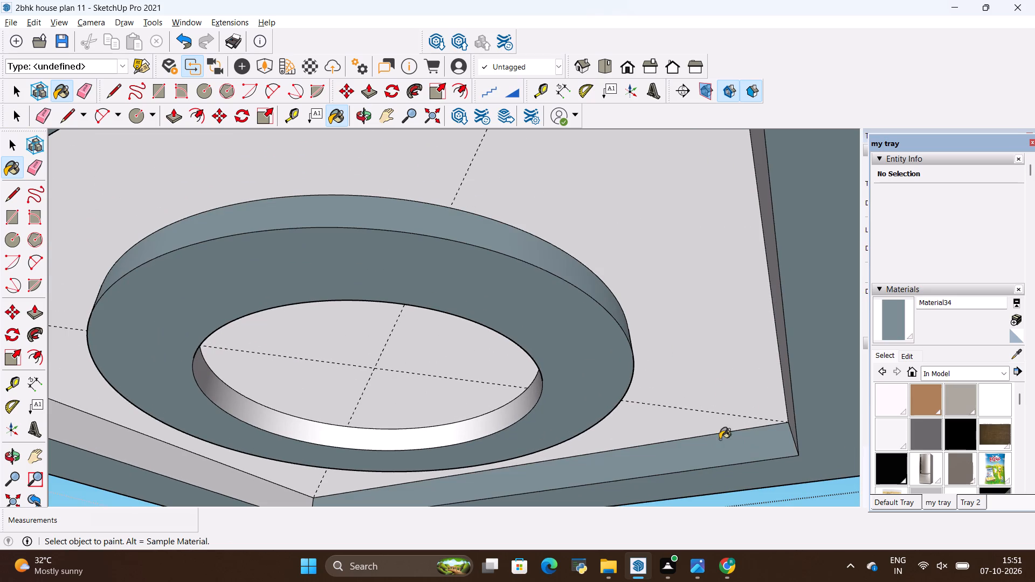
Paint the ring's inner wall and a second side face of the square recess blue-grey.
middle_click_drag(746, 358, 658, 373)
scroll(624, 368, "down", 1)
scroll(361, 409, "up", 4)
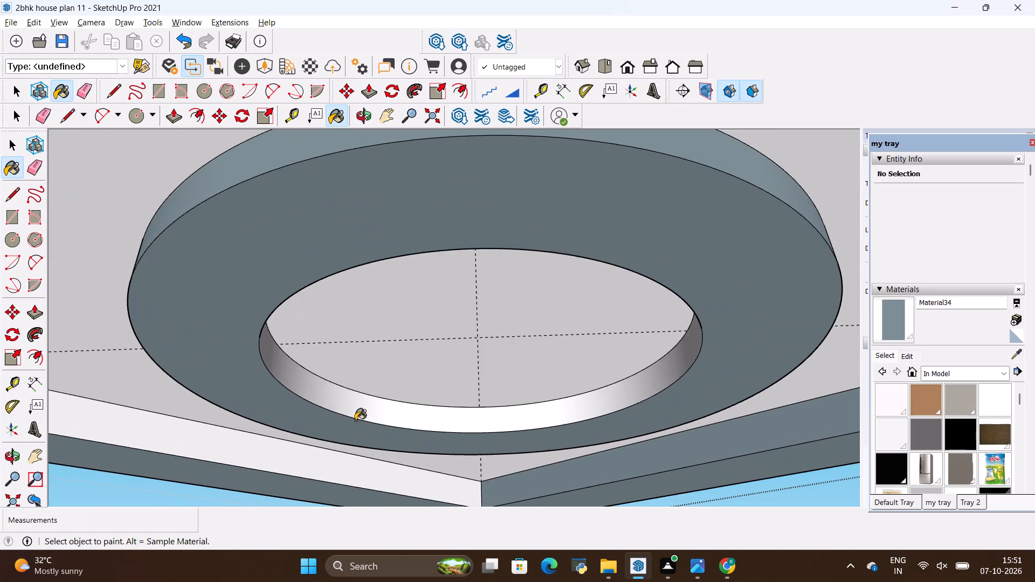
left_click(355, 414)
left_click(348, 477)
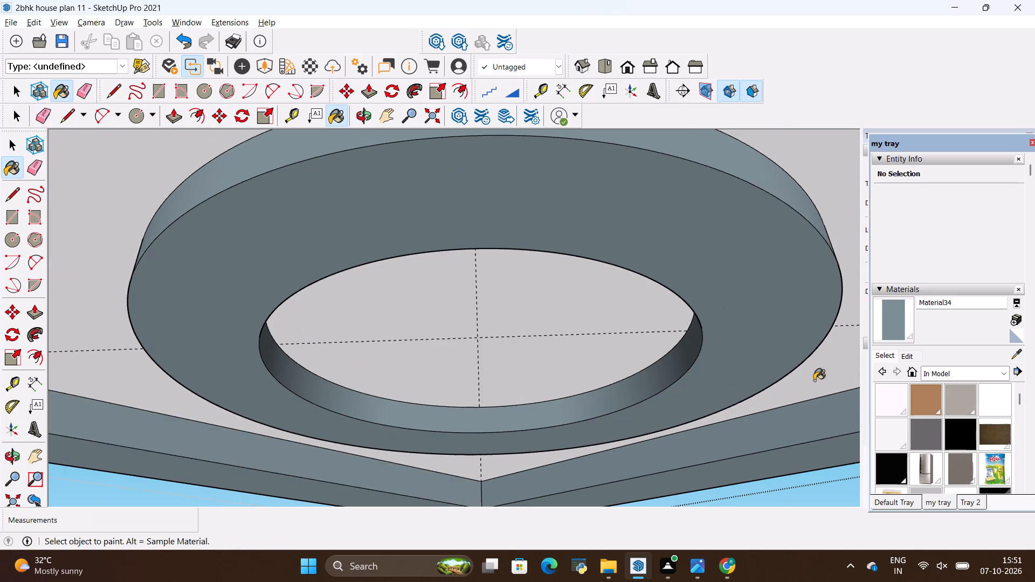
Paint the two remaining white side faces of the square recess blue-grey, and leave the ceiling group.
scroll(814, 380, "down", 10)
middle_click_drag(716, 327, 370, 342)
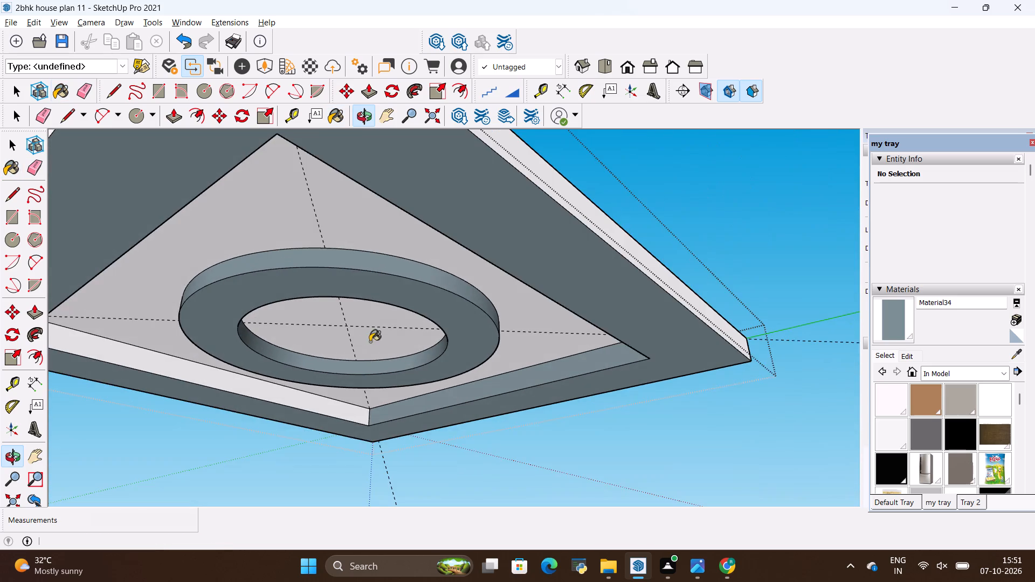
scroll(790, 297, "down", 5)
scroll(310, 339, "up", 5)
scroll(390, 386, "up", 2)
left_click(392, 385)
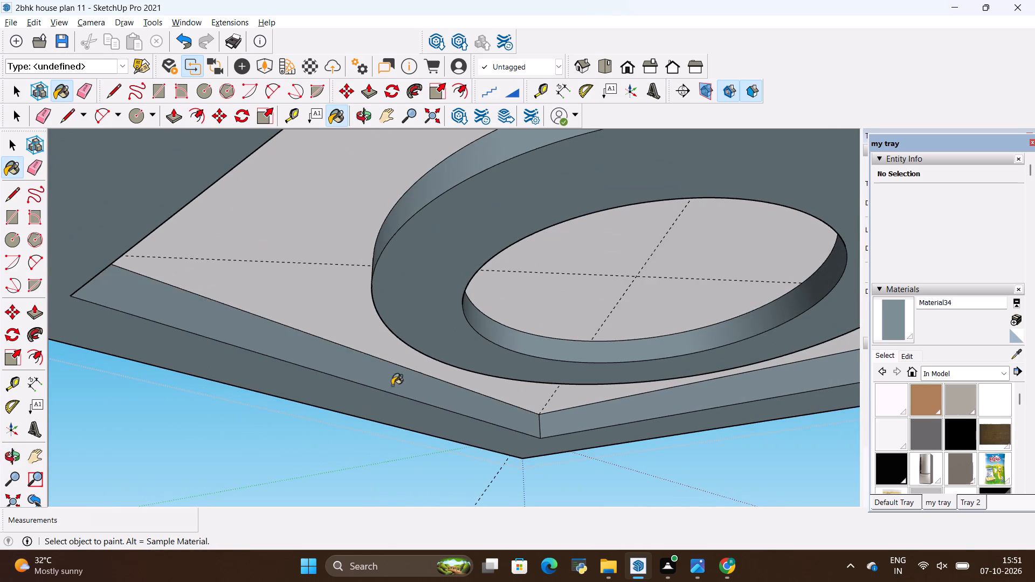
scroll(494, 368, "down", 12)
middle_click_drag(668, 330, 155, 347)
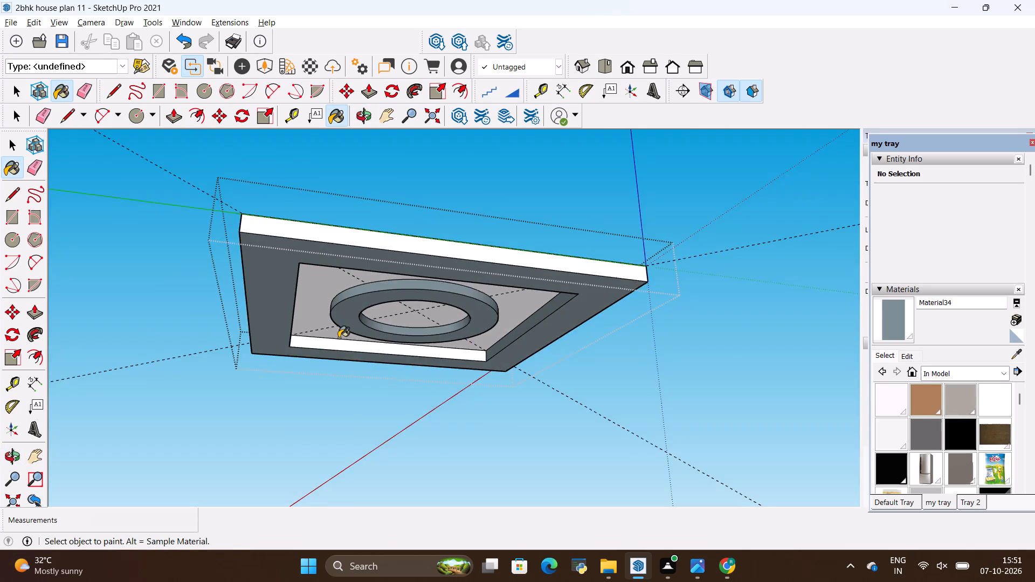
scroll(339, 338, "up", 6)
left_click(408, 362)
scroll(408, 361, "down", 5)
middle_click_drag(288, 315, 610, 281)
key("c")
left_click(752, 339)
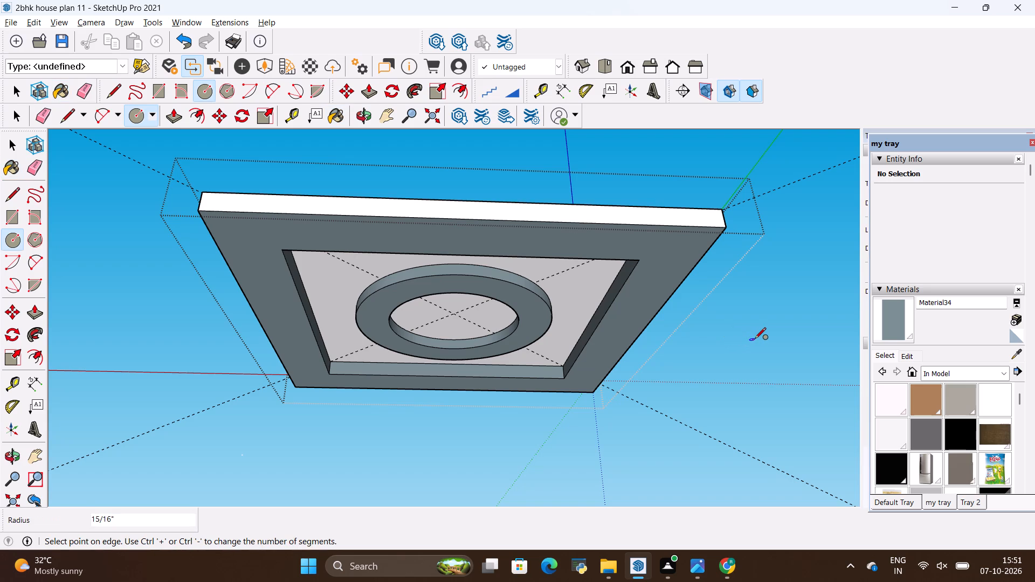
key("space")
left_click(755, 339)
scroll(615, 199, "up", 1)
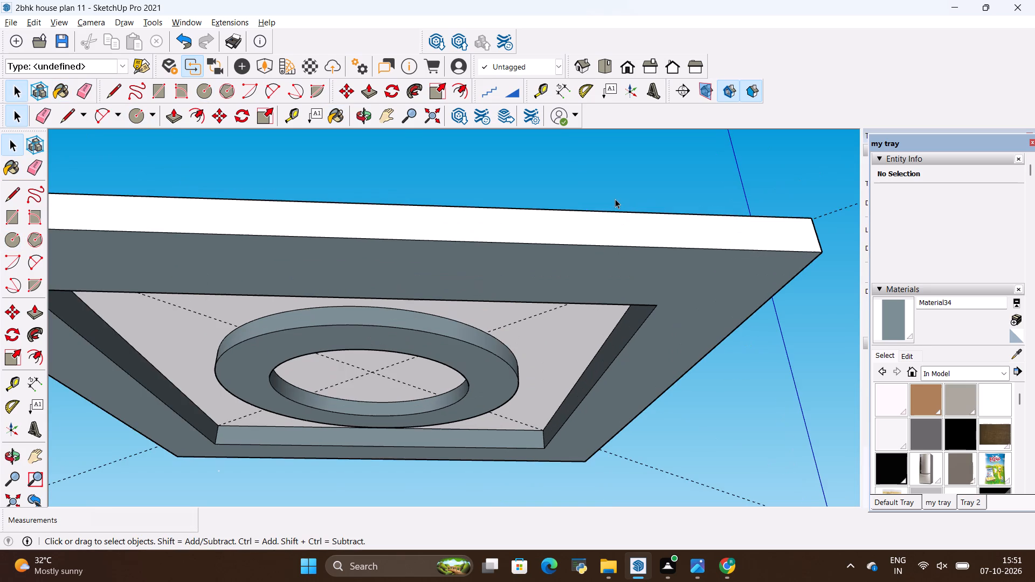
Import the fan model from the Downloads folder.
scroll(615, 199, "down", 4)
middle_click(616, 198)
scroll(615, 201, "up", 2)
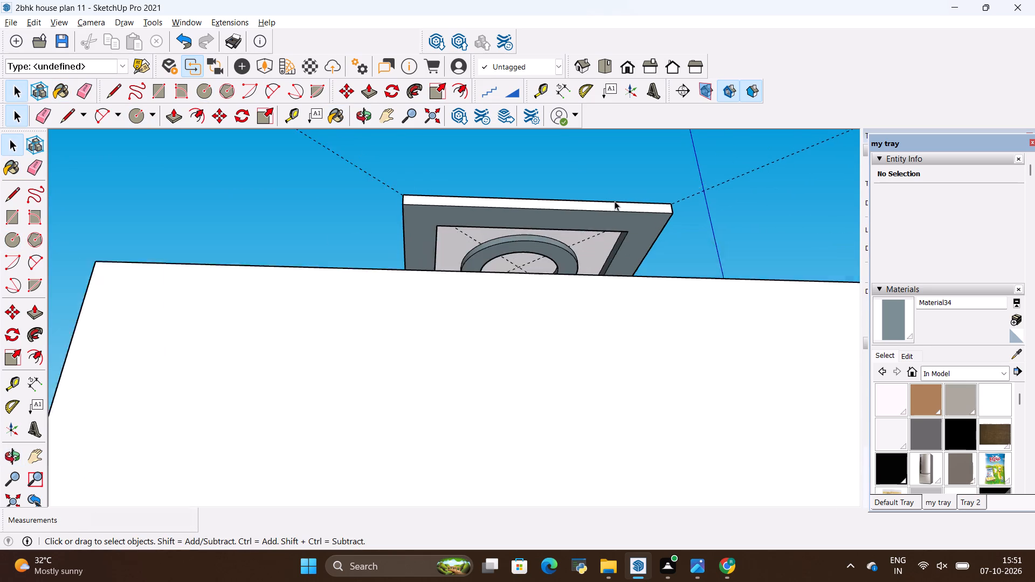
scroll(615, 201, "up", 4)
scroll(487, 253, "up", 2)
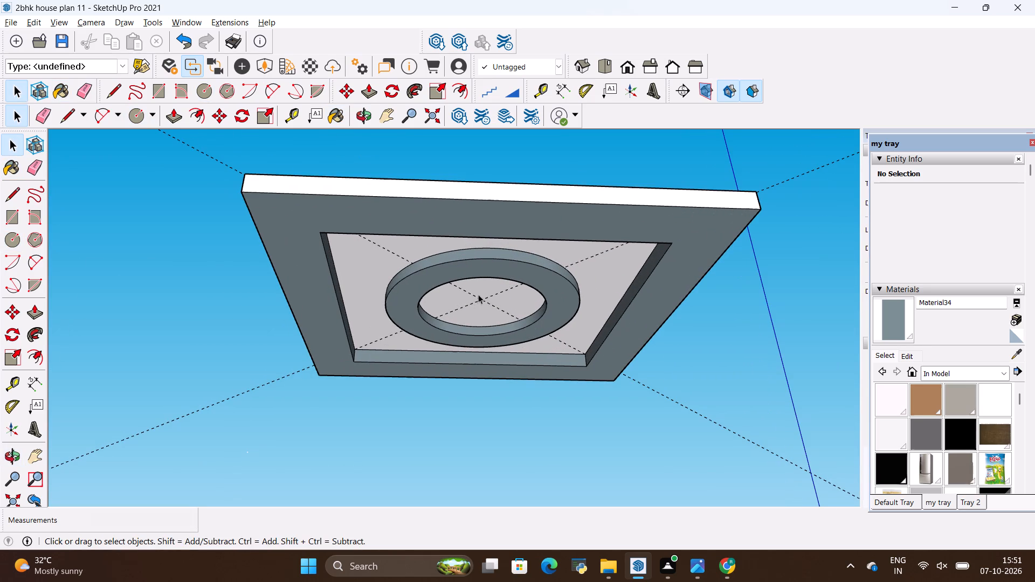
left_click(10, 20)
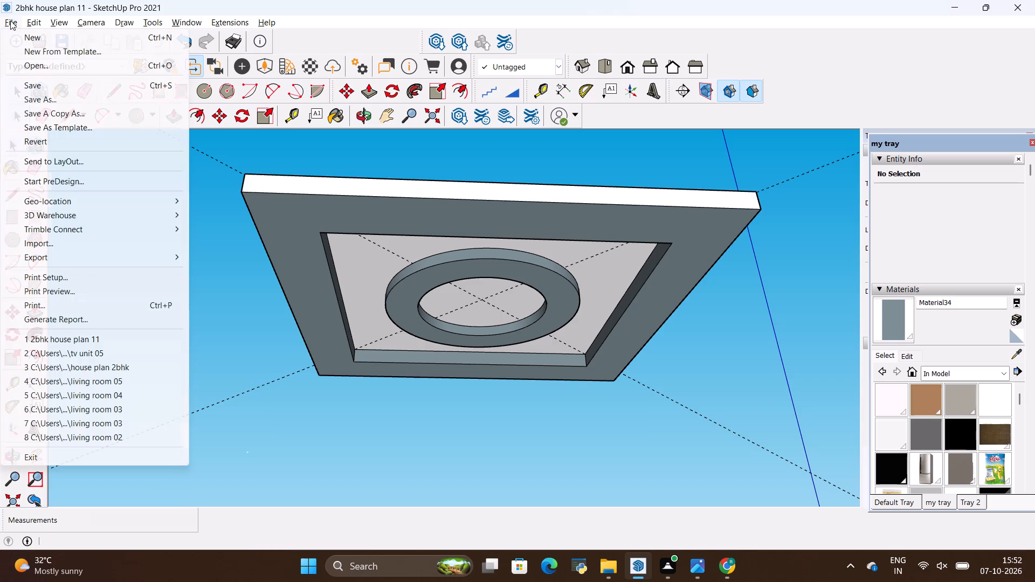
left_click(62, 244)
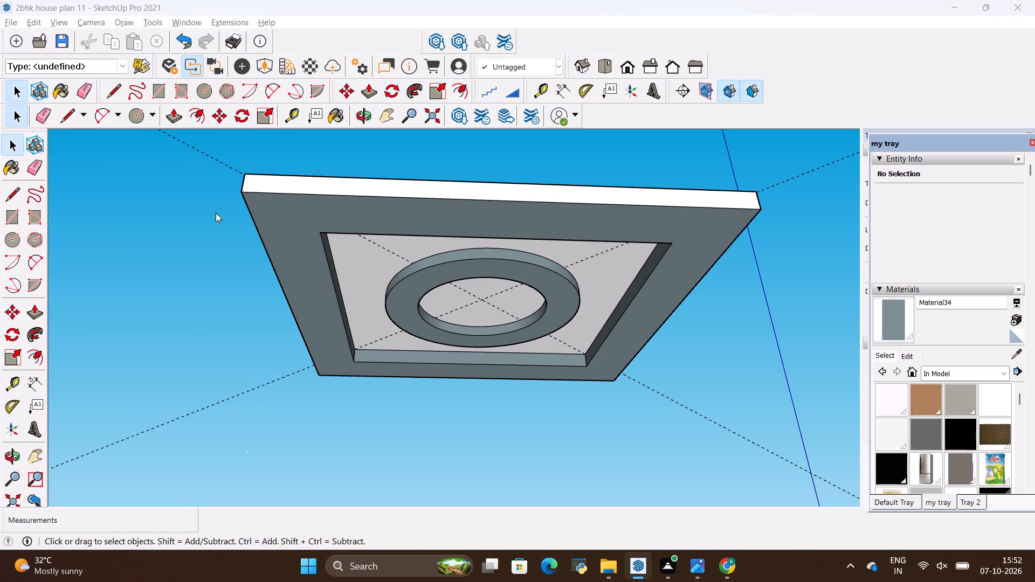
scroll(295, 199, "down", 1)
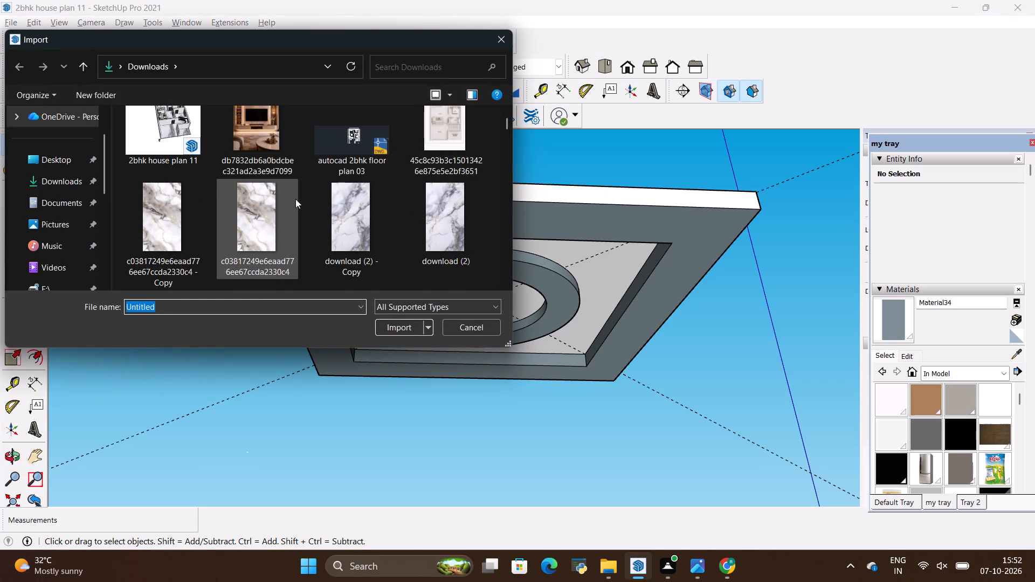
left_click(73, 183)
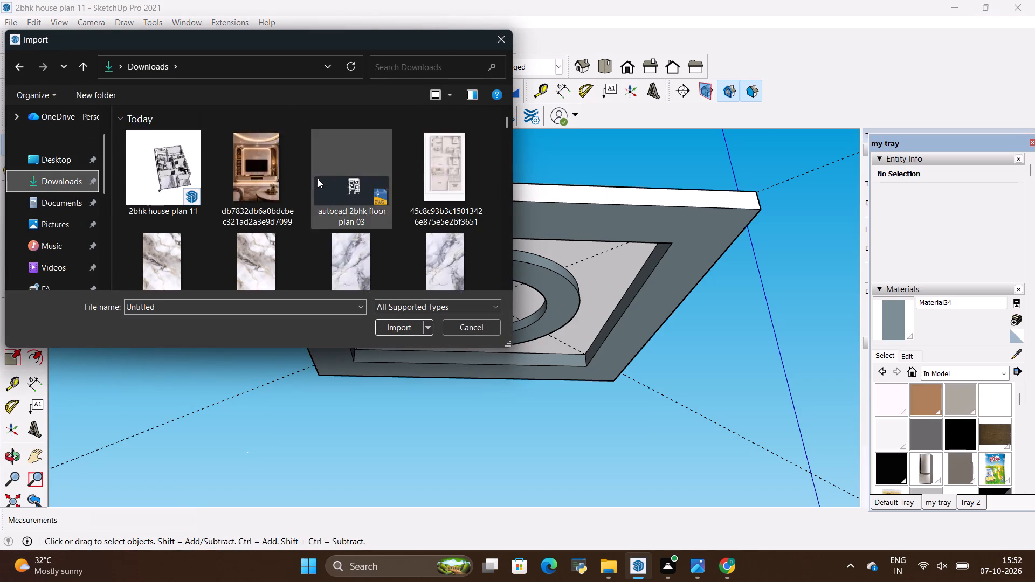
scroll(318, 178, "down", 12)
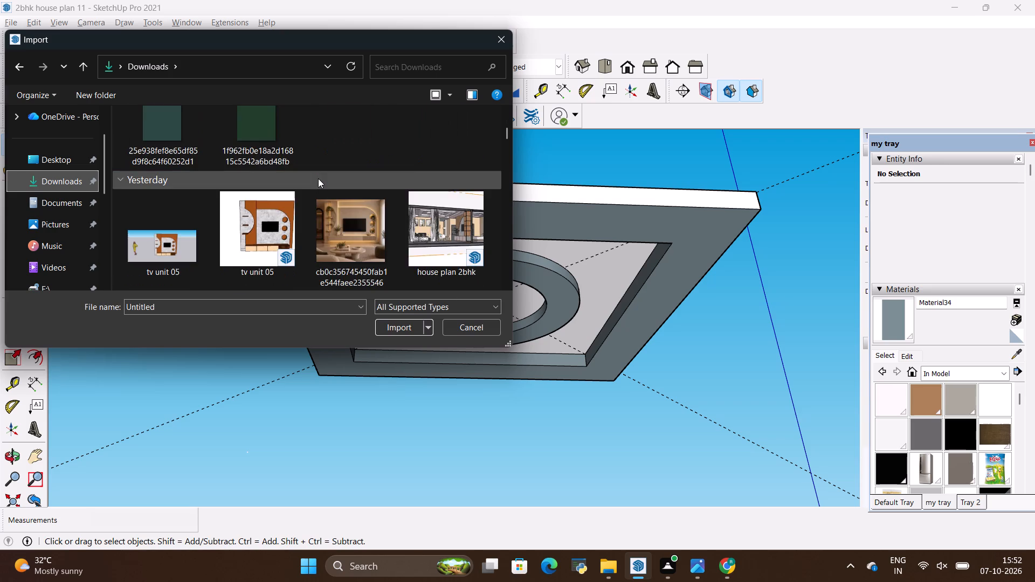
scroll(318, 178, "down", 10)
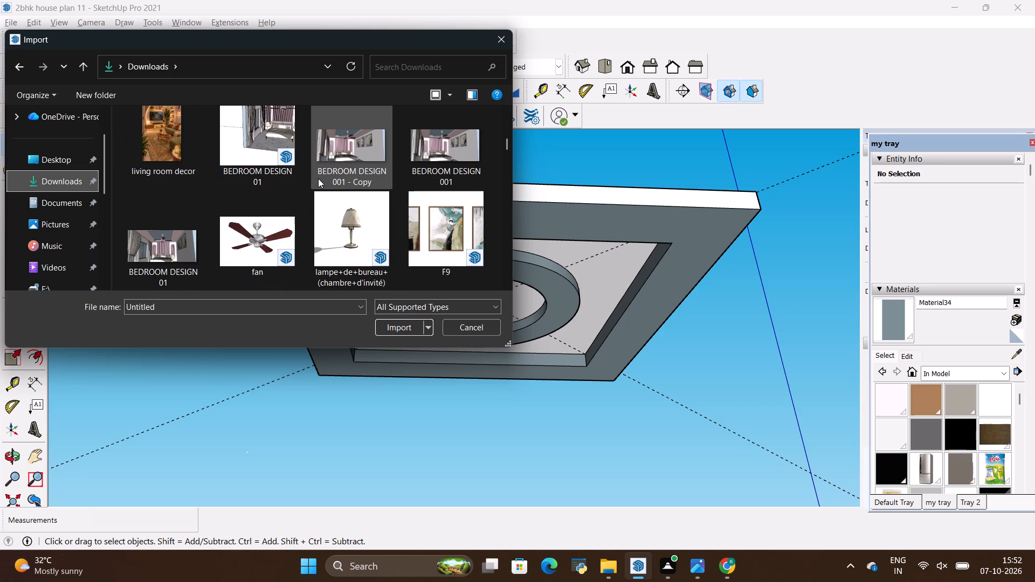
left_click(241, 237)
left_click(409, 325)
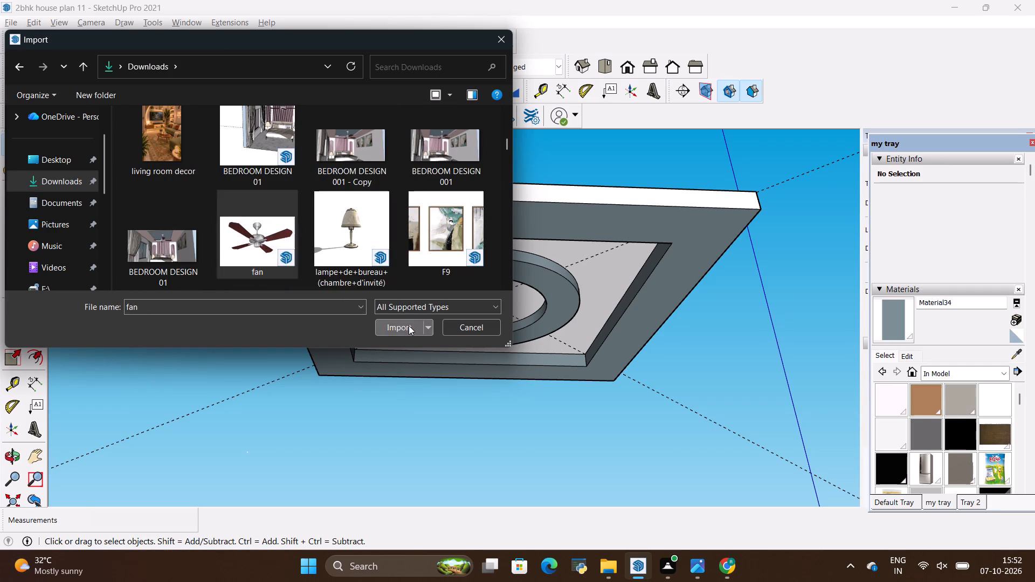
Place the imported fan component at the inner edge of the circular ring ceiling, and clear the selection.
scroll(478, 308, "up", 6)
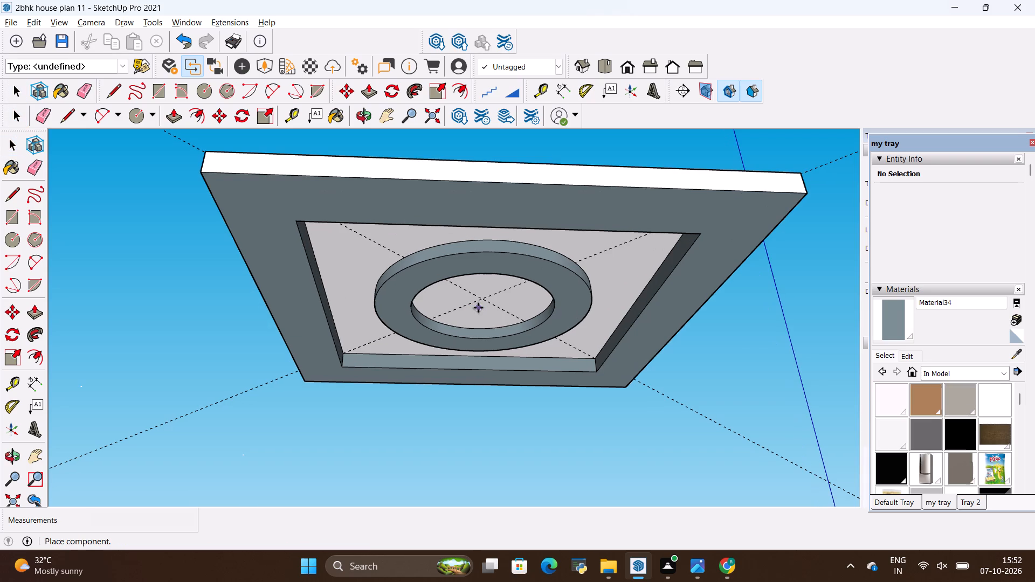
scroll(491, 299, "up", 6)
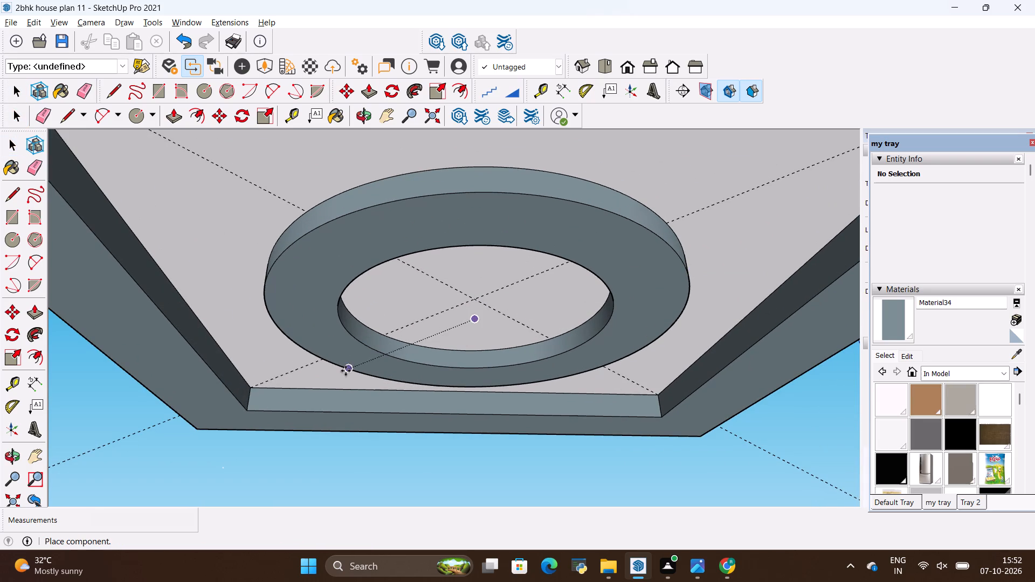
scroll(346, 371, "down", 7)
middle_click_drag(353, 369, 412, 326)
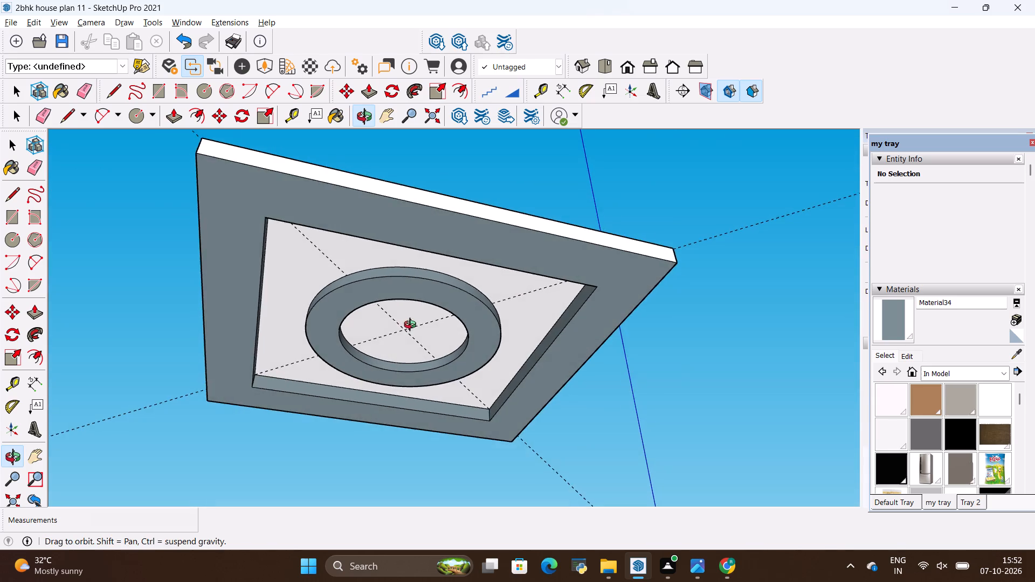
middle_click_drag(412, 326, 377, 349)
left_click(401, 374)
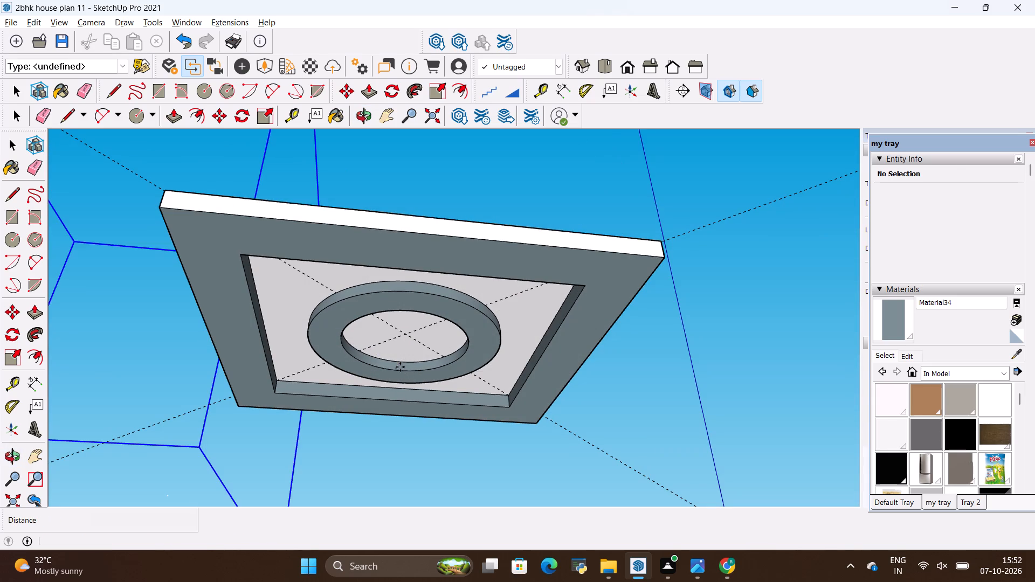
scroll(392, 351, "down", 5)
right_click(177, 249)
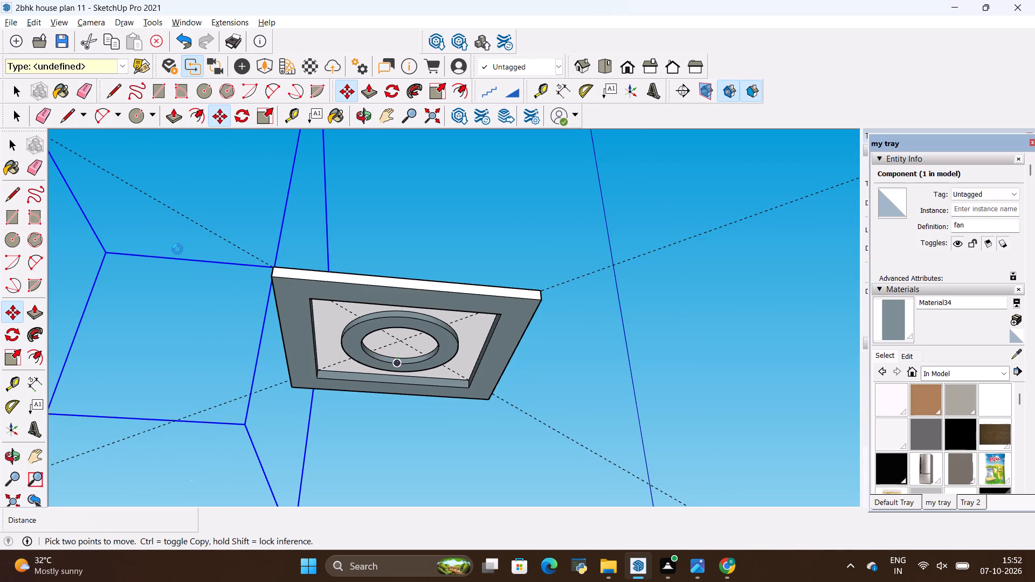
scroll(303, 263, "down", 6)
key("space")
key("space")
left_click(462, 207)
left_click(184, 263)
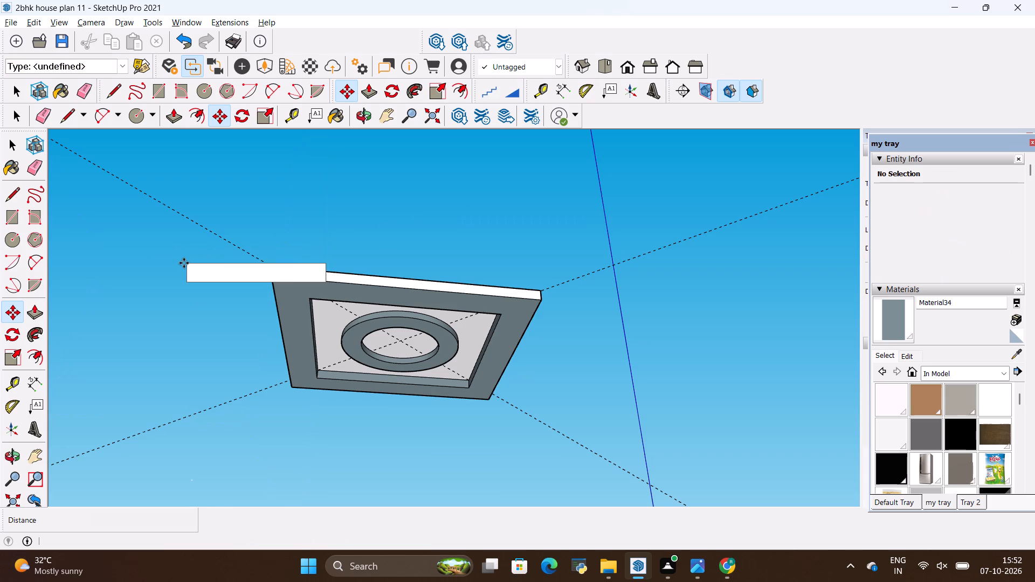
Find the fan component floating high above the house and explode it.
scroll(329, 234, "down", 16)
scroll(329, 234, "down", 5)
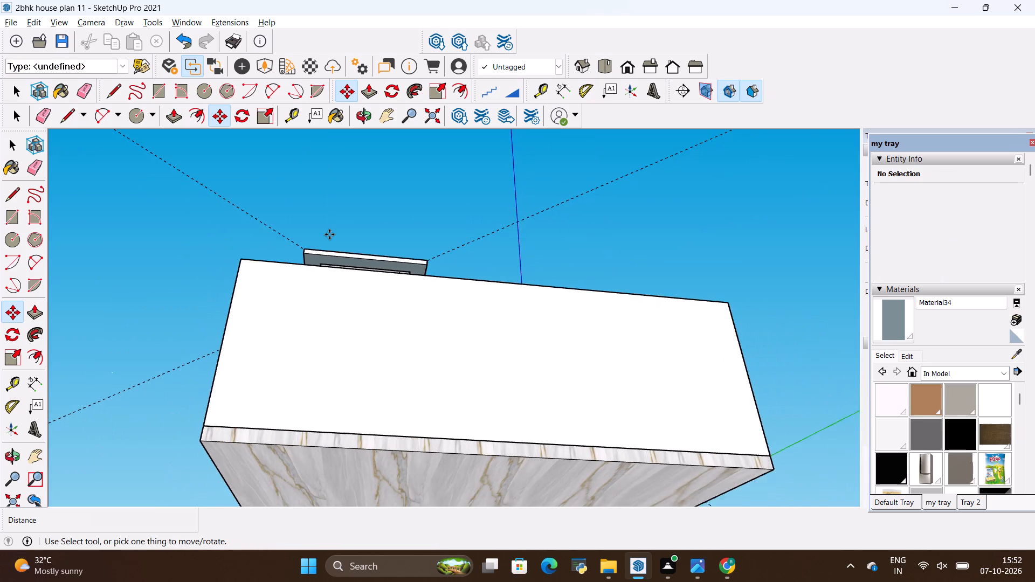
middle_click_drag(341, 229, 329, 389)
scroll(329, 389, "down", 7)
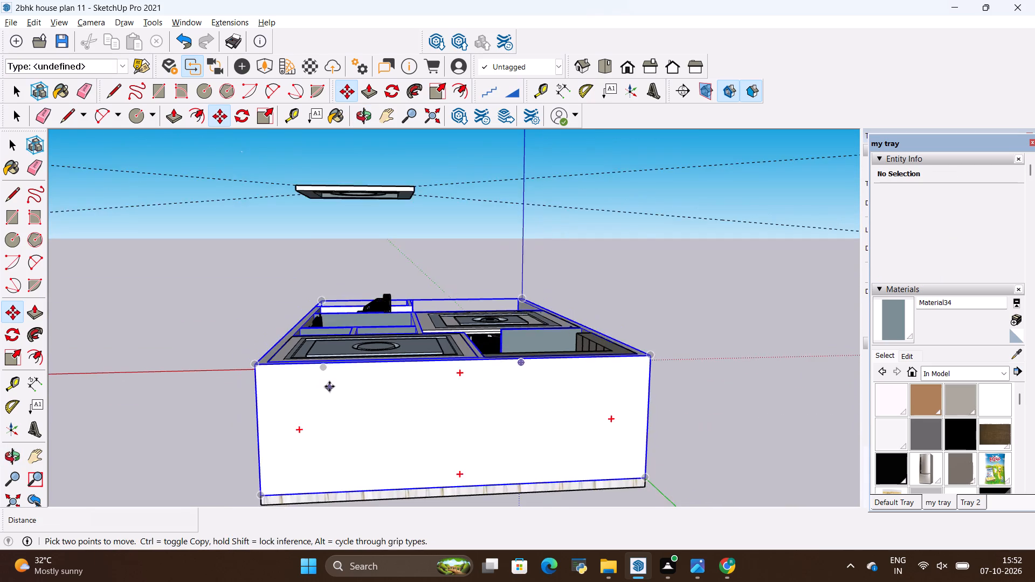
scroll(329, 386, "down", 19)
scroll(331, 384, "down", 7)
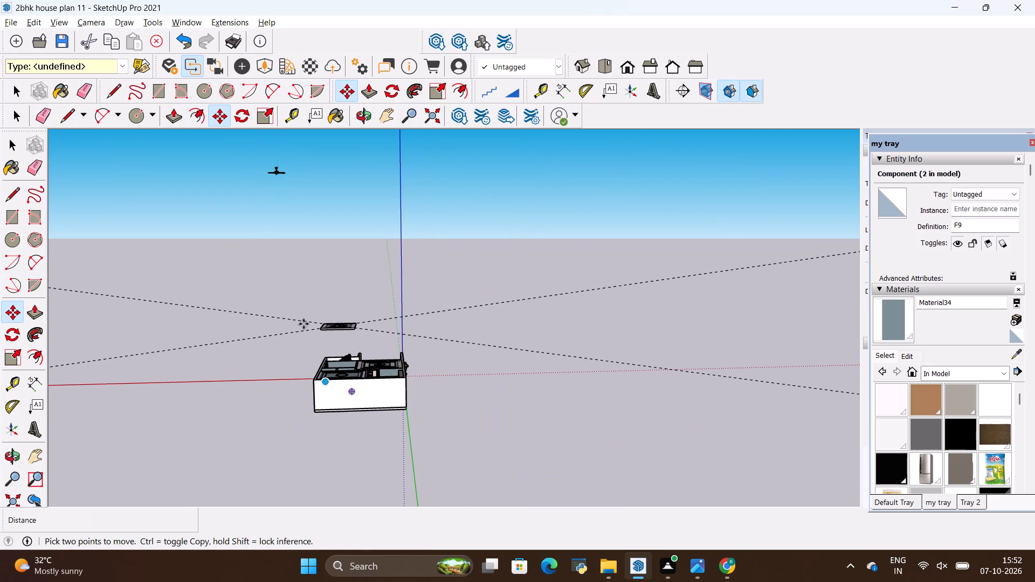
scroll(258, 145, "up", 11)
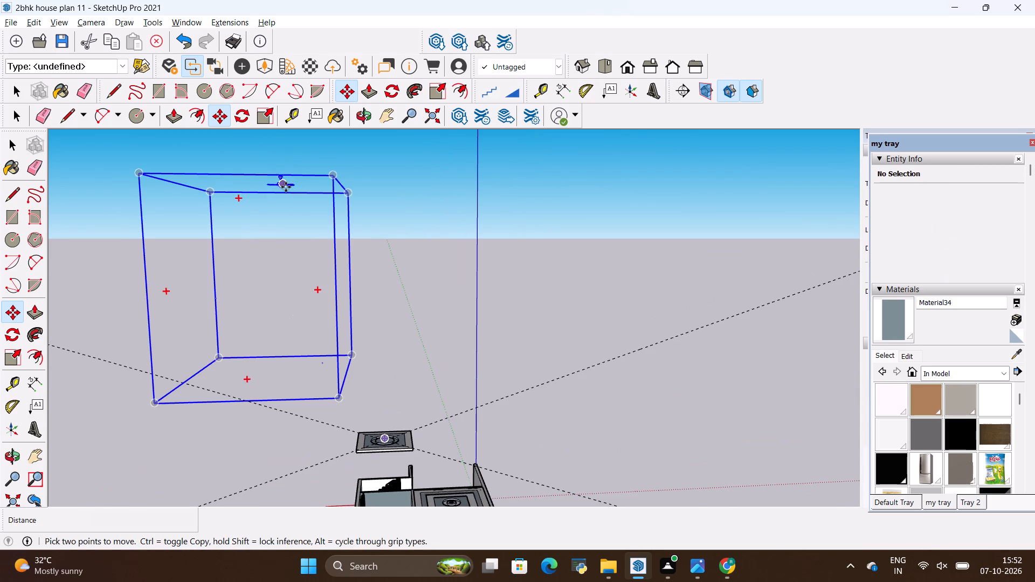
right_click(285, 187)
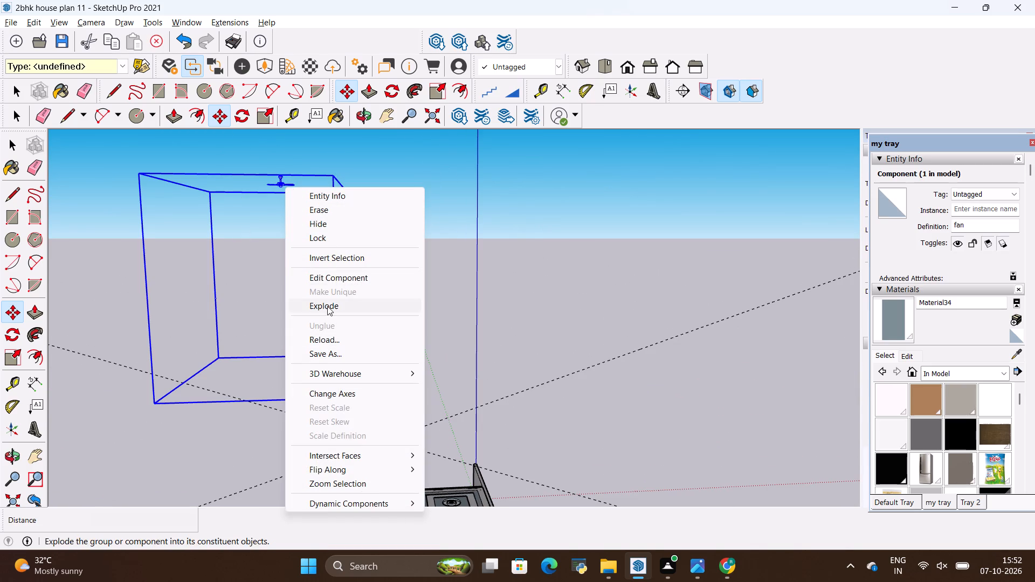
left_click(328, 304)
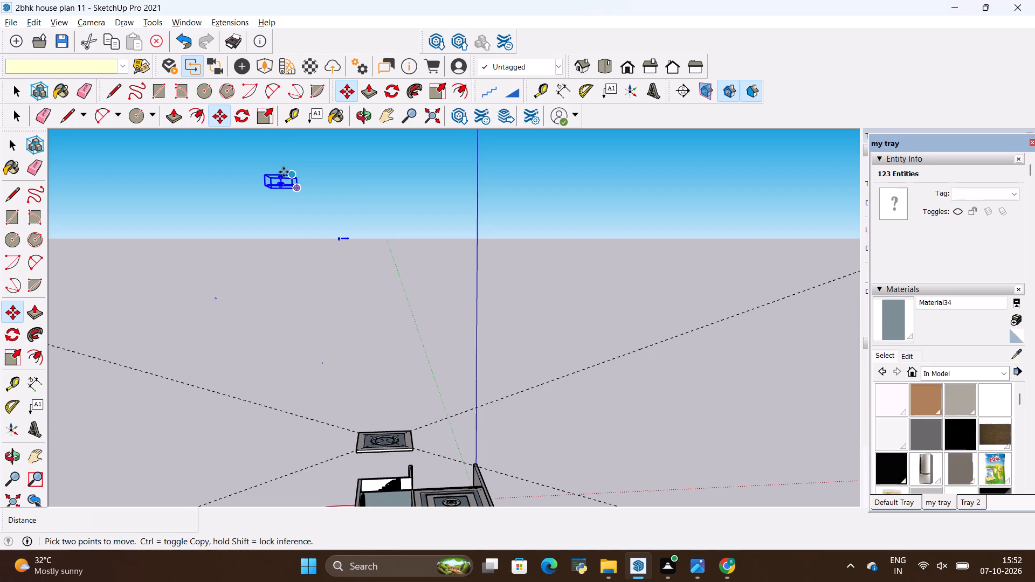
Move the exploded fan down to the guide-line crossing at the centre of the circular ring ceiling's underside.
key("m")
left_click(283, 175)
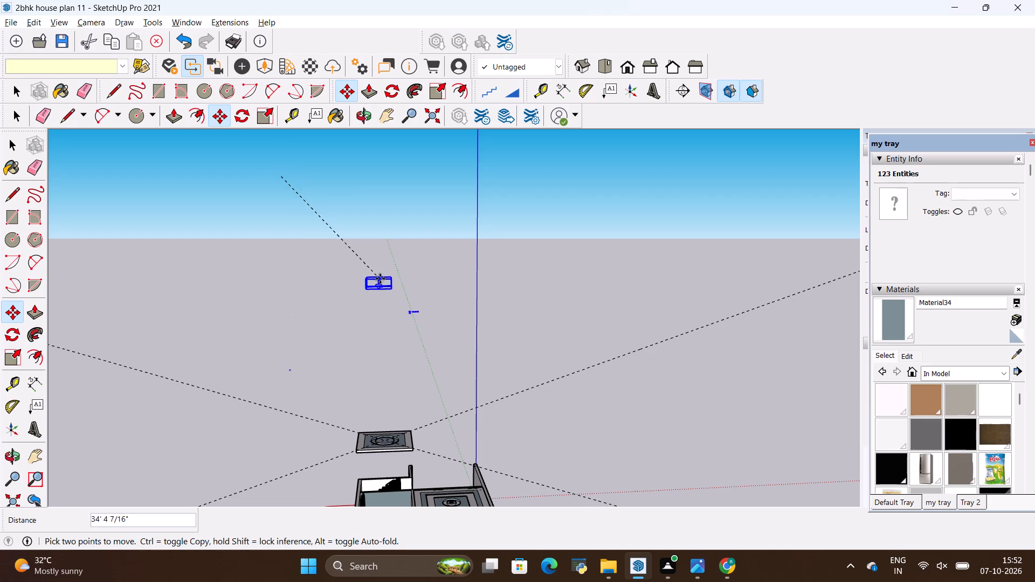
scroll(319, 257, "down", 11)
scroll(368, 412, "up", 1)
middle_click_drag(366, 412, 249, 391)
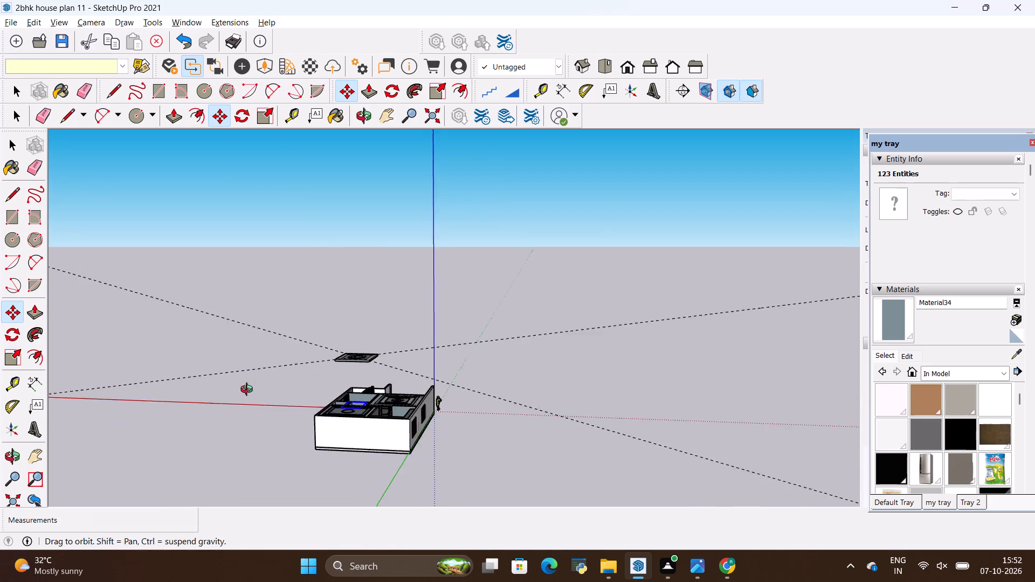
middle_click_drag(249, 391, 212, 324)
scroll(396, 375, "up", 8)
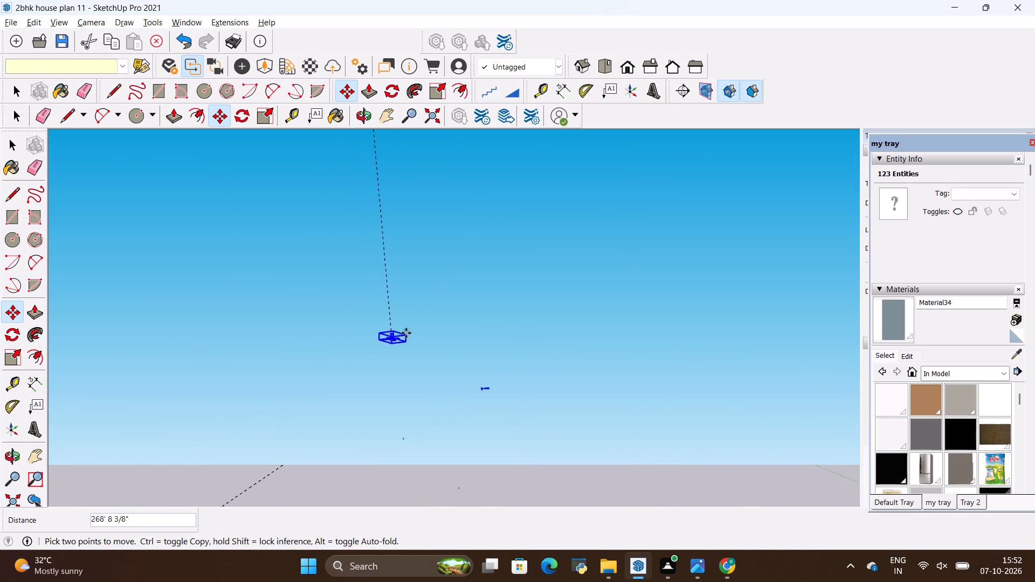
scroll(413, 333, "down", 9)
middle_click_drag(430, 309, 459, 285)
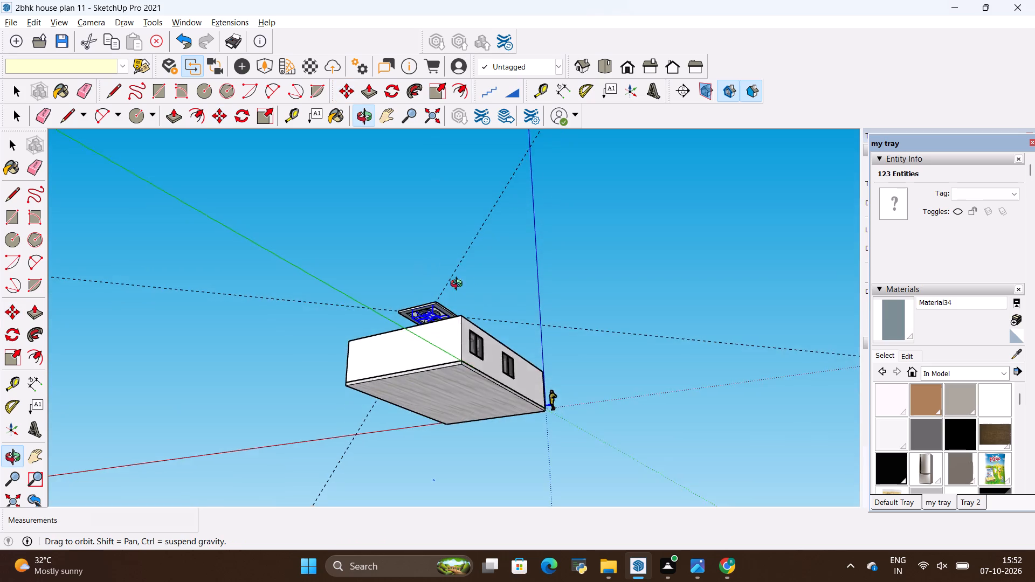
middle_click_drag(459, 285, 845, 265)
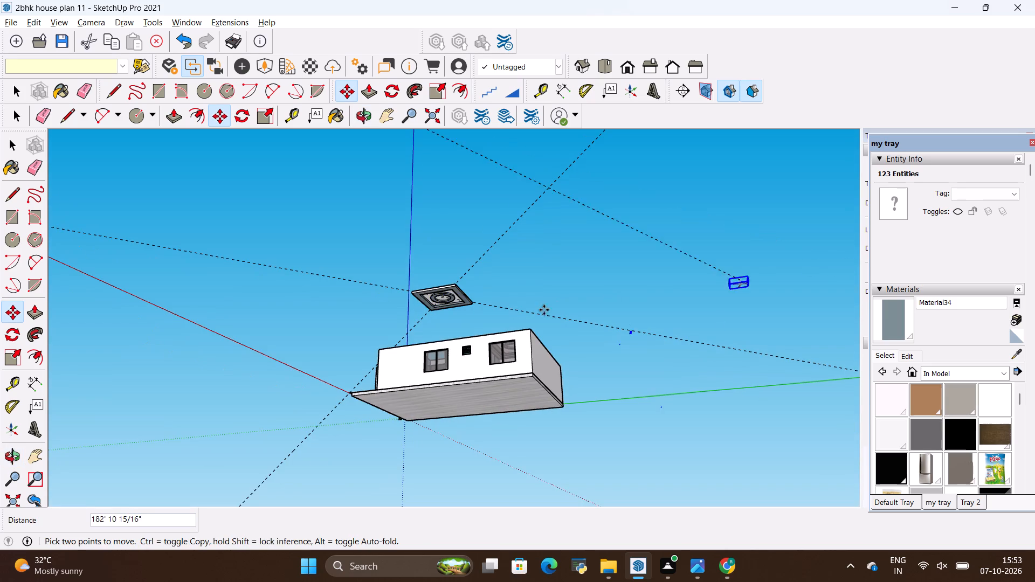
scroll(472, 296, "up", 18)
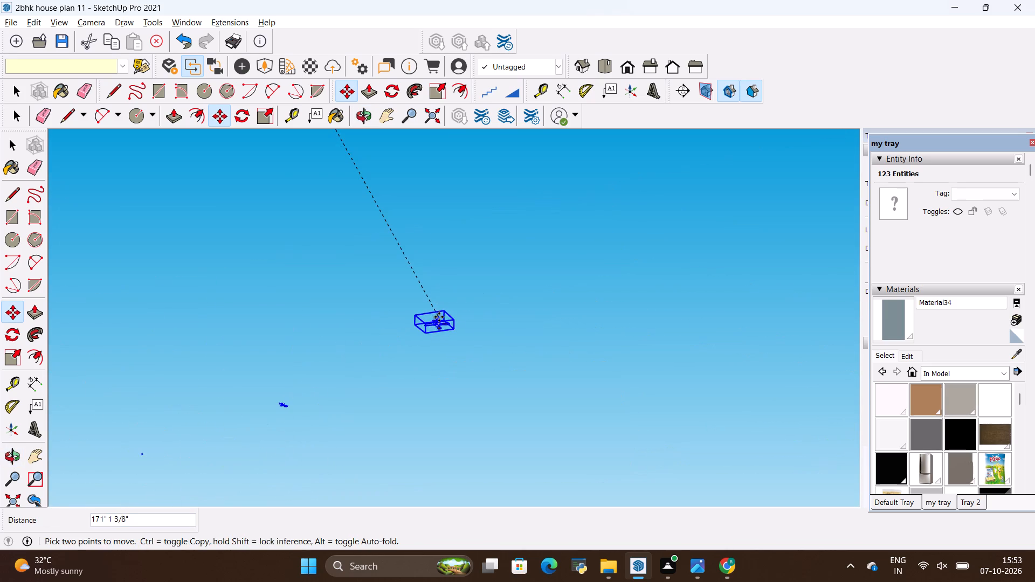
scroll(439, 316, "down", 5)
scroll(425, 293, "up", 10)
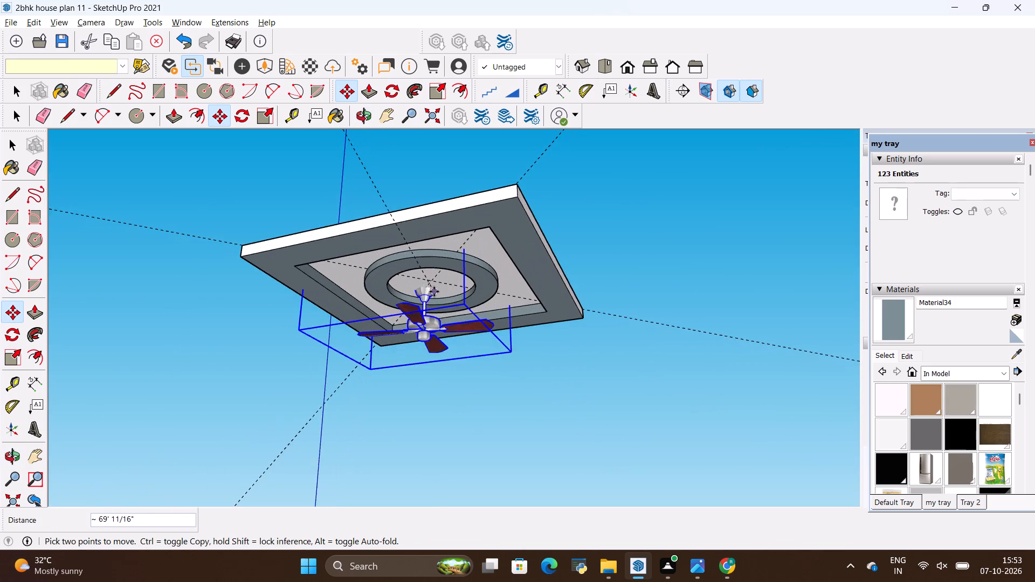
scroll(434, 292, "up", 7)
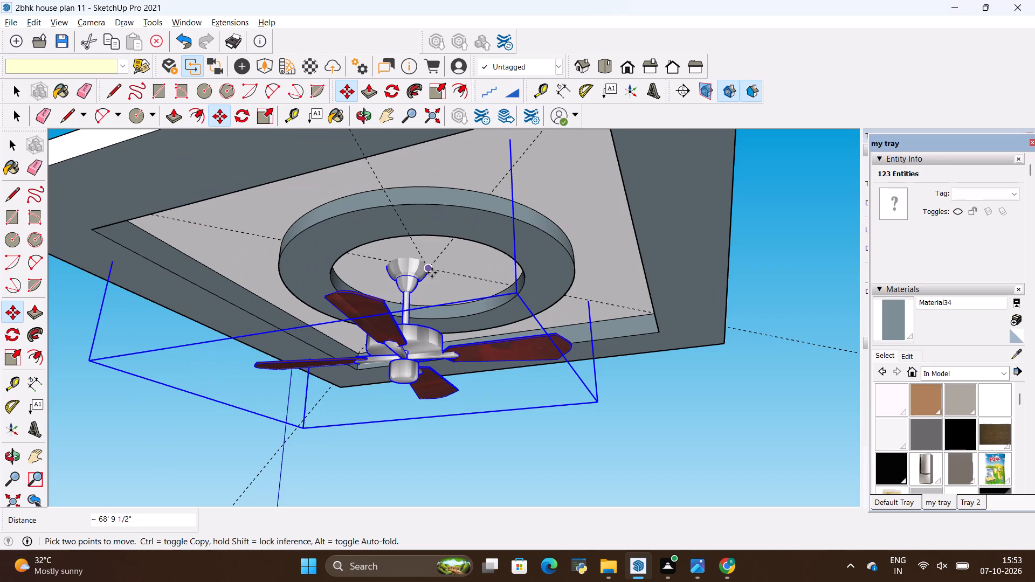
scroll(444, 273, "up", 3)
middle_click_drag(444, 273, 407, 316)
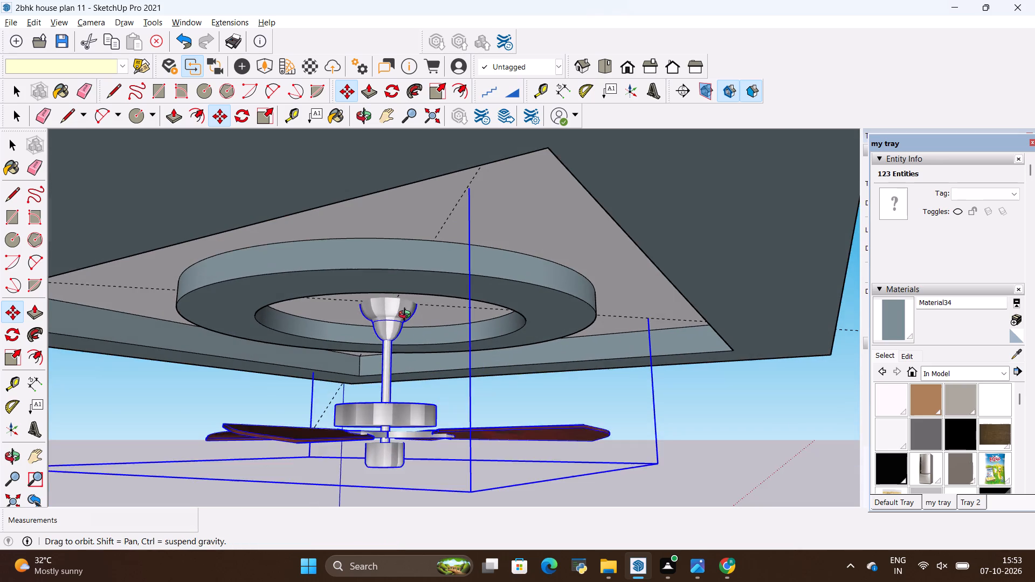
middle_click_drag(407, 316, 406, 316)
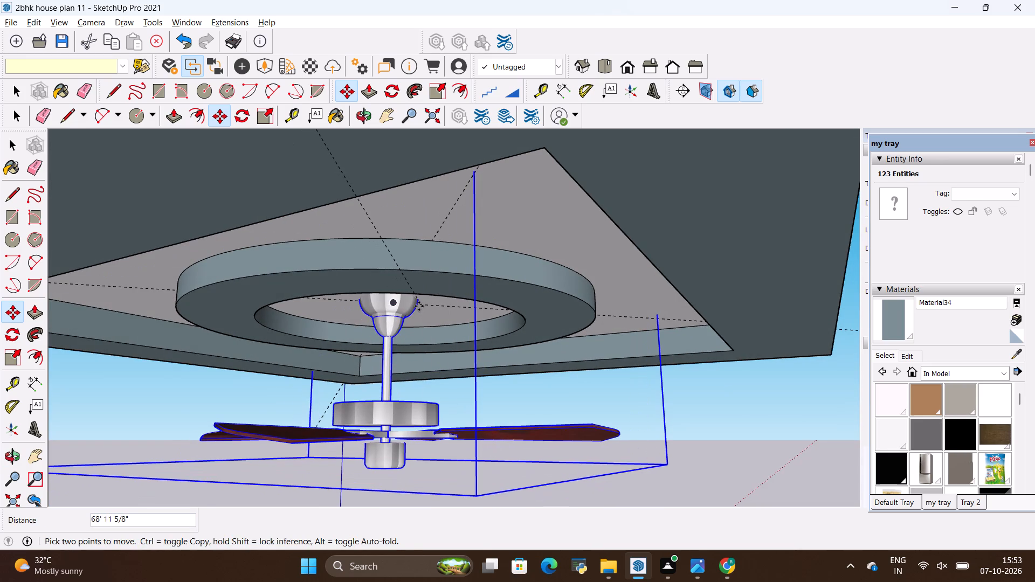
left_click(419, 306)
Select only the ceiling fan component, scale its height to 0.88 along the blue axis, and clear the selection.
scroll(576, 318, "down", 5)
middle_click_drag(348, 265, 353, 278)
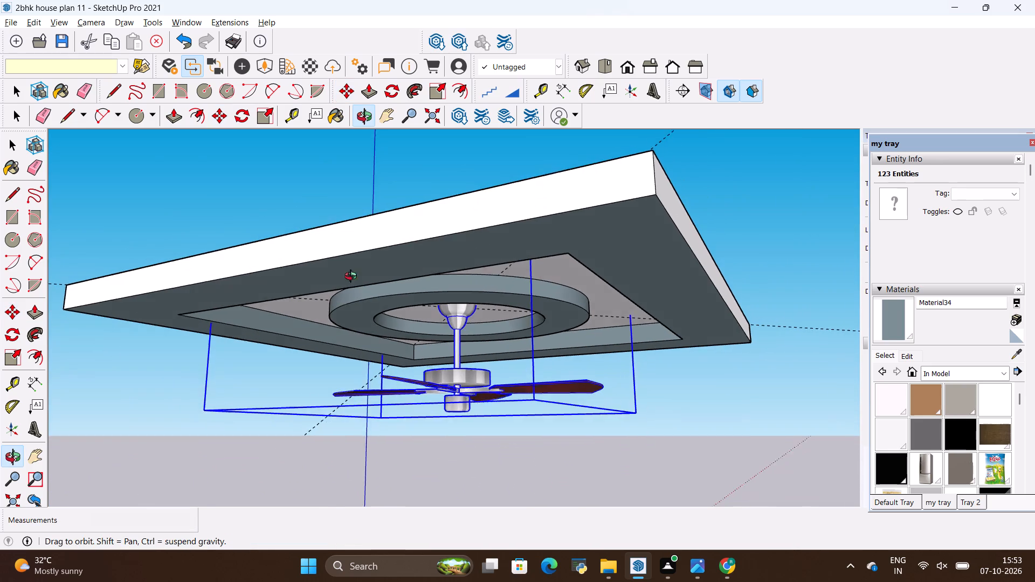
middle_click_drag(353, 278, 470, 448)
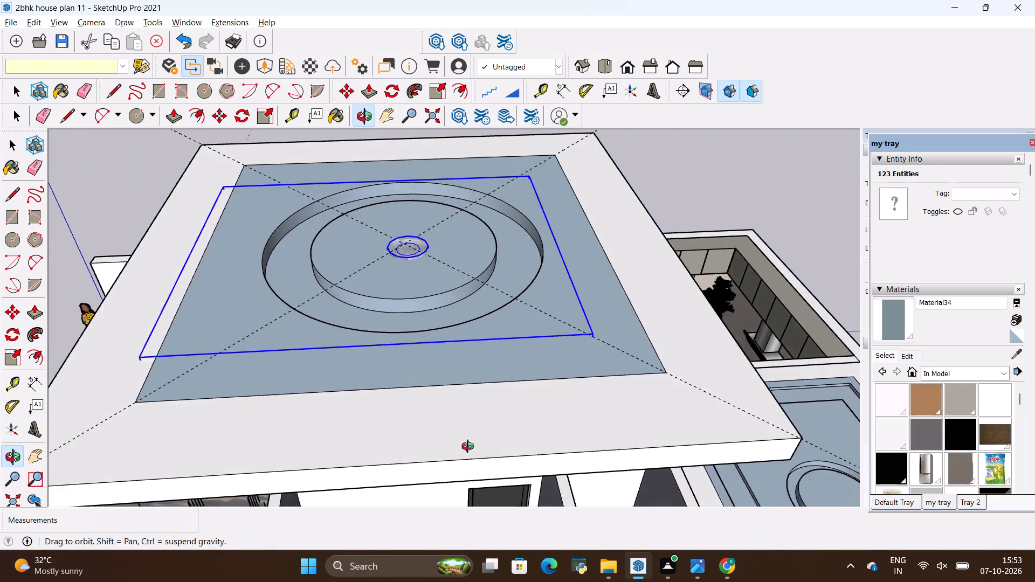
middle_click_drag(470, 448, 486, 218)
middle_click_drag(422, 376, 423, 365)
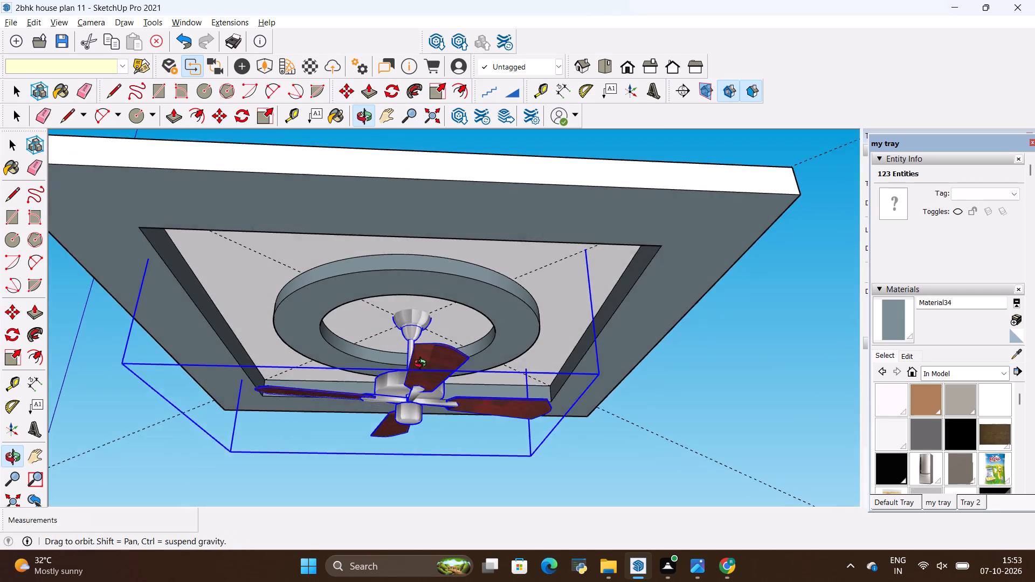
middle_click_drag(423, 365, 424, 343)
key("s")
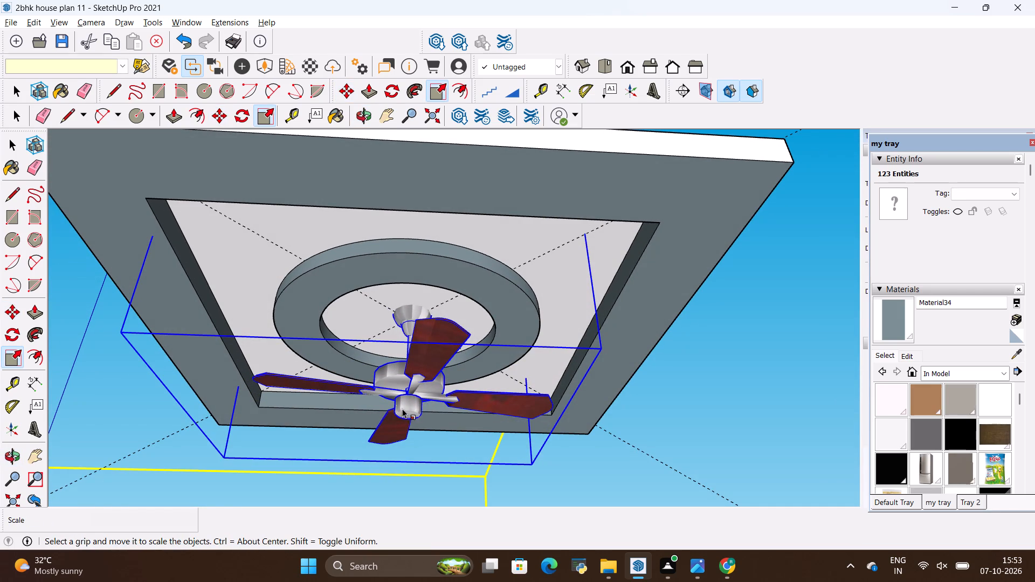
key("space")
left_click(679, 363)
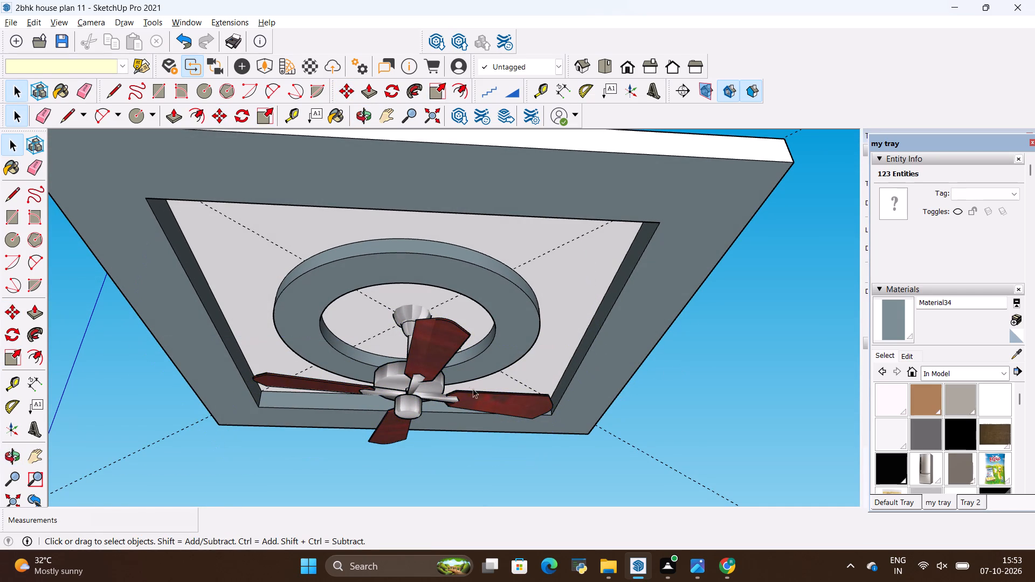
left_click(406, 393)
key("s")
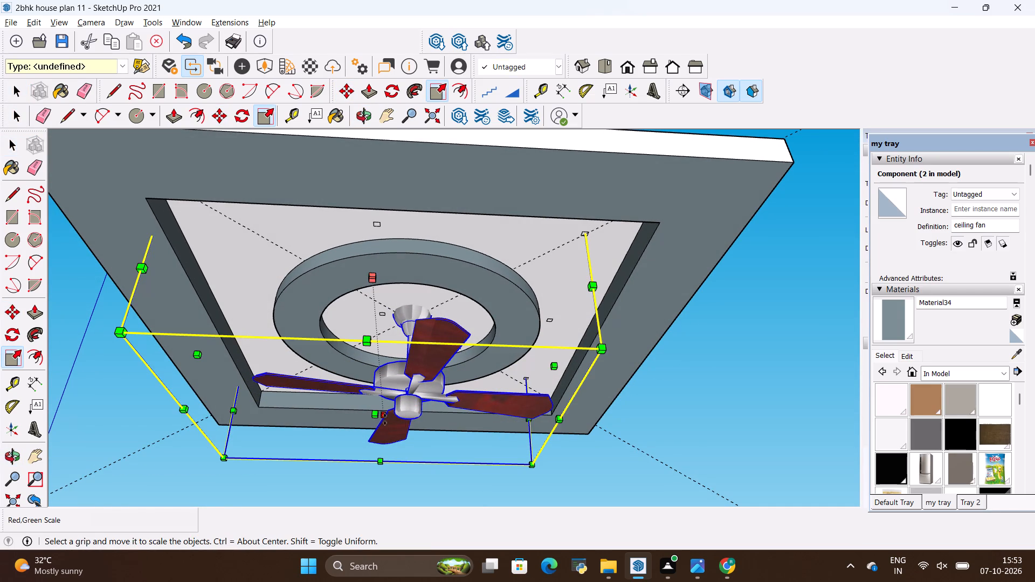
left_click(372, 419)
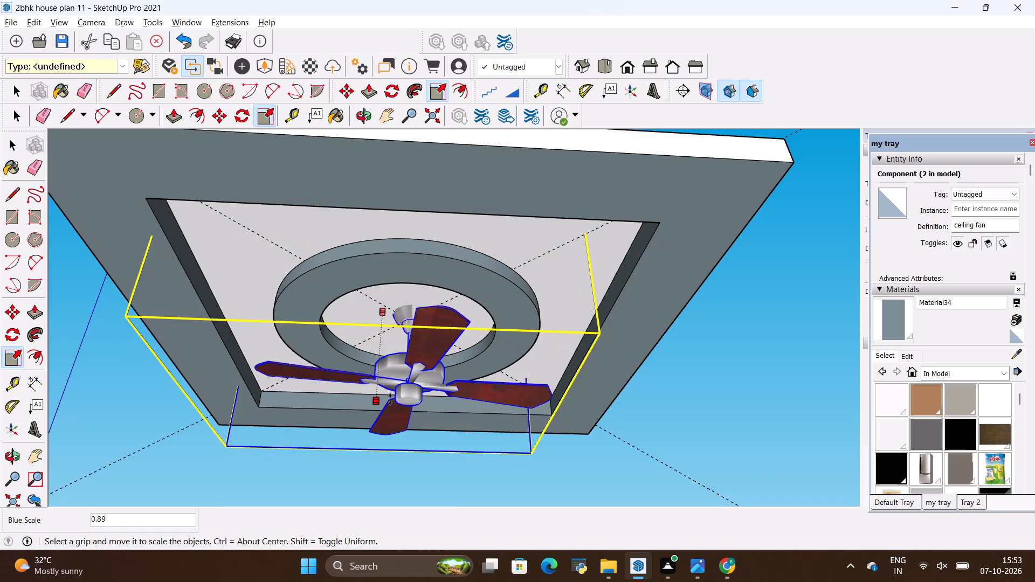
left_click(390, 402)
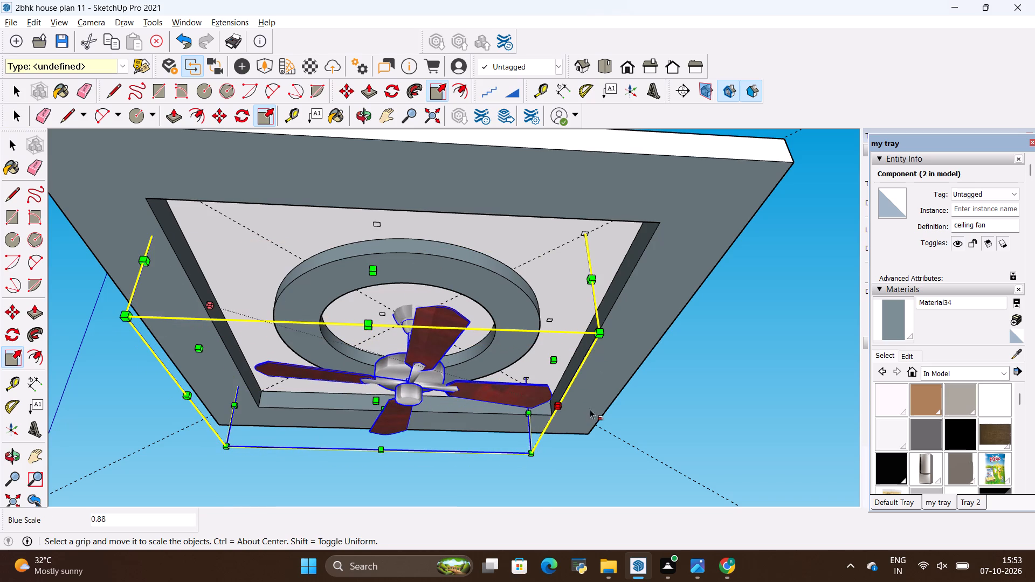
key("space")
left_click(698, 393)
Erase the diagonal guide lines inside the ring ceiling group and leave the group.
middle_click_drag(458, 303, 481, 352)
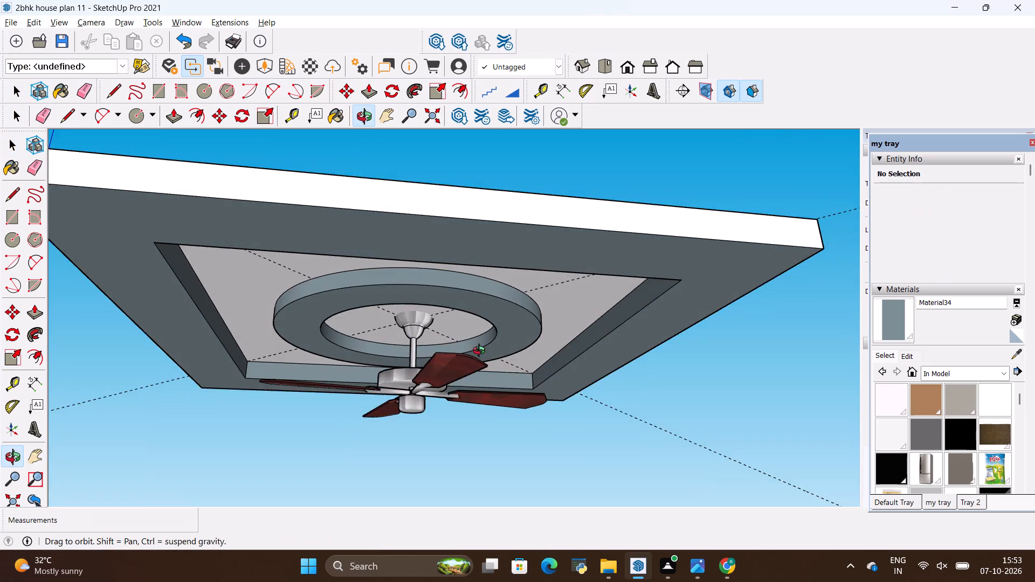
middle_click_drag(481, 352, 521, 461)
scroll(467, 314, "down", 5)
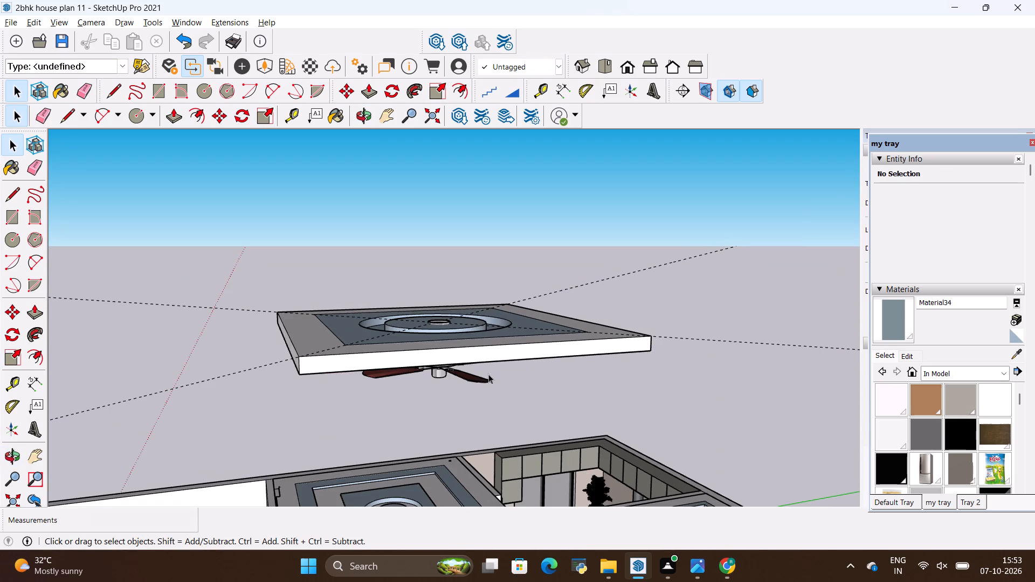
key("e")
left_click_drag(258, 281, 241, 389)
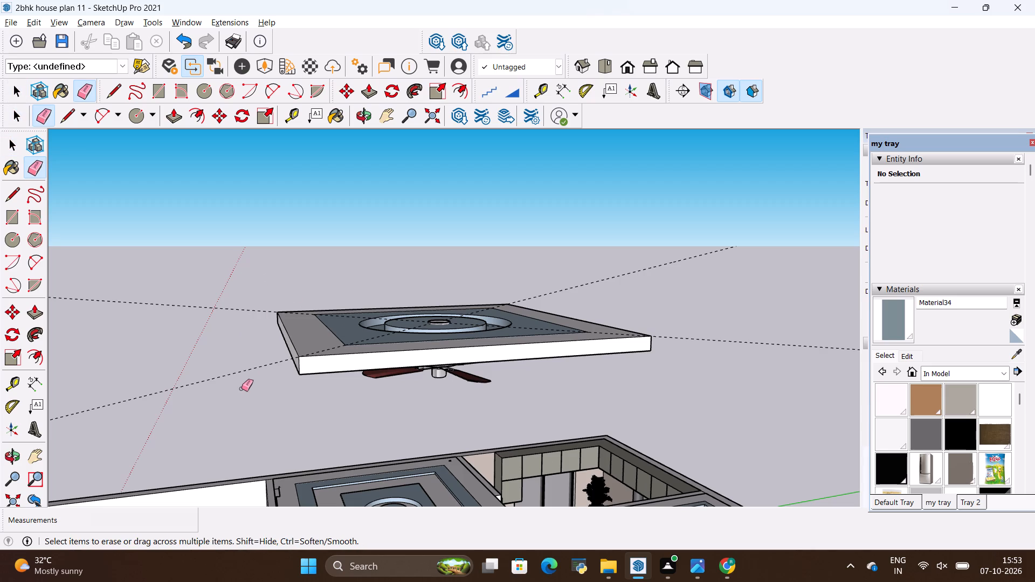
left_click_drag(241, 389, 240, 393)
key("space")
double_click(244, 368)
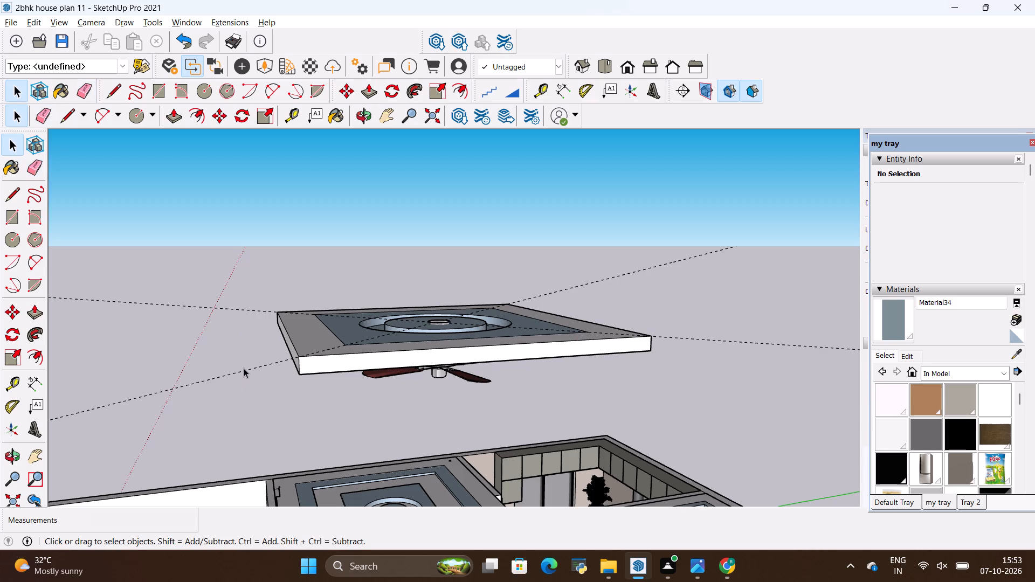
double_click(245, 372)
key("e")
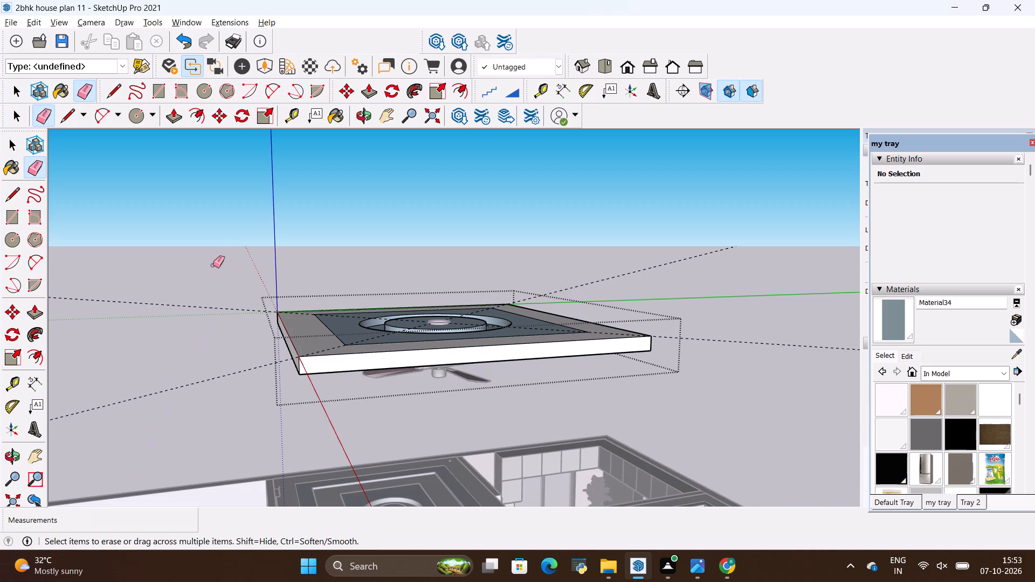
left_click_drag(212, 258, 212, 379)
scroll(215, 340, "down", 4)
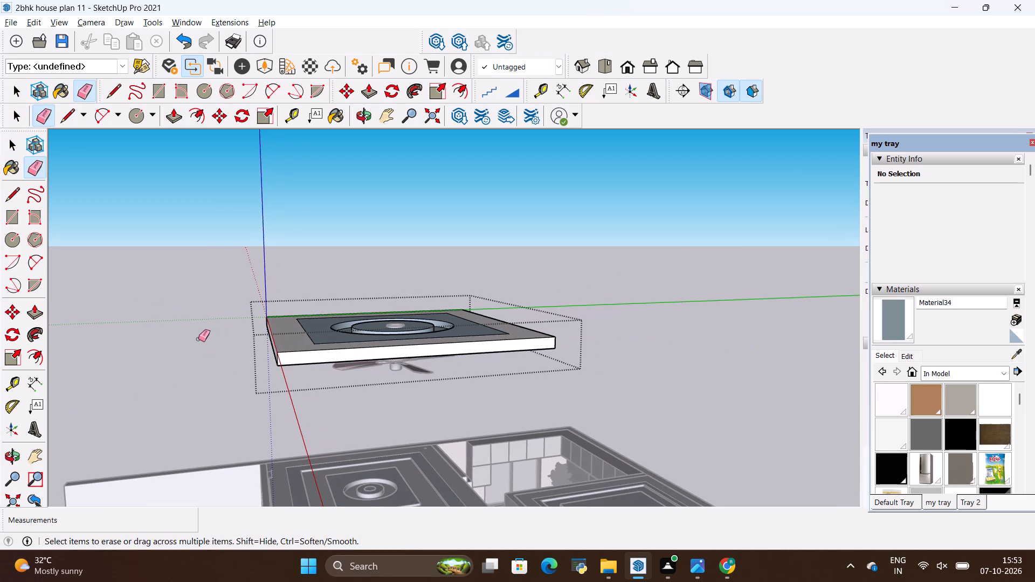
middle_click_drag(249, 355, 236, 351)
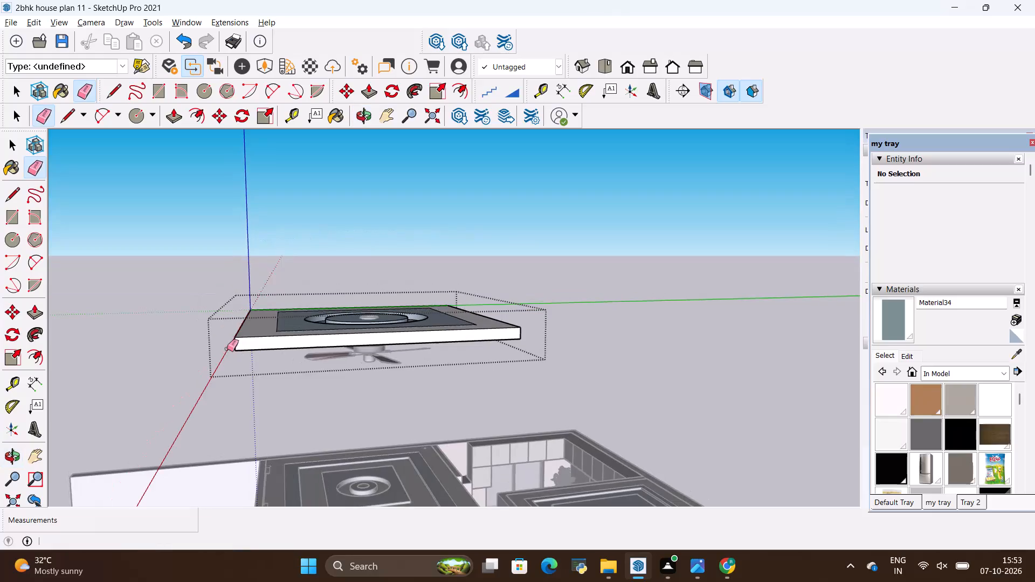
middle_click_drag(236, 343, 451, 311)
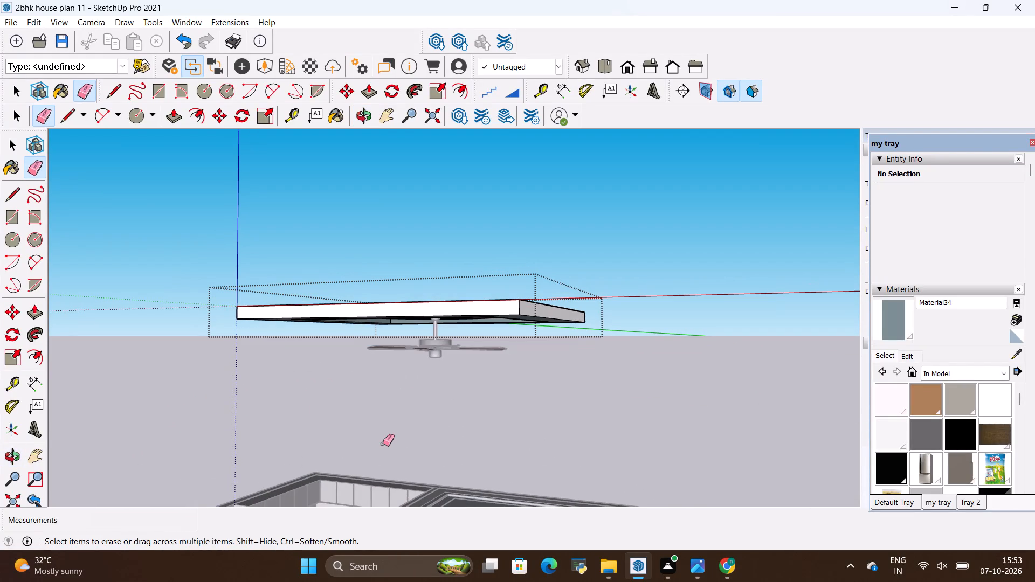
key("space")
left_click(414, 395)
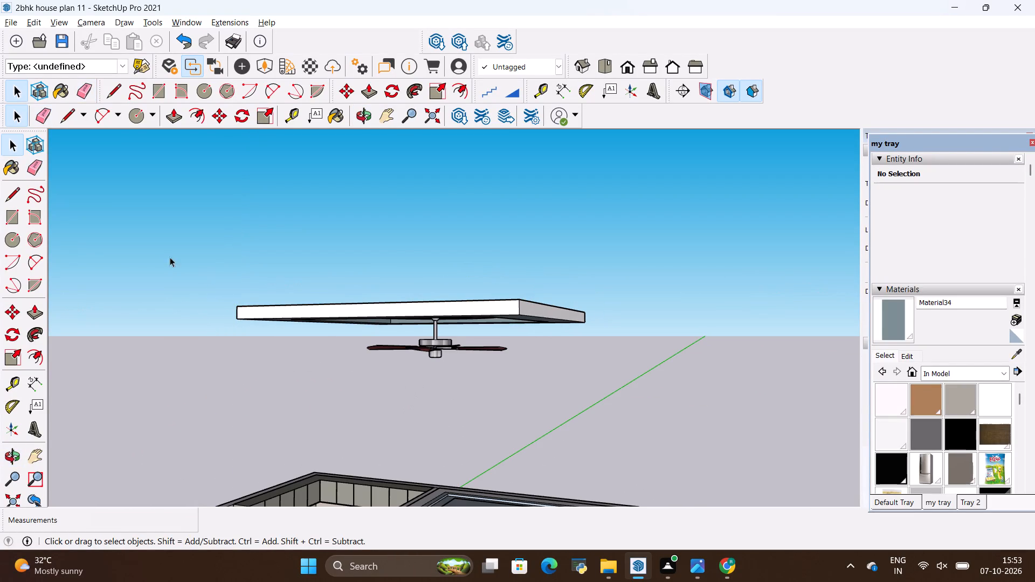
Select the ring ceiling together with its fan, combine them into one group, and clear the selection.
left_click(133, 228)
left_click_drag(144, 221, 458, 403)
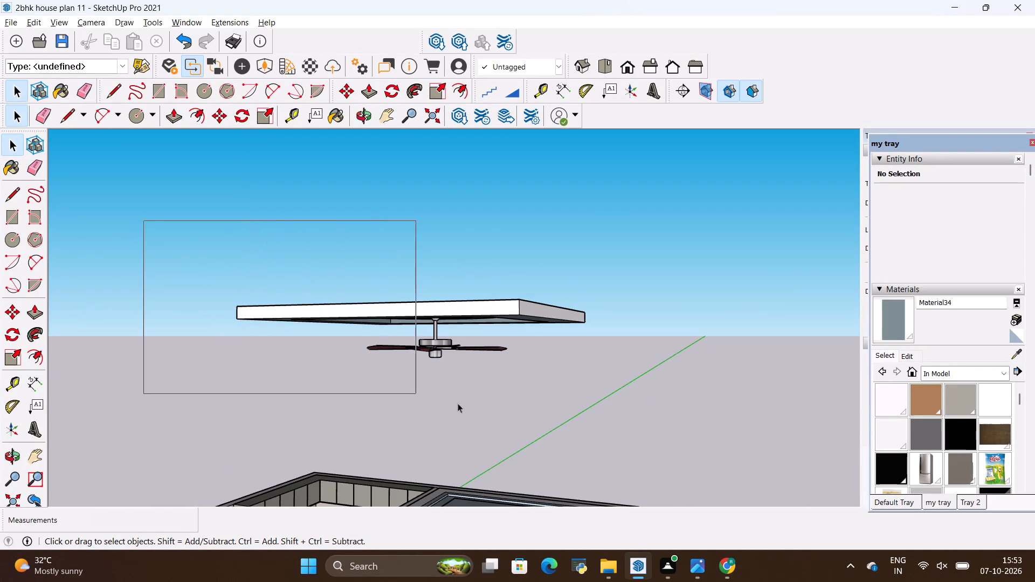
left_click_drag(458, 403, 598, 370)
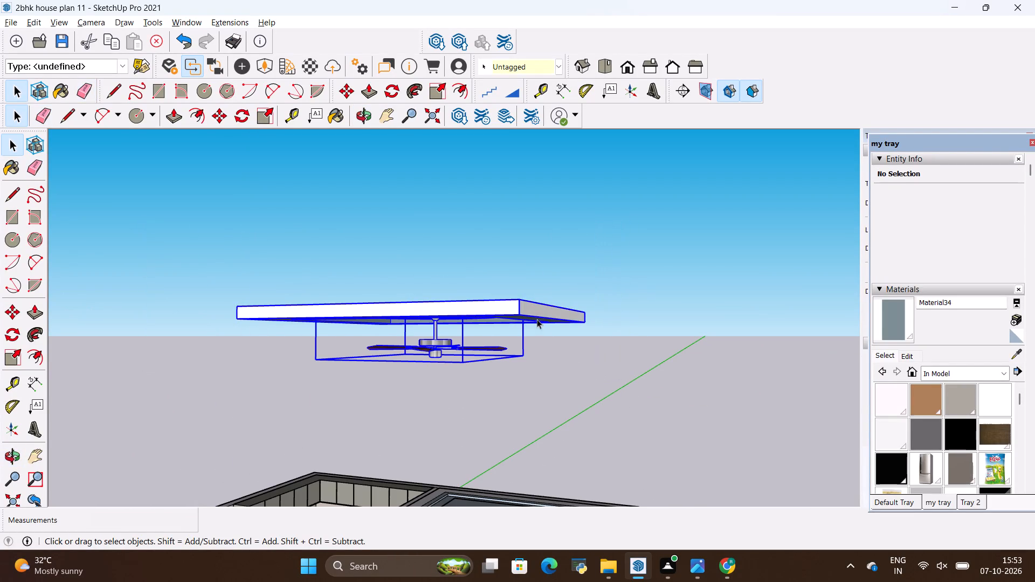
right_click(522, 308)
left_click(555, 433)
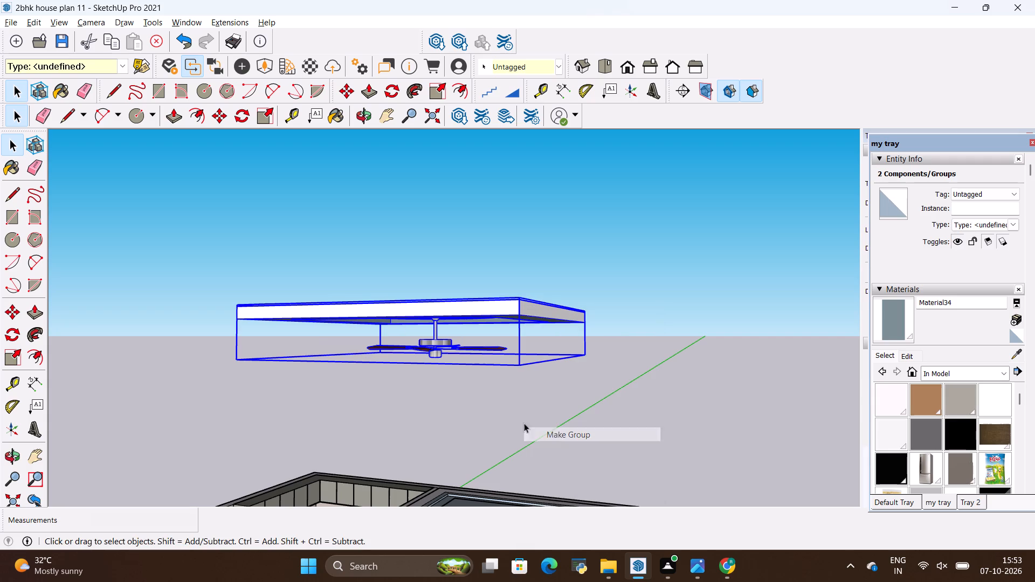
key("space")
left_click(356, 383)
Move the grouped ring ceiling and fan by its top corner down about 14' 4" to the second bedroom's matching wall-top corner, and clear the selection.
middle_click_drag(669, 304, 613, 348)
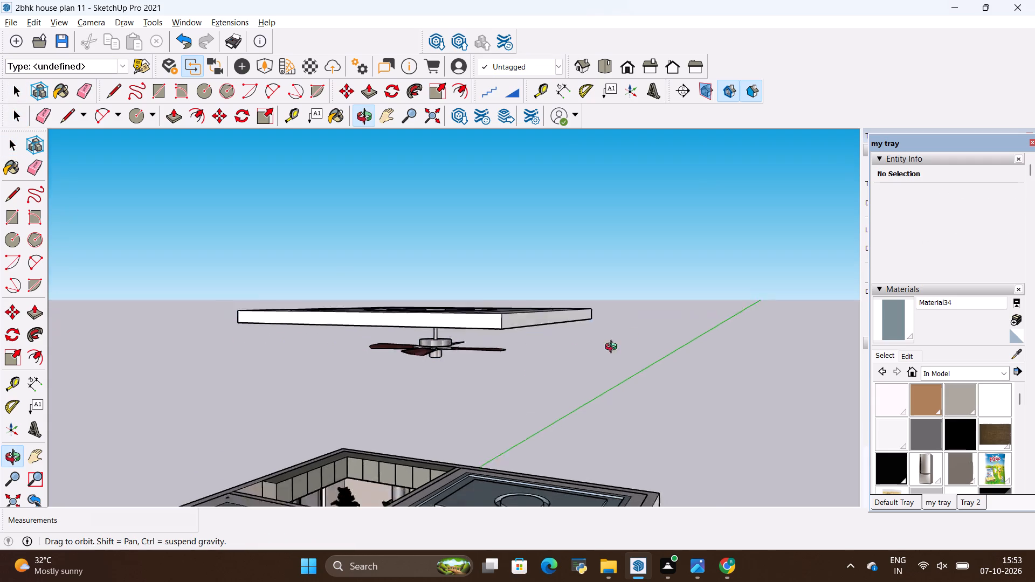
middle_click_drag(613, 348, 302, 376)
scroll(496, 288, "down", 5)
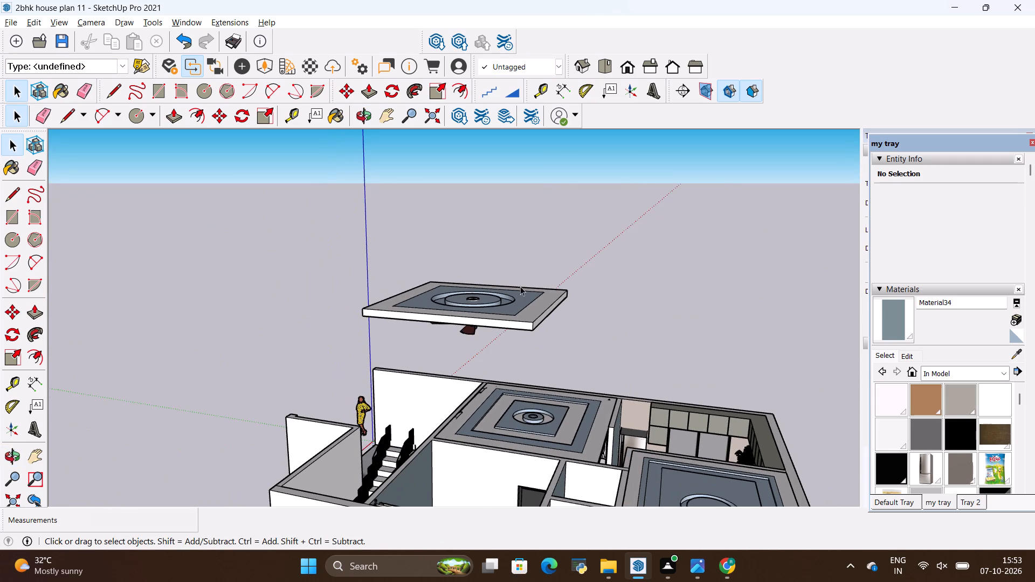
key("m")
scroll(536, 331, "up", 4)
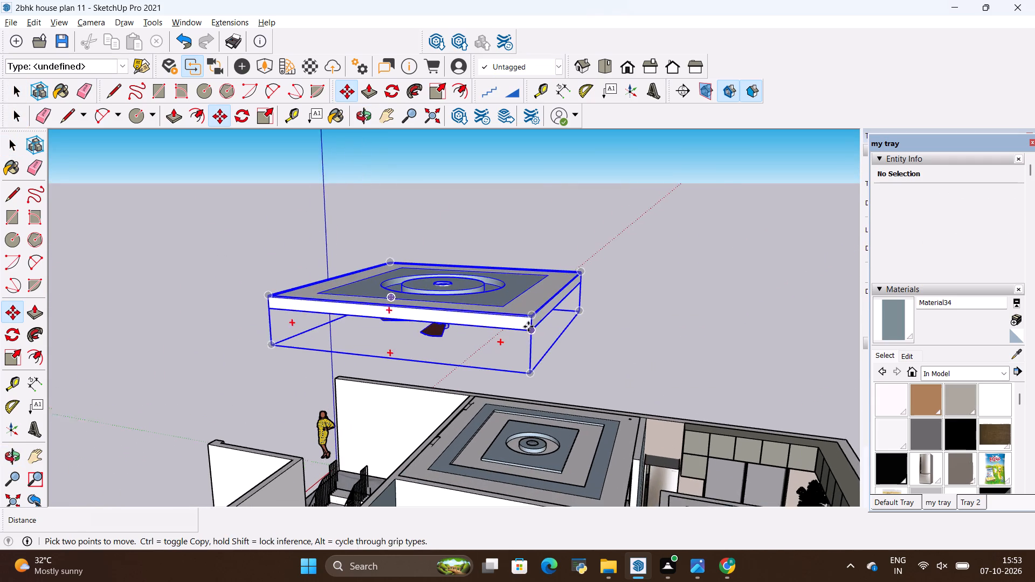
left_click(533, 317)
scroll(482, 247, "down", 5)
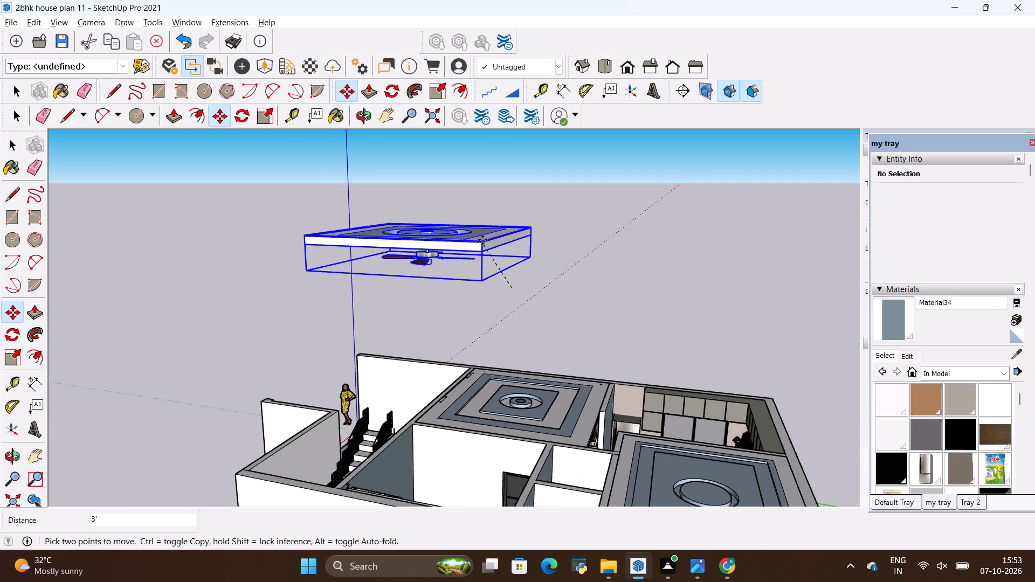
scroll(482, 240, "down", 3)
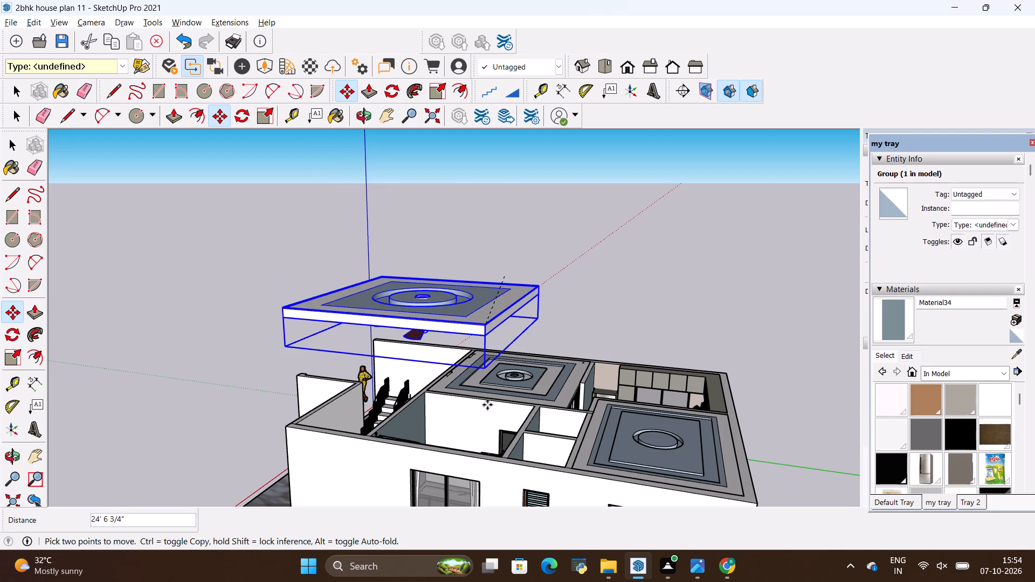
scroll(512, 456, "up", 5)
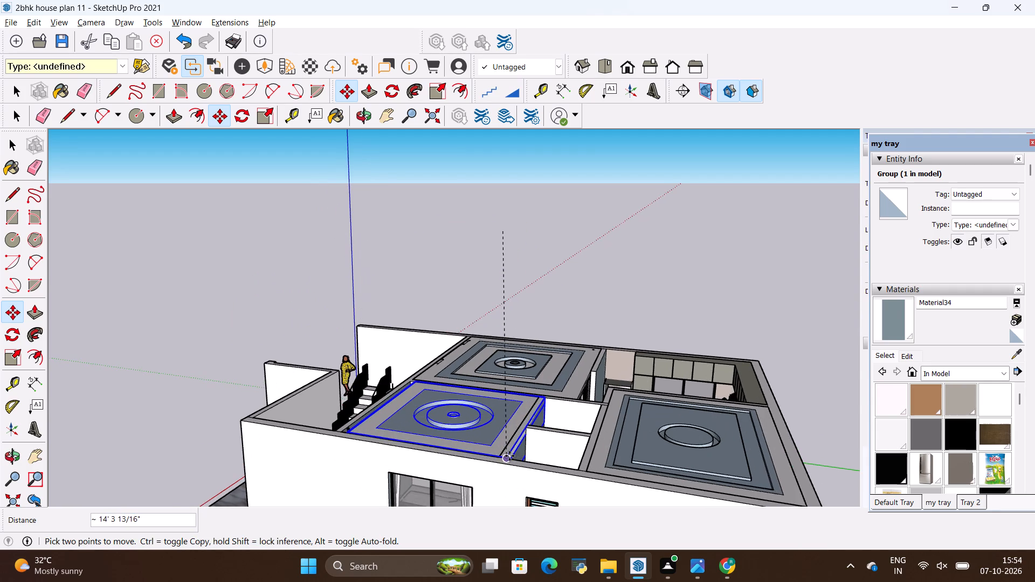
scroll(509, 456, "up", 1)
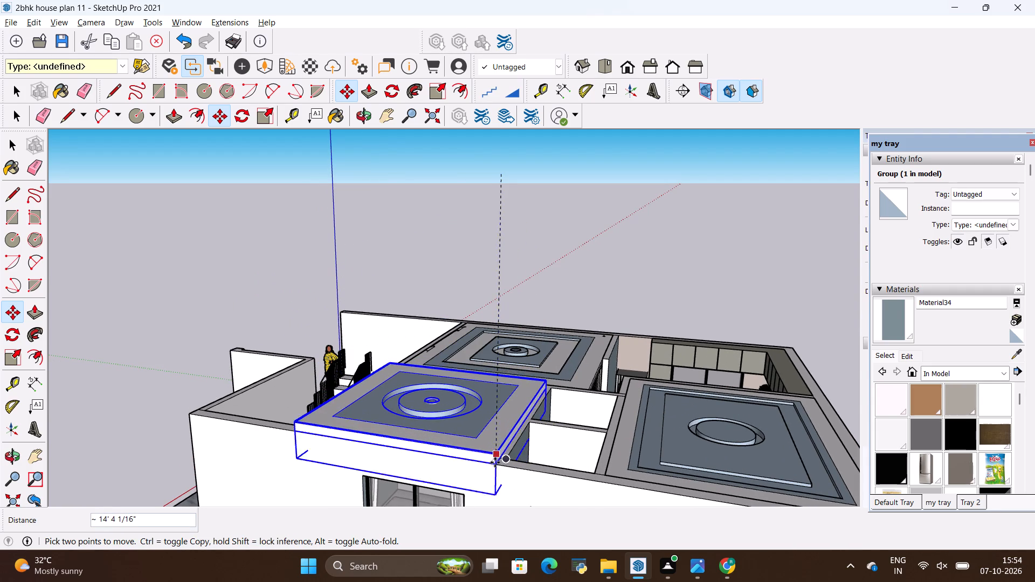
scroll(495, 463, "up", 12)
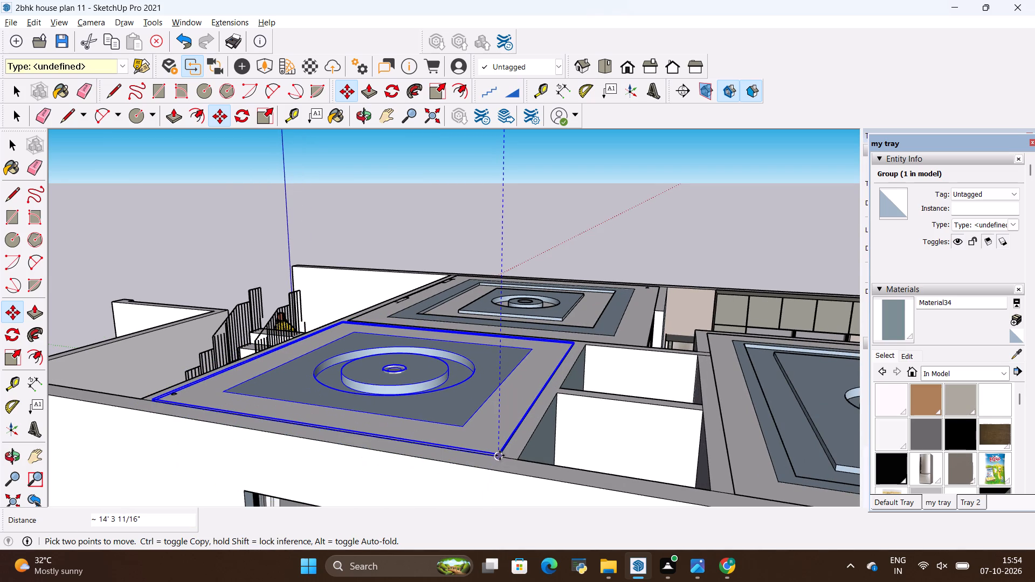
left_click(500, 455)
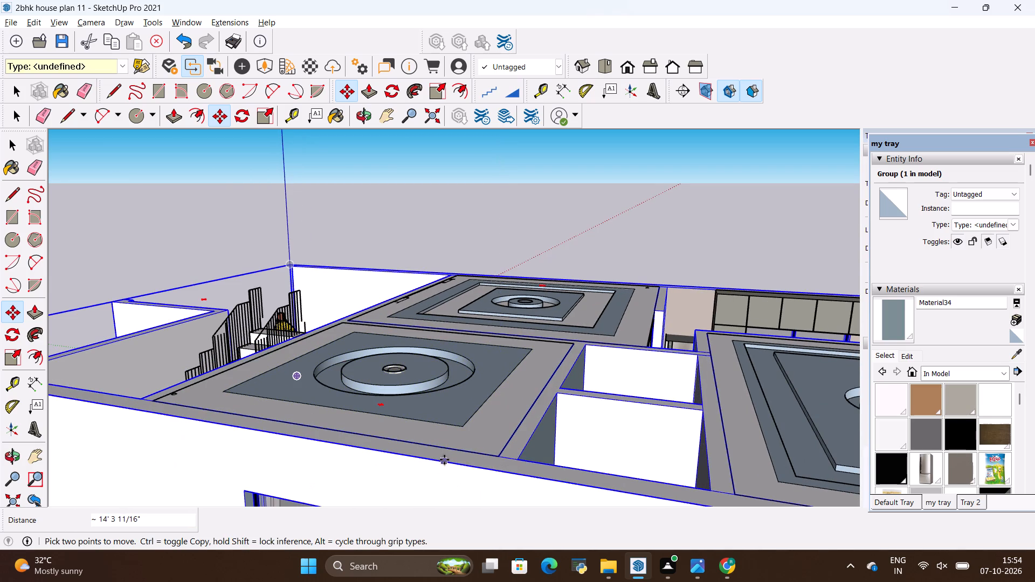
scroll(445, 458, "down", 9)
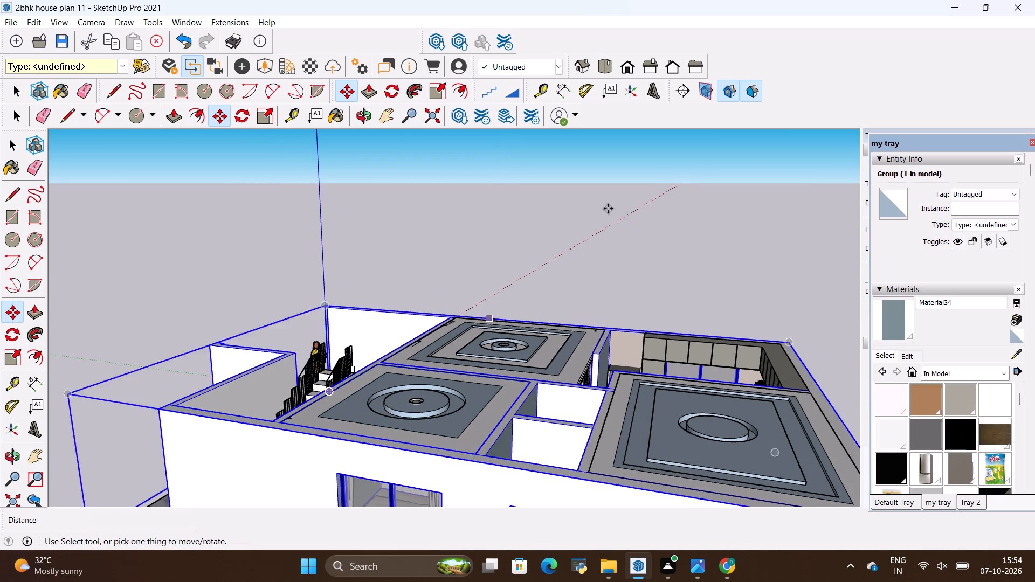
key("space")
left_click(573, 263)
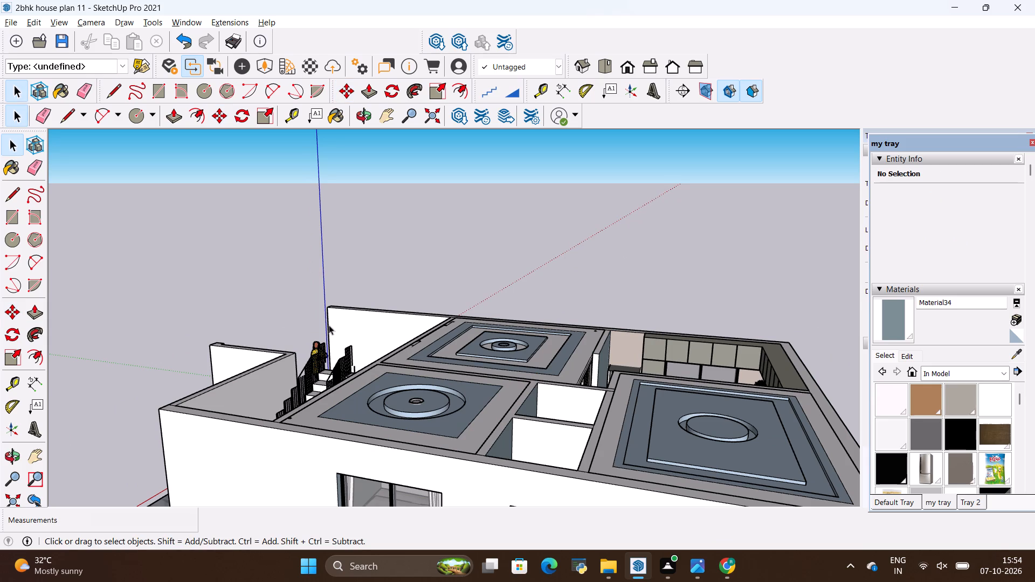
Examine the house from several sides, checking the fan through the second bedroom's window and how the three false ceilings sit between the walls.
scroll(289, 211, "down", 4)
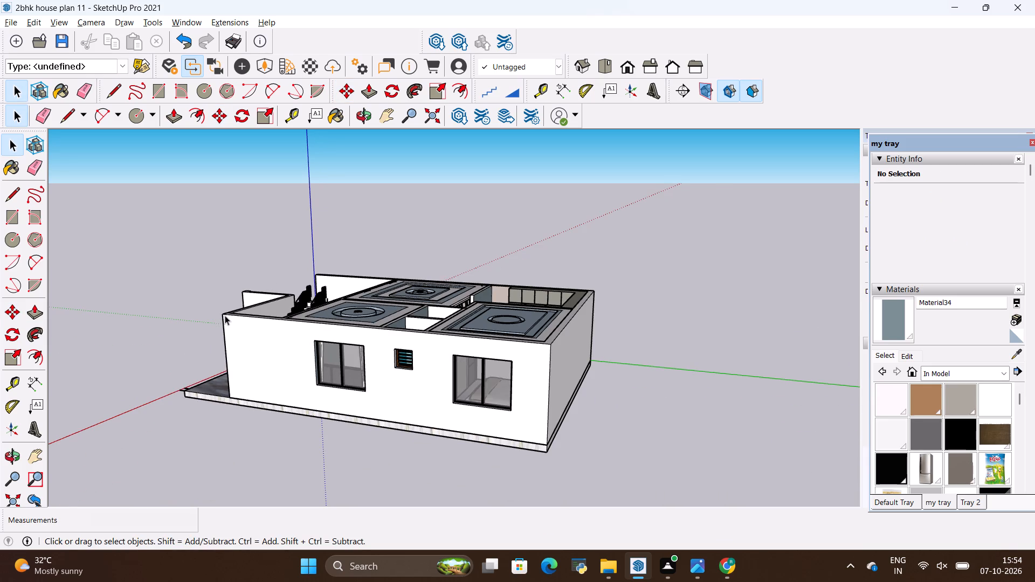
middle_click_drag(220, 314, 741, 412)
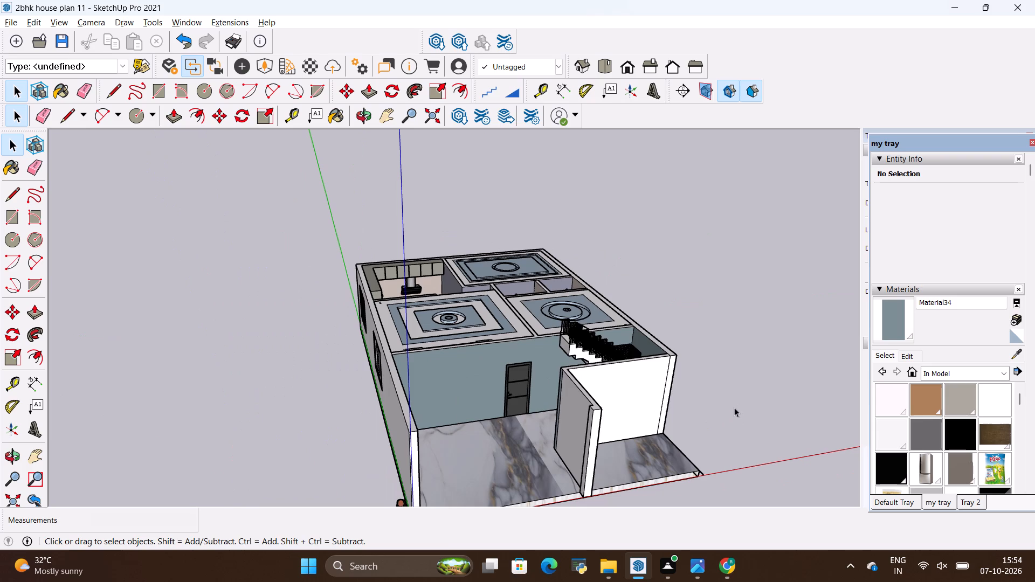
scroll(482, 266, "up", 4)
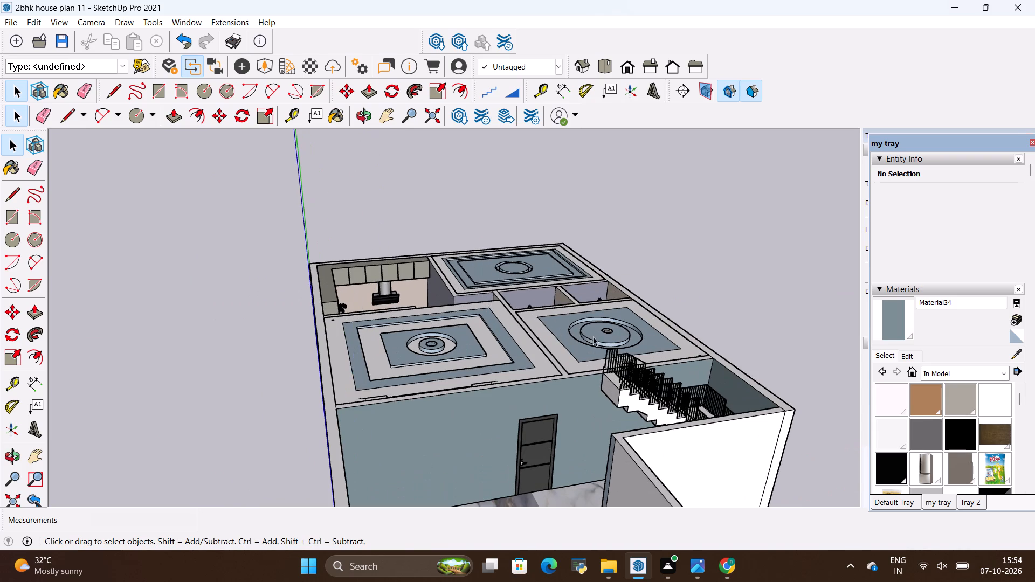
middle_click_drag(745, 334, 190, 371)
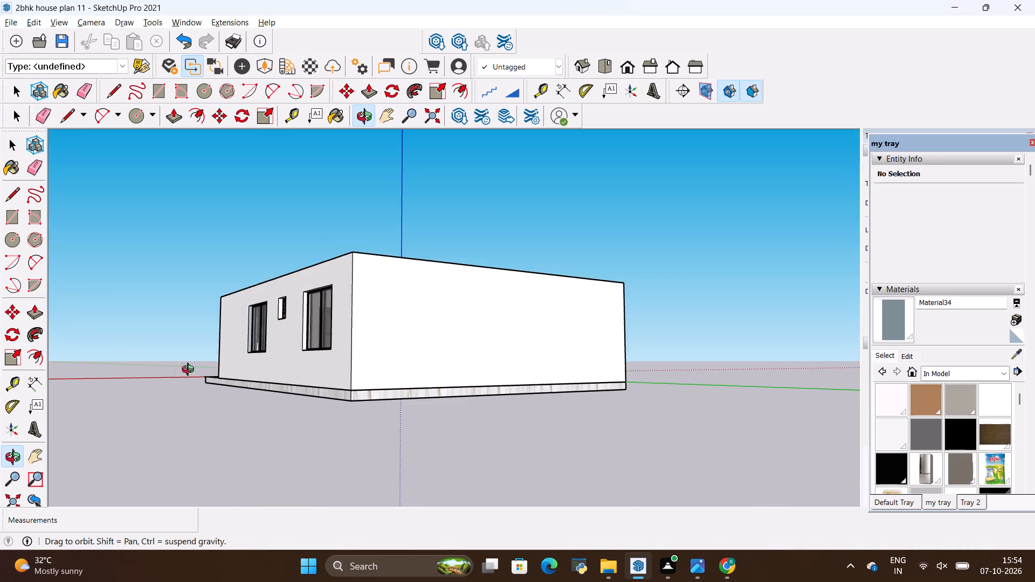
middle_click_drag(190, 371, 243, 367)
scroll(296, 360, "up", 1)
scroll(209, 370, "up", 2)
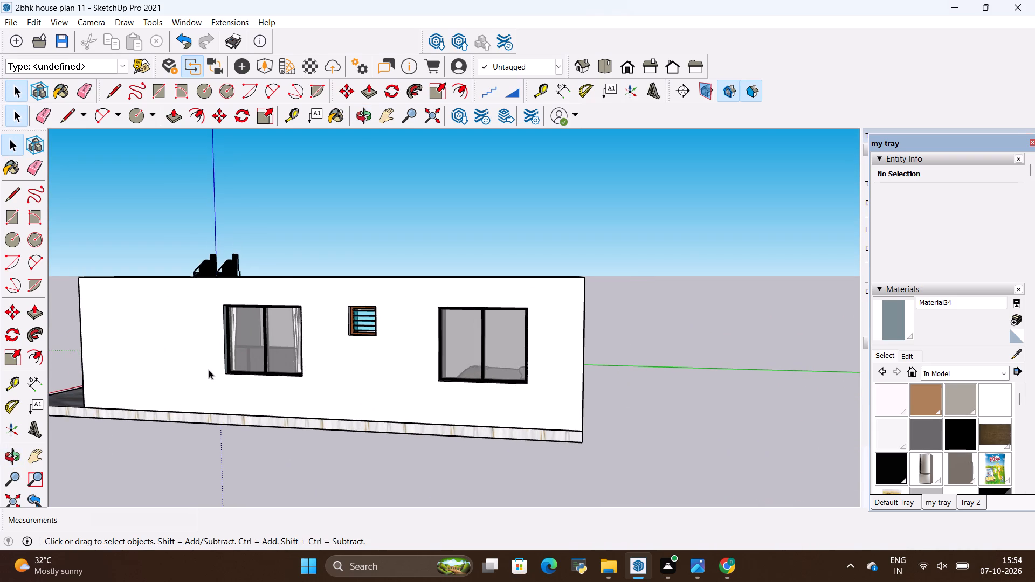
scroll(209, 370, "up", 2)
scroll(260, 350, "up", 5)
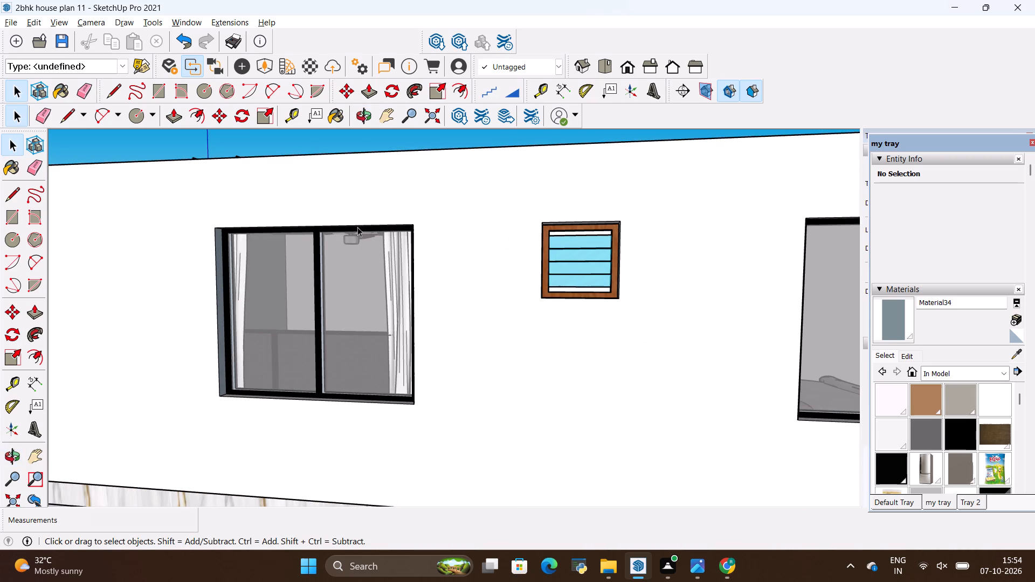
middle_click_drag(377, 224, 460, 371)
scroll(453, 292, "down", 4)
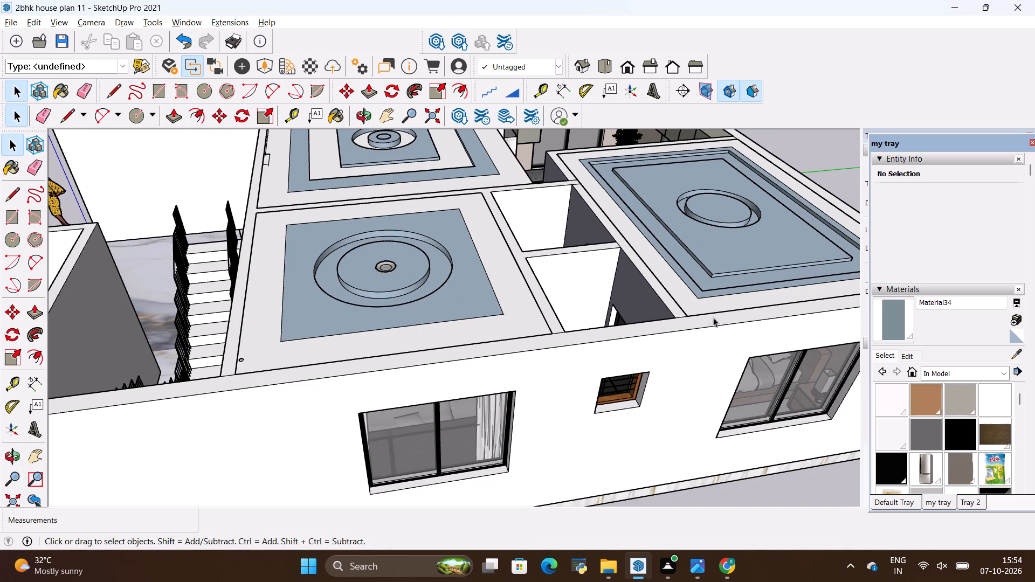
middle_click_drag(714, 317, 603, 342)
scroll(496, 266, "down", 3)
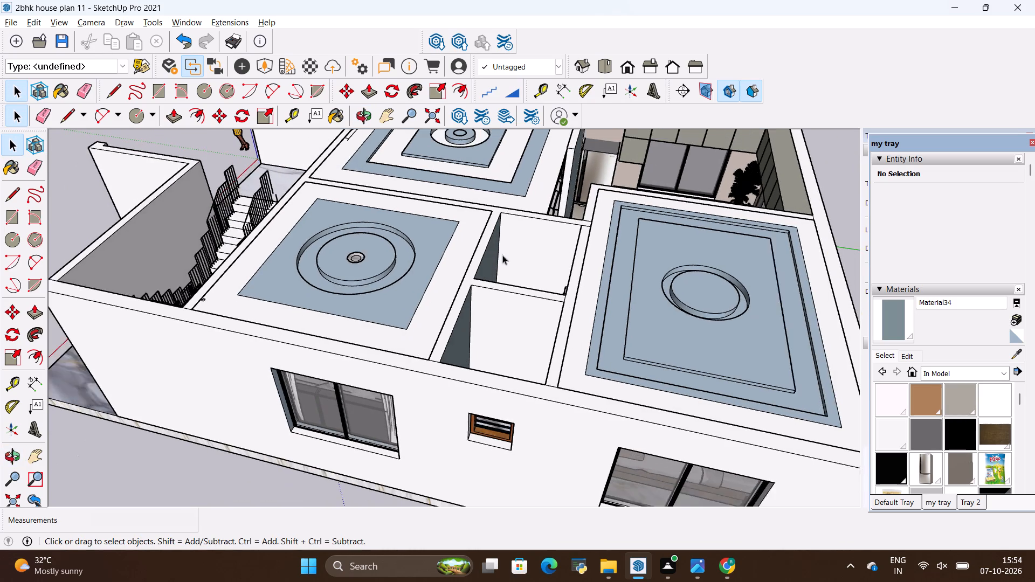
scroll(502, 255, "down", 2)
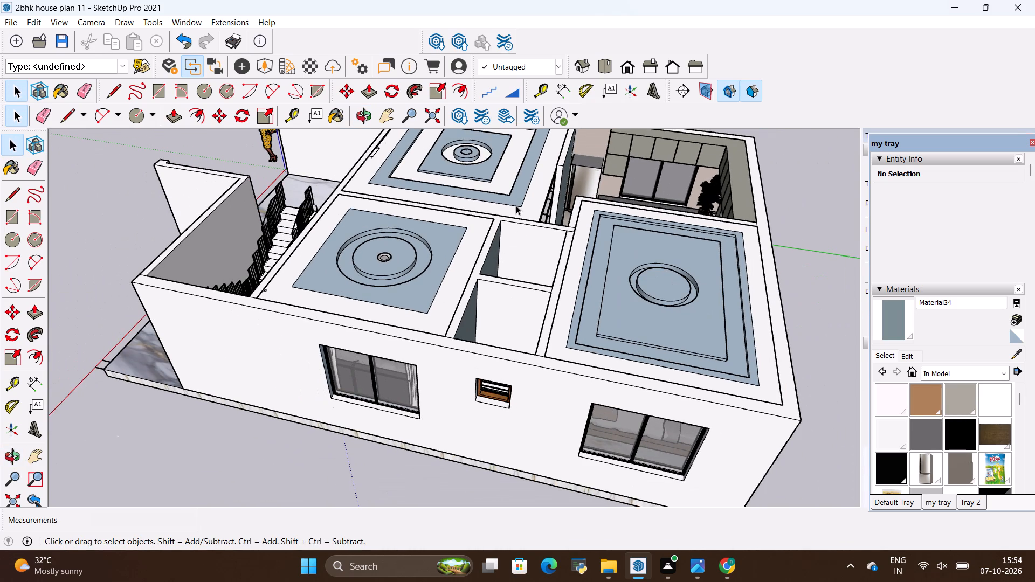
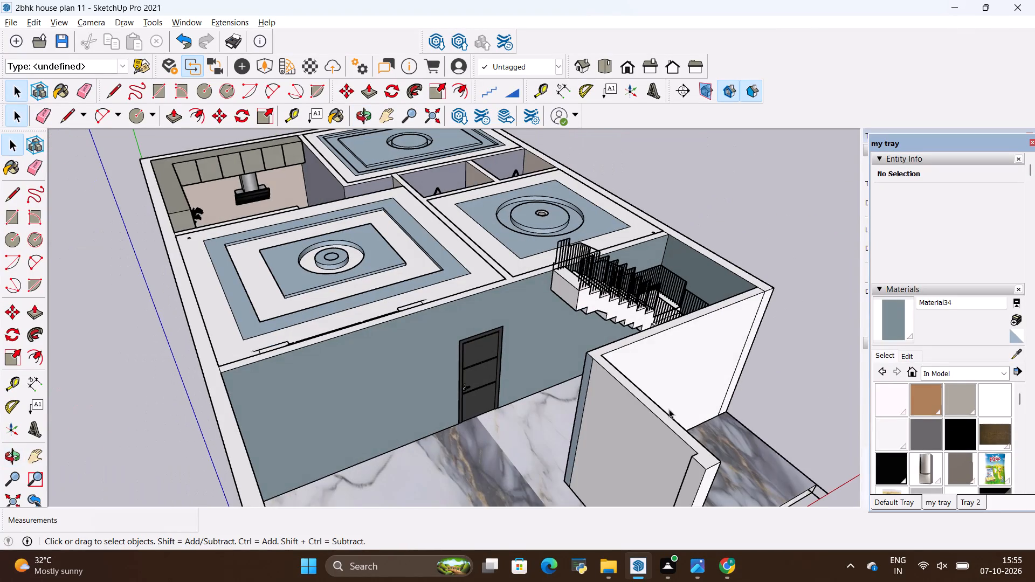
Examine the house from above, comparing the three rooms fitted with false ceilings against the uncovered kitchen.
scroll(519, 373, "down", 6)
middle_click_drag(709, 268, 631, 340)
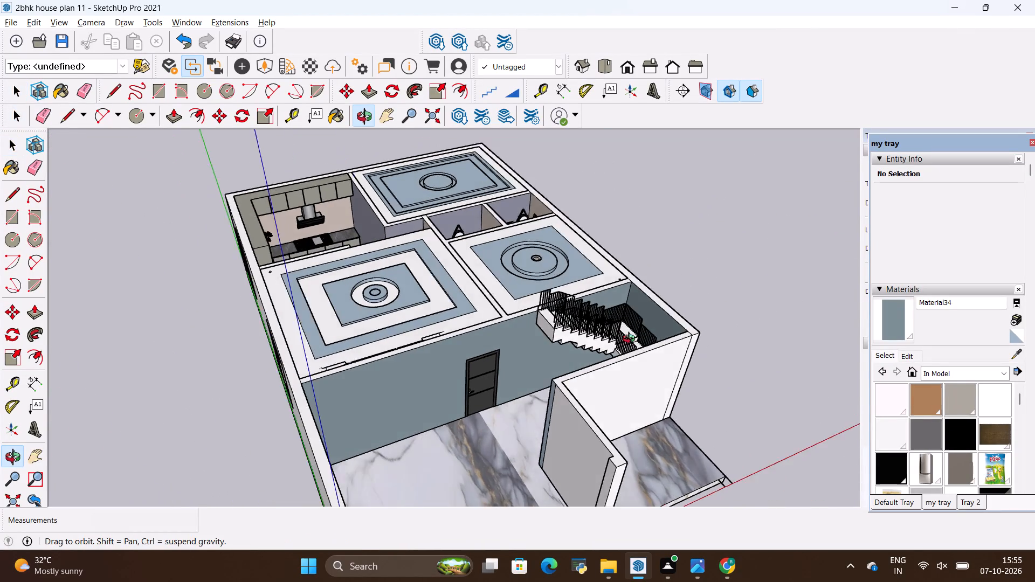
middle_click_drag(631, 340, 592, 359)
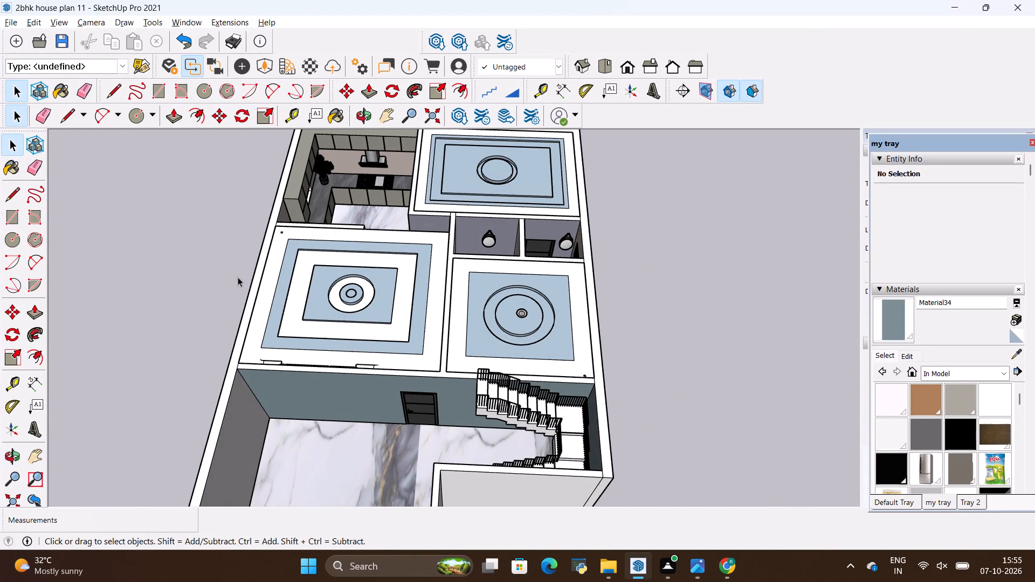
scroll(238, 277, "down", 6)
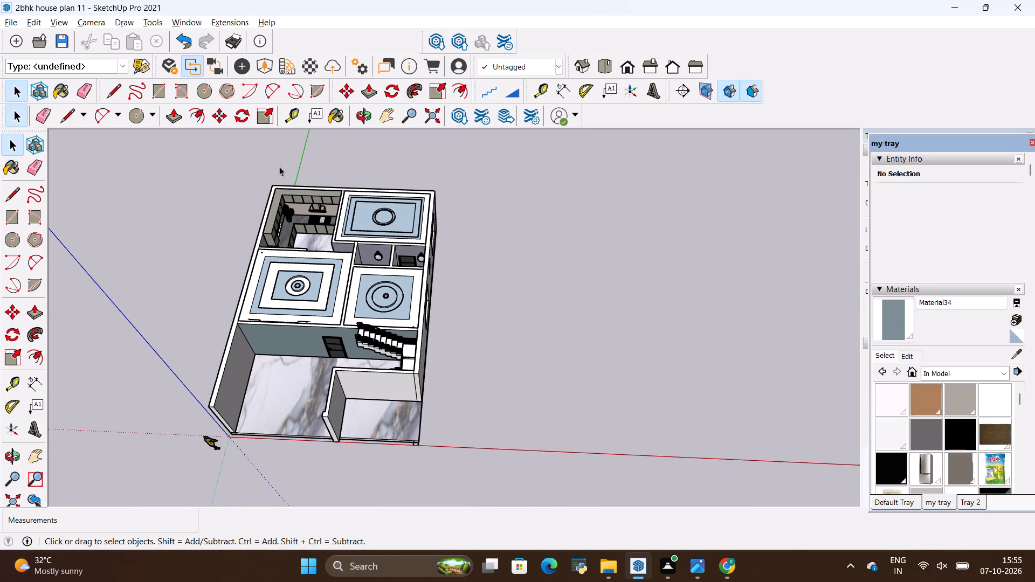
scroll(282, 149, "up", 3)
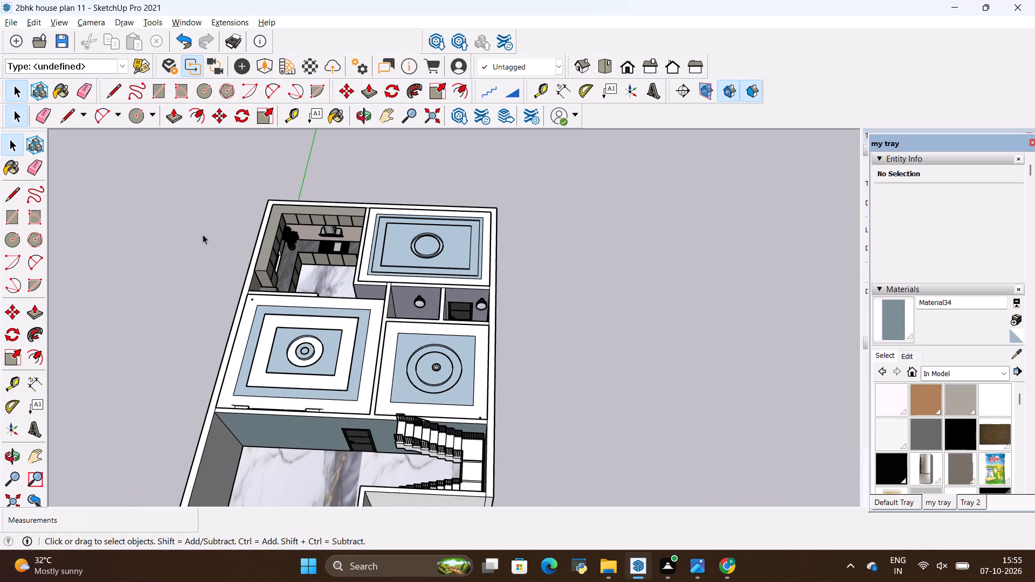
scroll(274, 200, "up", 3)
scroll(286, 230, "down", 4)
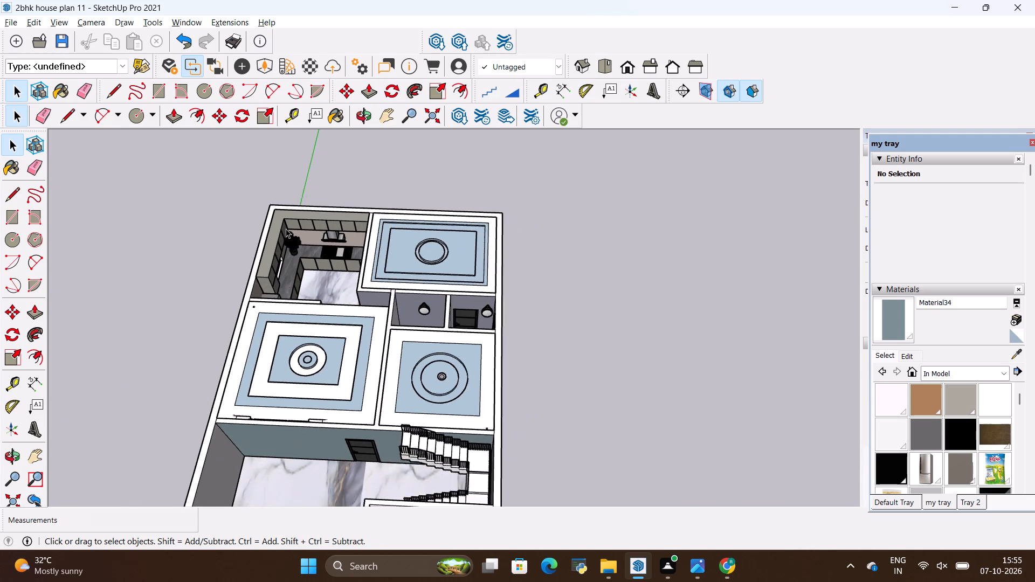
scroll(212, 266, "up", 2)
scroll(311, 231, "up", 3)
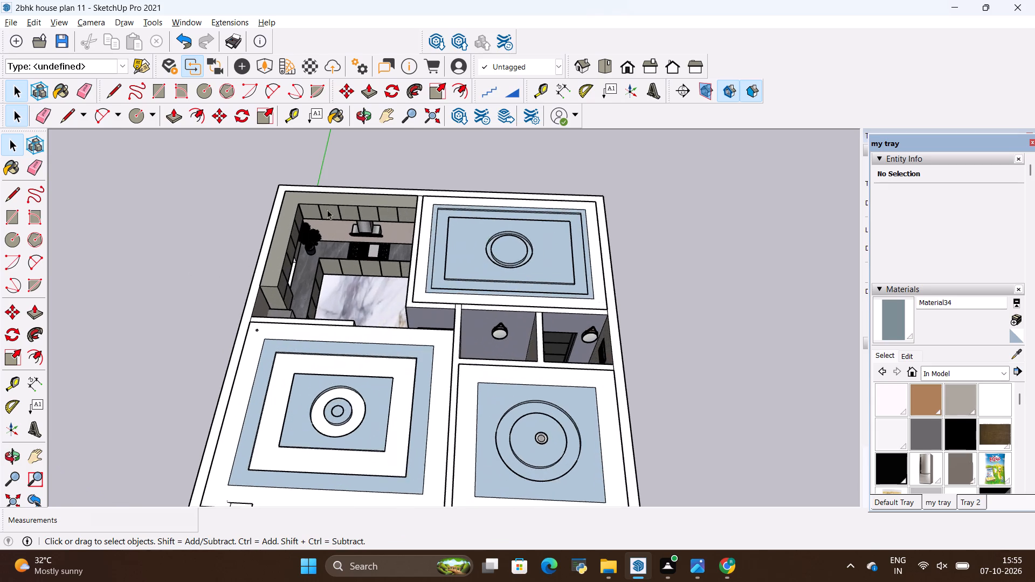
scroll(334, 203, "up", 10)
scroll(396, 365, "down", 6)
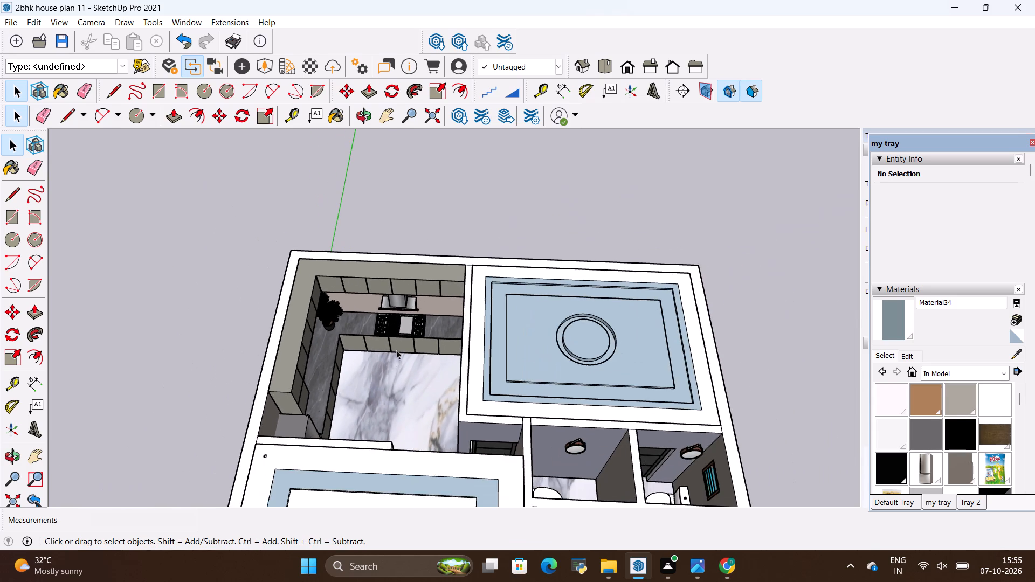
scroll(523, 296, "down", 14)
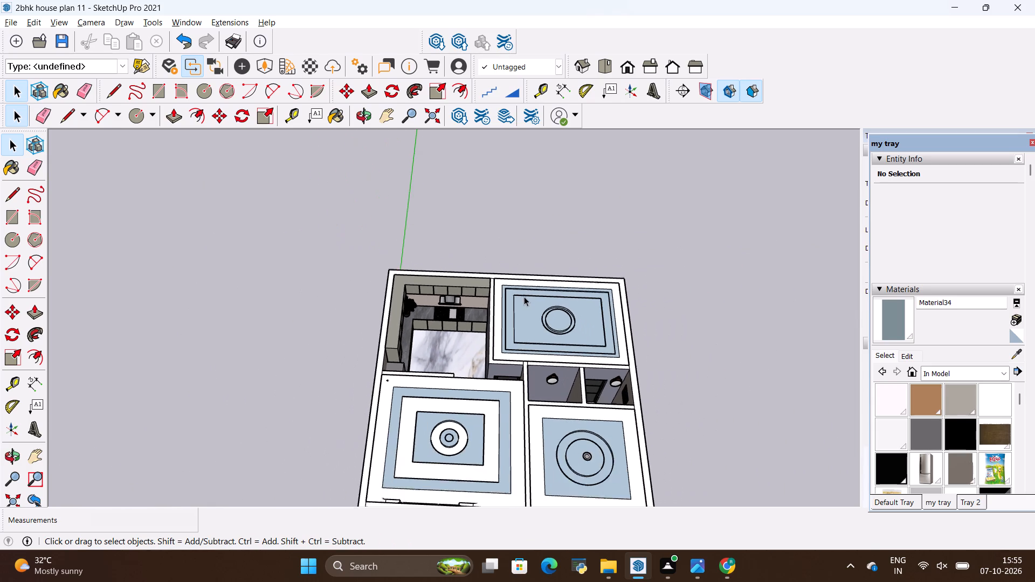
middle_click_drag(465, 403, 493, 312)
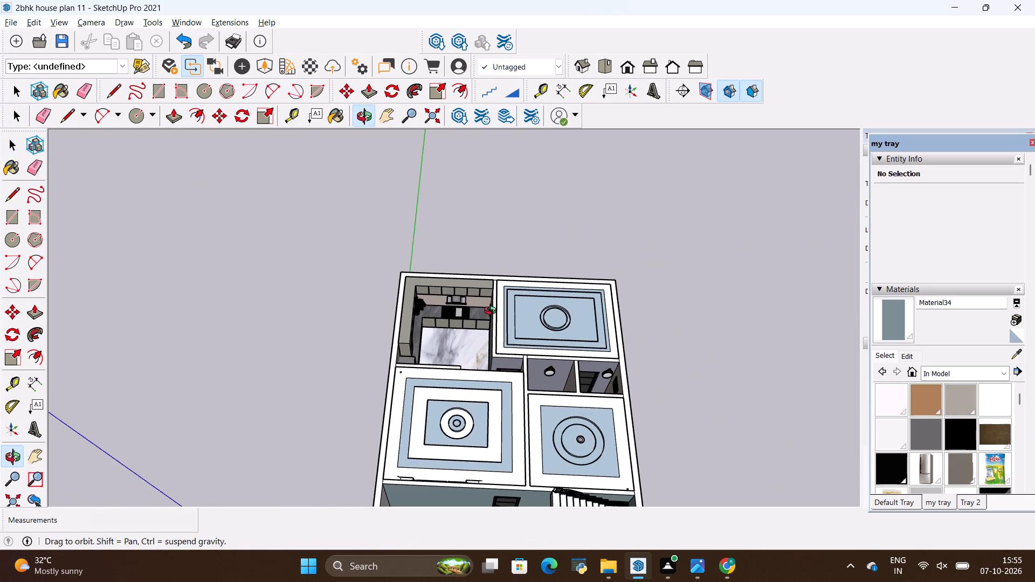
middle_click_drag(493, 312, 377, 341)
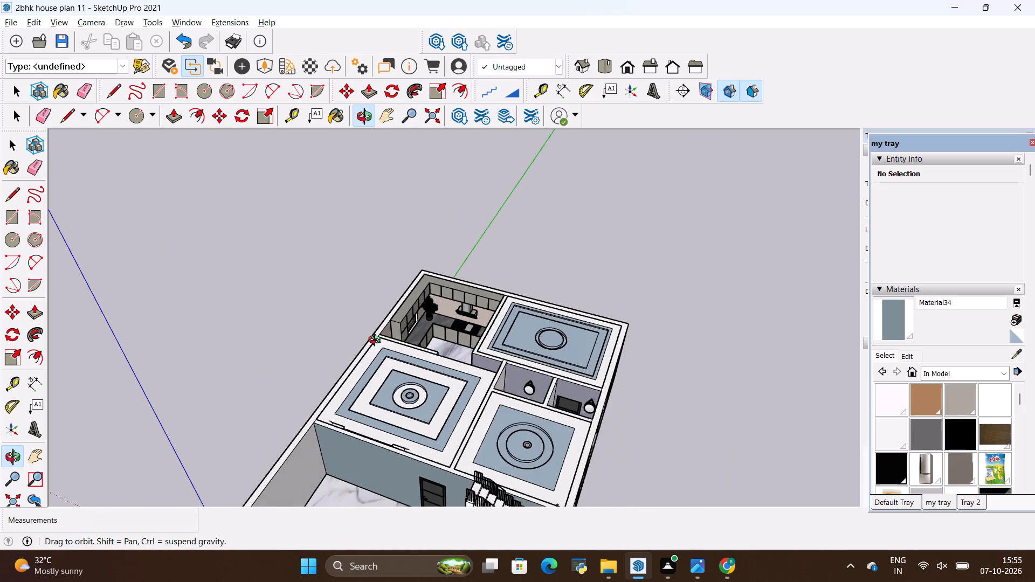
middle_click_drag(377, 341, 376, 341)
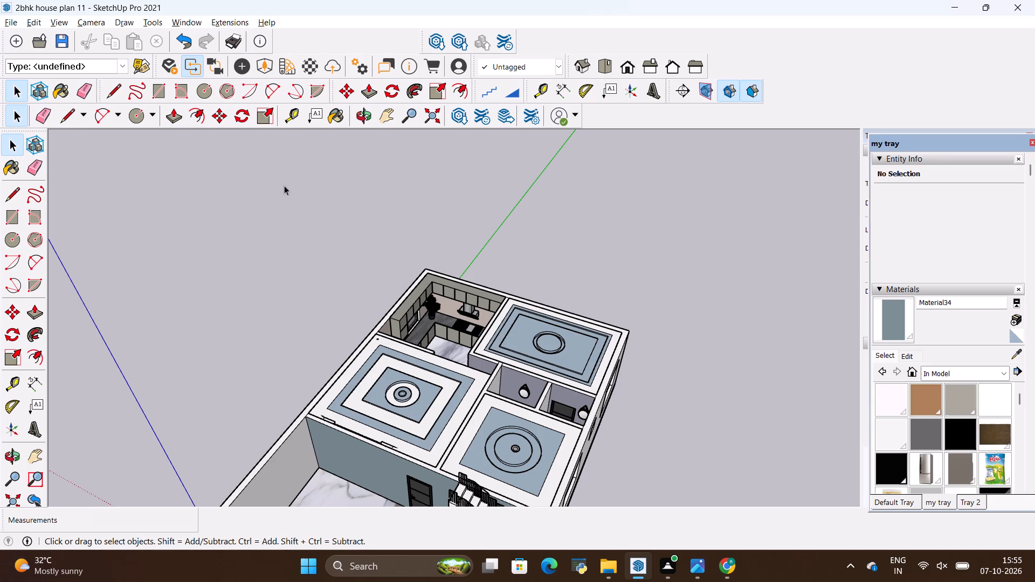
Examine the open kitchen up close, checking the upper cabinets, the chimney and the surrounding wall tops.
scroll(411, 286, "up", 17)
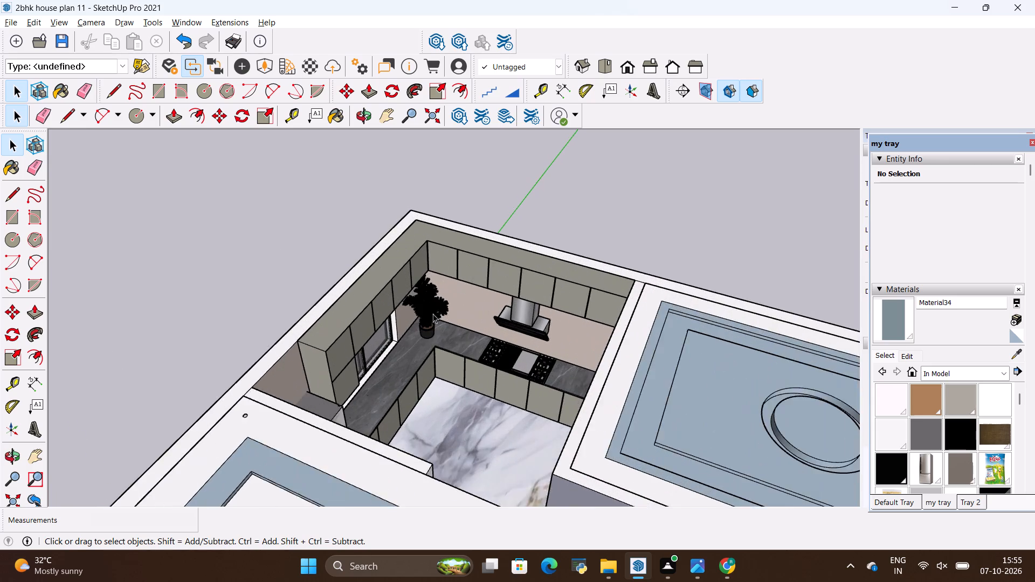
scroll(433, 314, "up", 9)
scroll(485, 299, "down", 5)
middle_click_drag(564, 252, 559, 224)
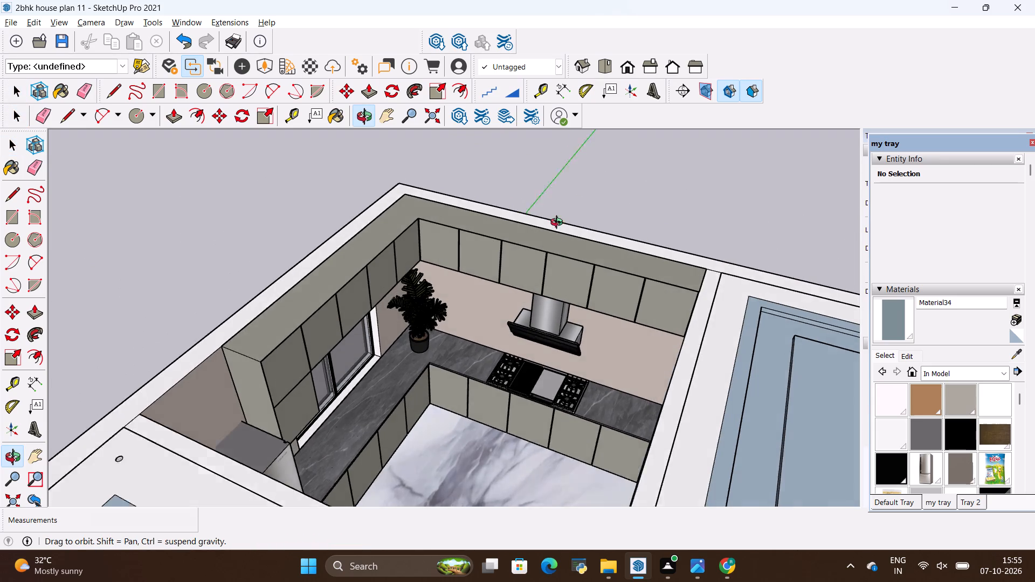
middle_click_drag(559, 224, 560, 211)
scroll(573, 219, "up", 2)
middle_click_drag(553, 275, 669, 308)
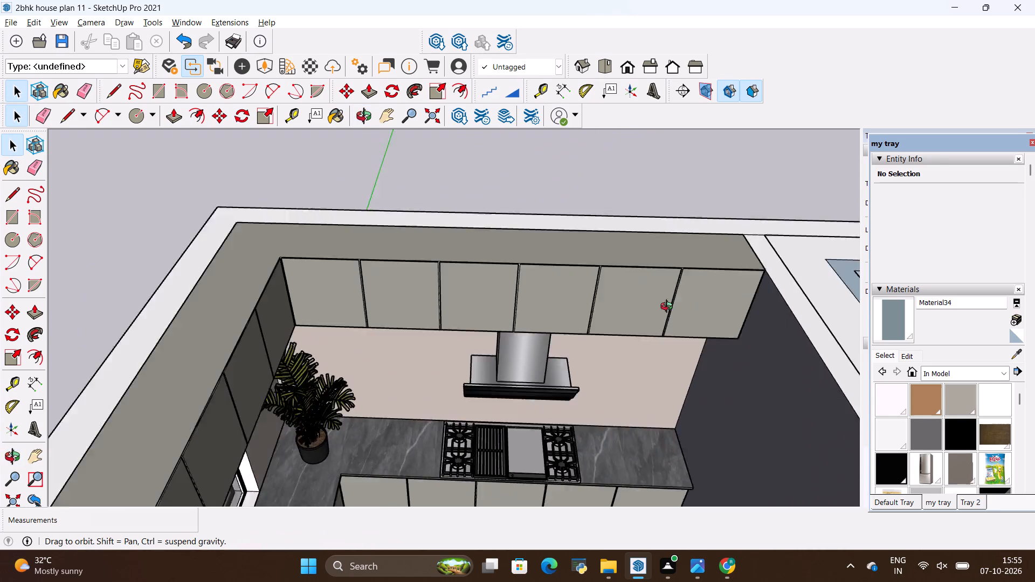
middle_click_drag(669, 308, 571, 238)
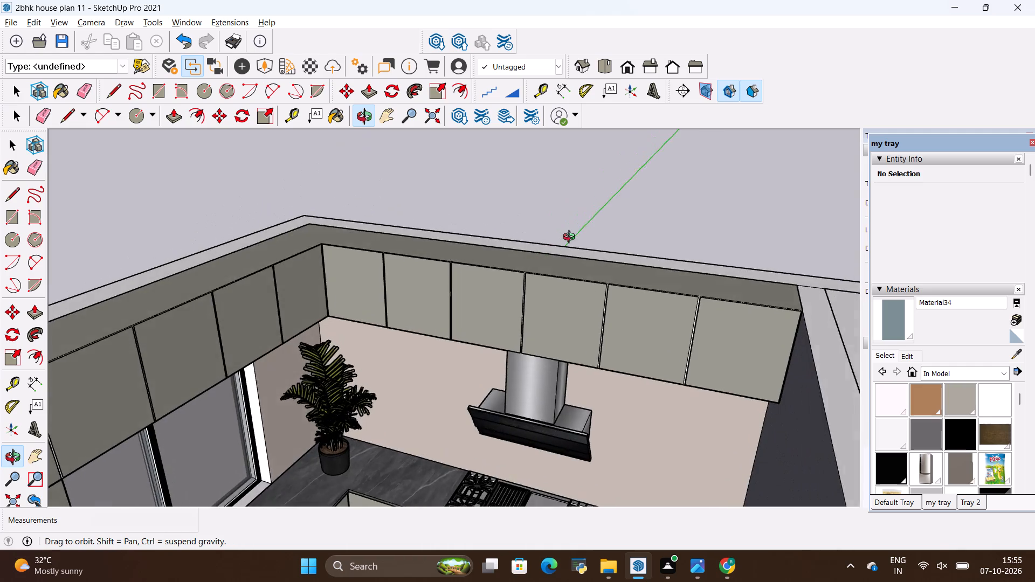
middle_click_drag(571, 238, 439, 341)
scroll(615, 265, "down", 2)
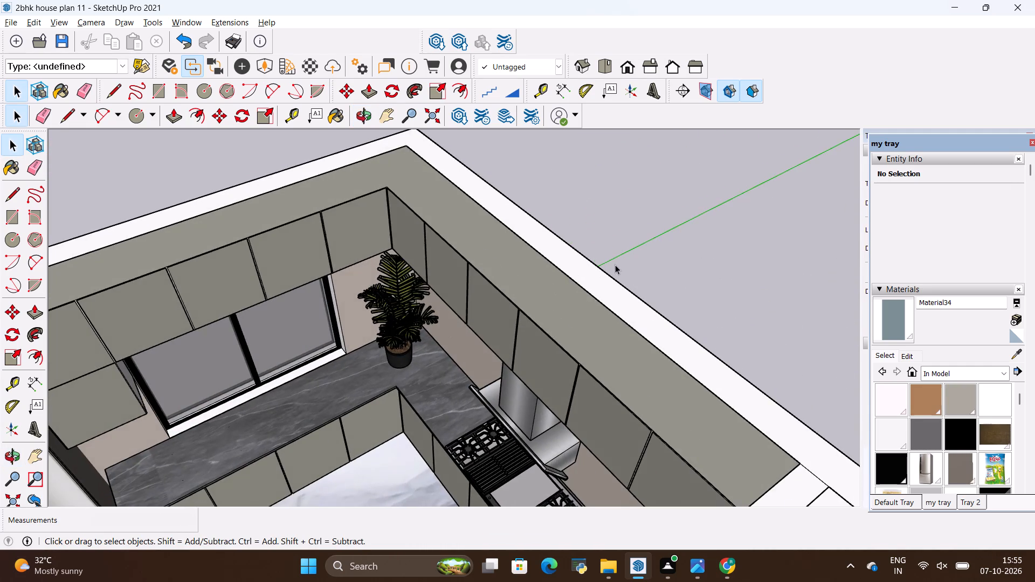
scroll(615, 265, "down", 3)
scroll(391, 254, "down", 4)
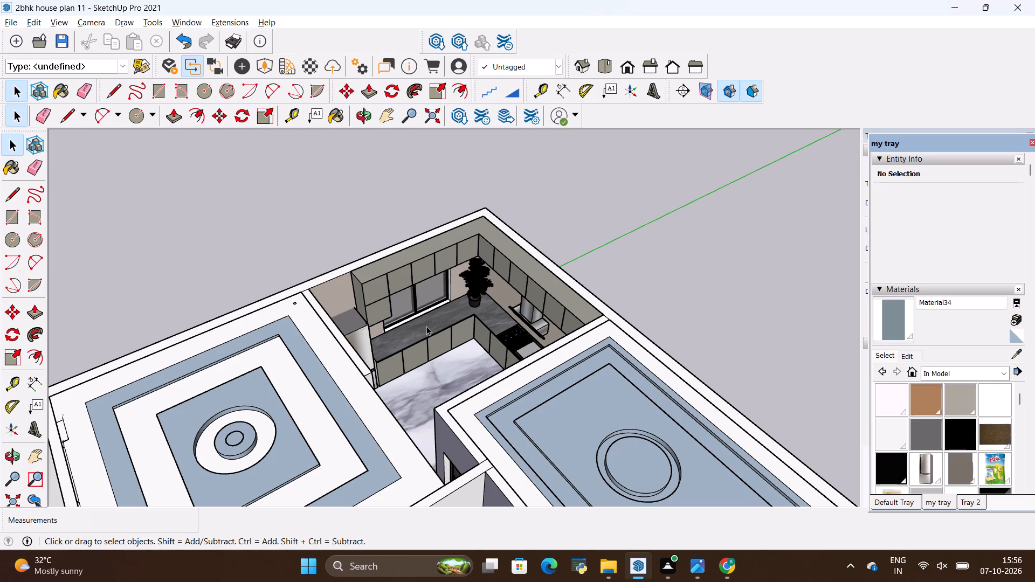
key("space")
scroll(413, 211, "down", 4)
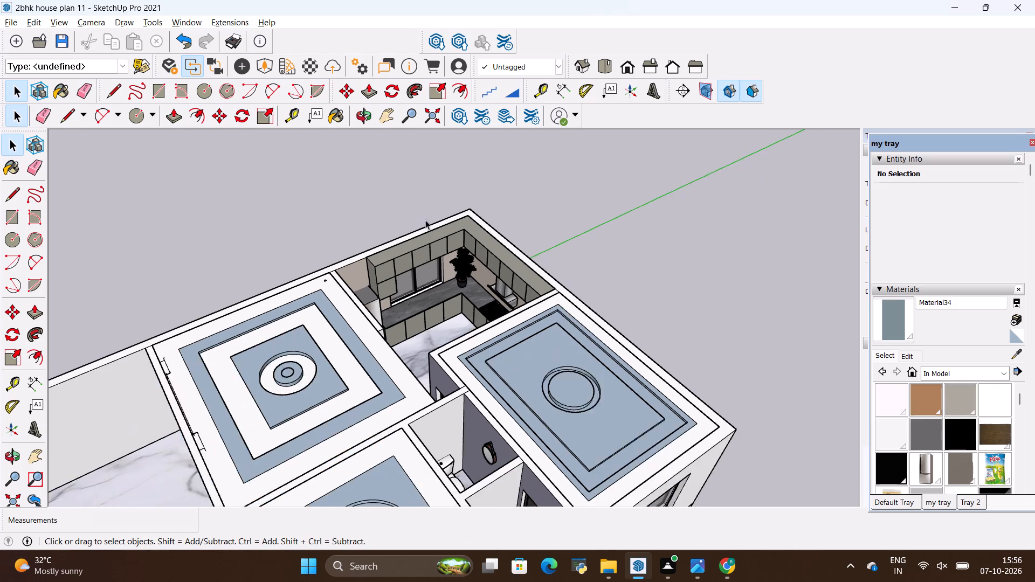
scroll(392, 289, "down", 2)
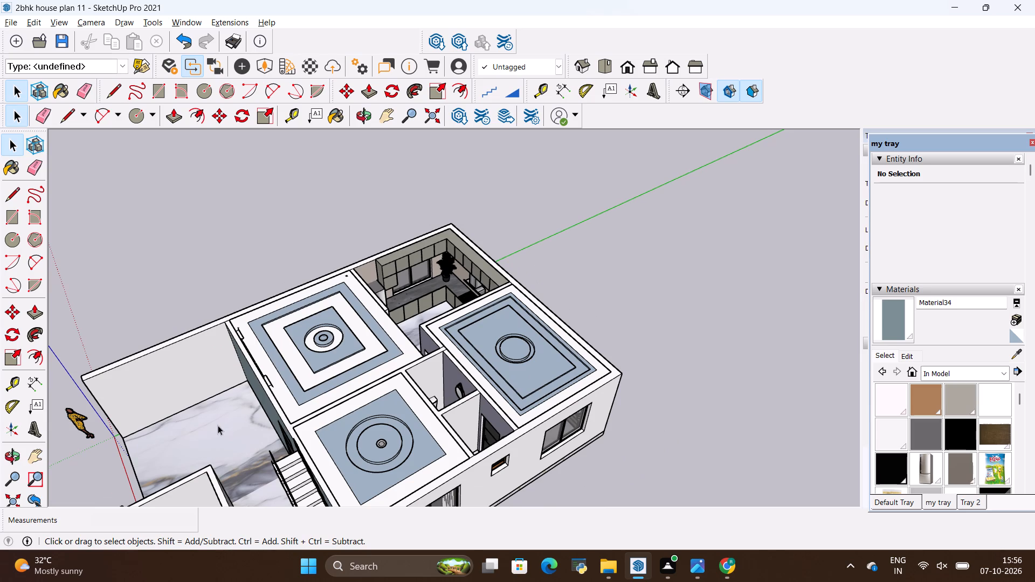
Draw a rectangle of about 13' 9" by 12' 3" across the open kitchen between its opposite inner wall-top corners.
middle_click_drag(216, 424, 330, 321)
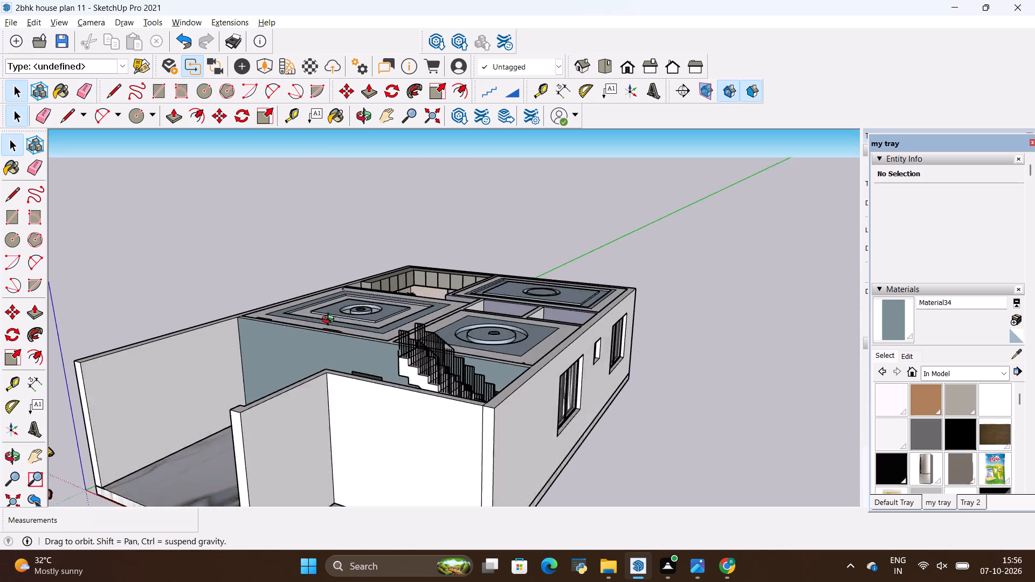
middle_click_drag(330, 321, 623, 371)
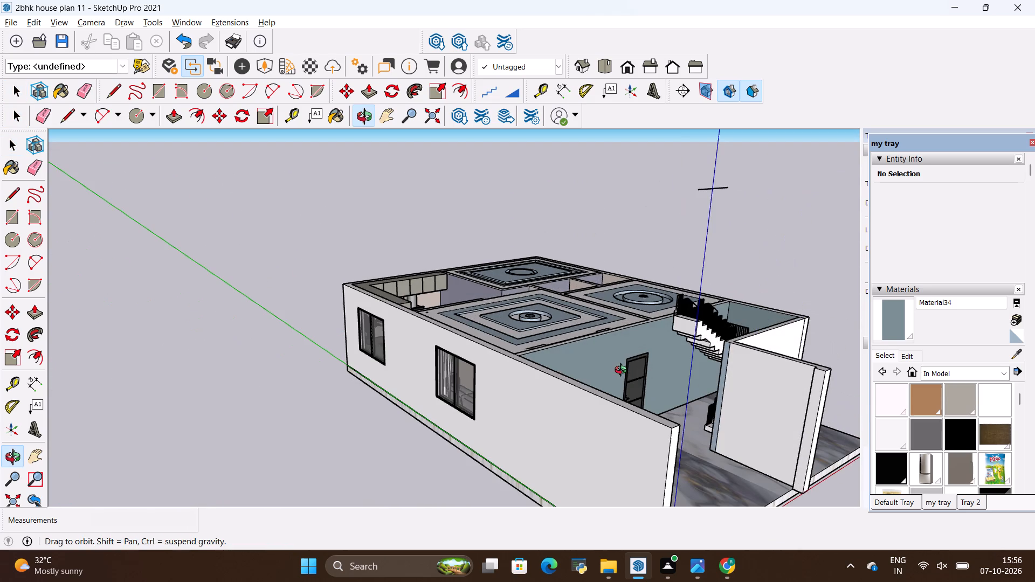
middle_click_drag(623, 371, 610, 373)
middle_click_drag(585, 377, 411, 414)
scroll(418, 274, "up", 7)
middle_click_drag(456, 272, 432, 332)
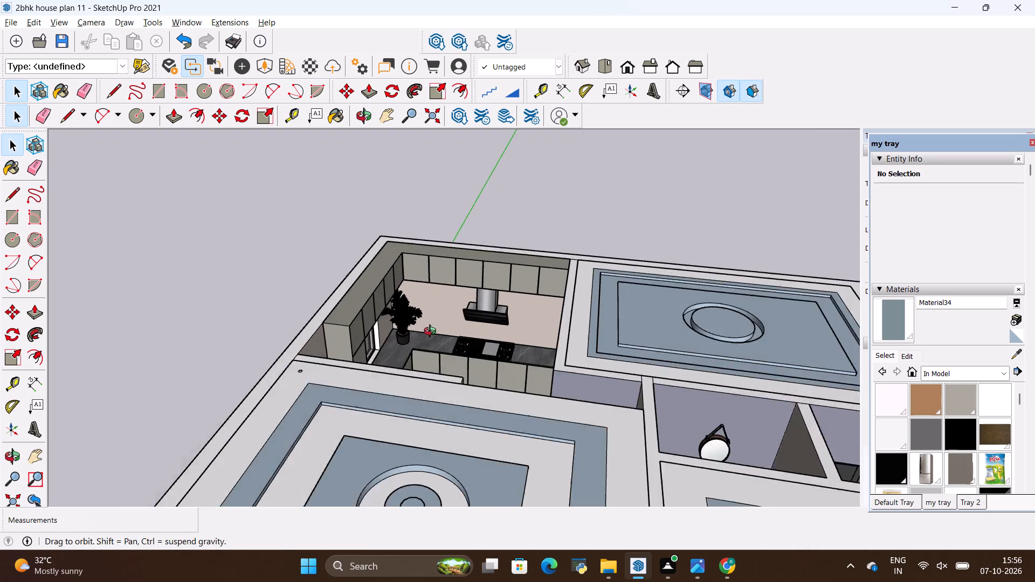
middle_click_drag(432, 332, 426, 355)
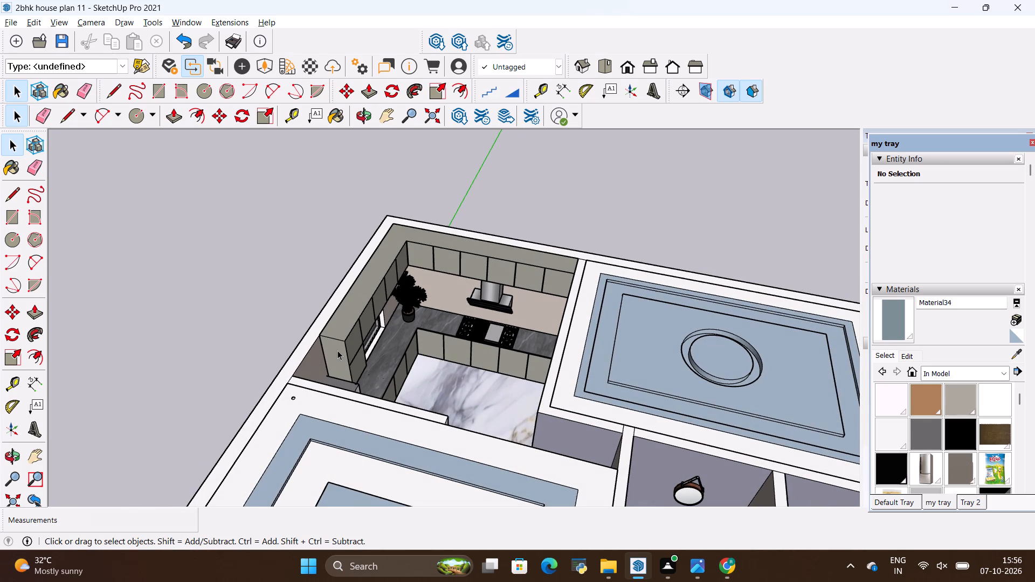
key("r")
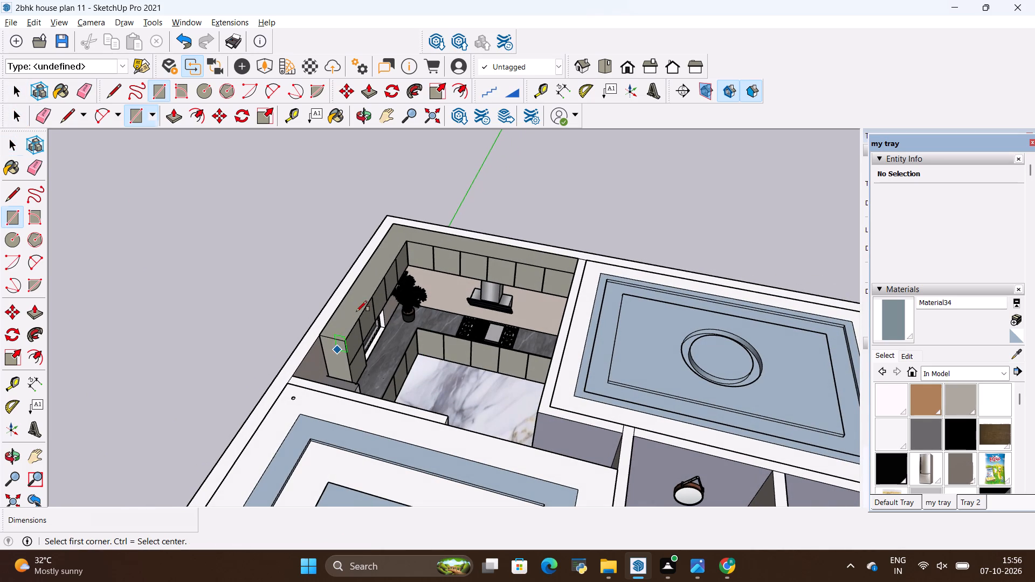
left_click(294, 375)
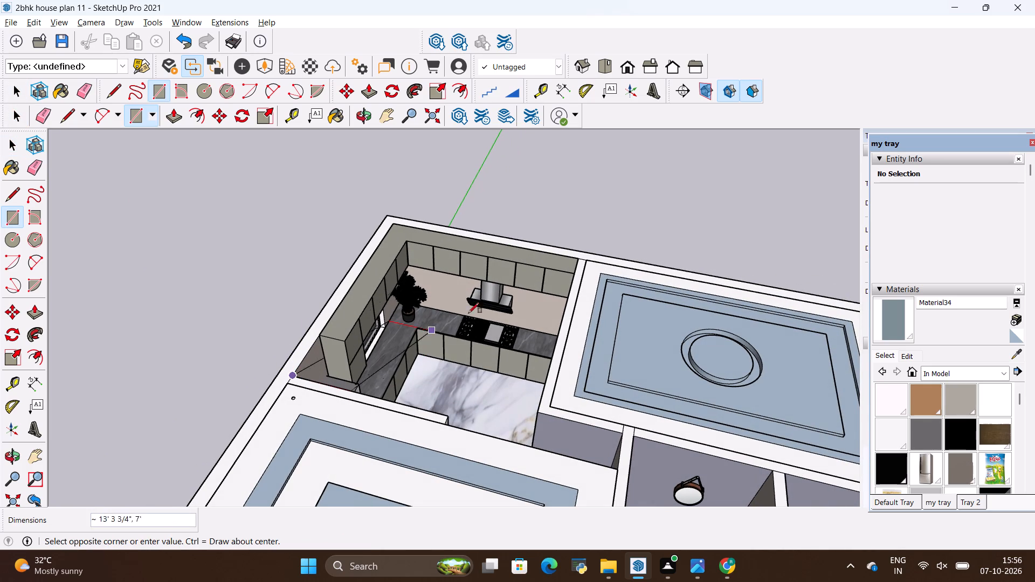
left_click(578, 265)
Examine the covered kitchen alongside the three false ceilings from several sides, leaving the Rectangle tool with nothing selected.
scroll(344, 372, "down", 4)
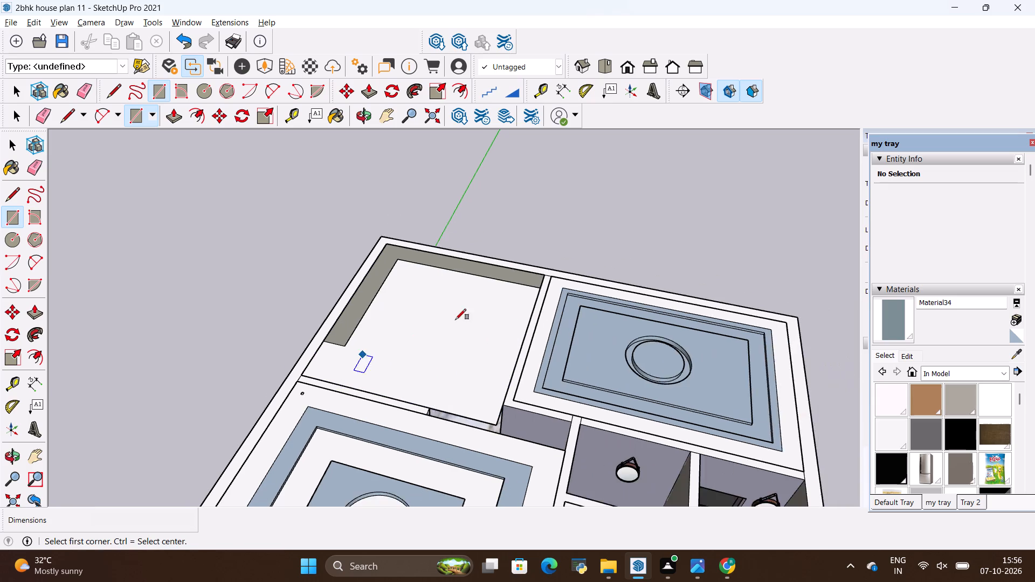
scroll(486, 311, "down", 18)
scroll(495, 309, "down", 8)
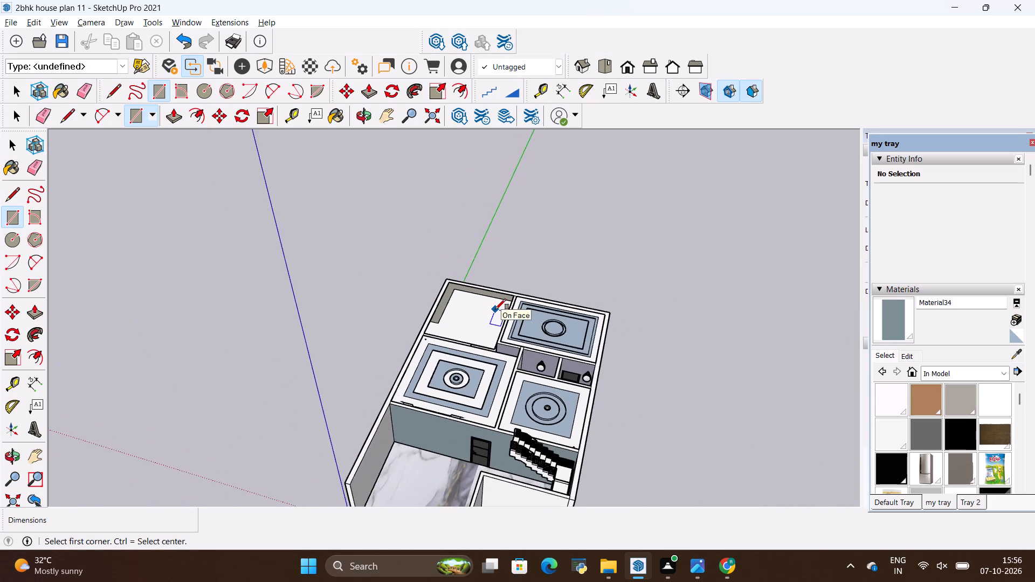
scroll(495, 309, "down", 2)
scroll(462, 489, "up", 8)
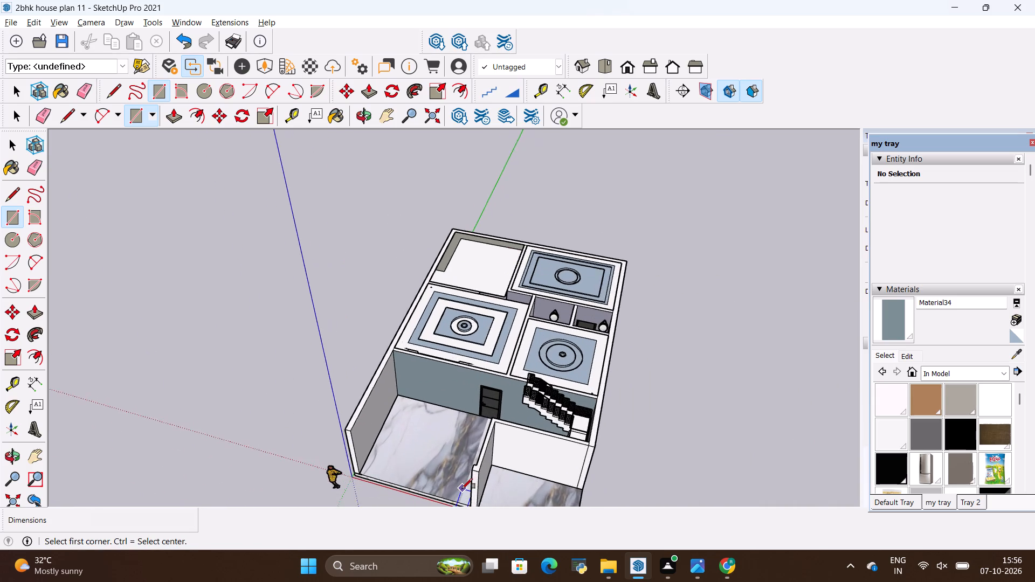
scroll(462, 489, "up", 4)
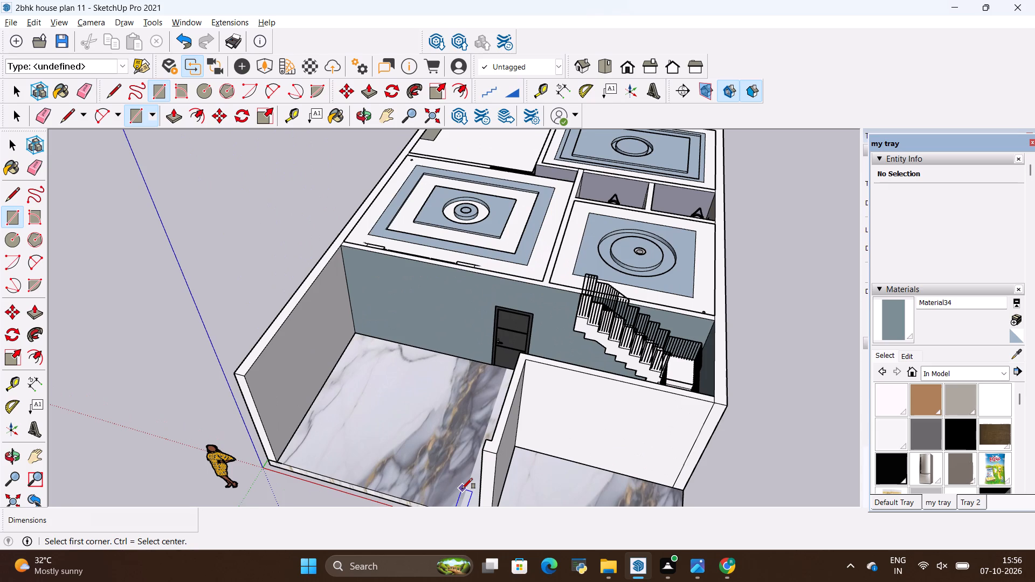
scroll(462, 489, "down", 13)
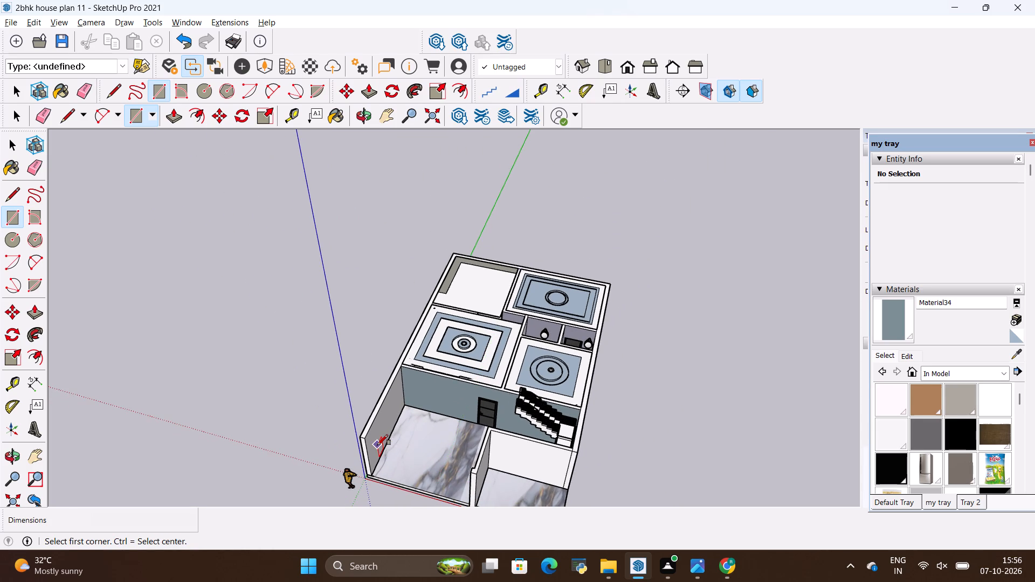
scroll(385, 436, "down", 6)
middle_click_drag(425, 440, 697, 411)
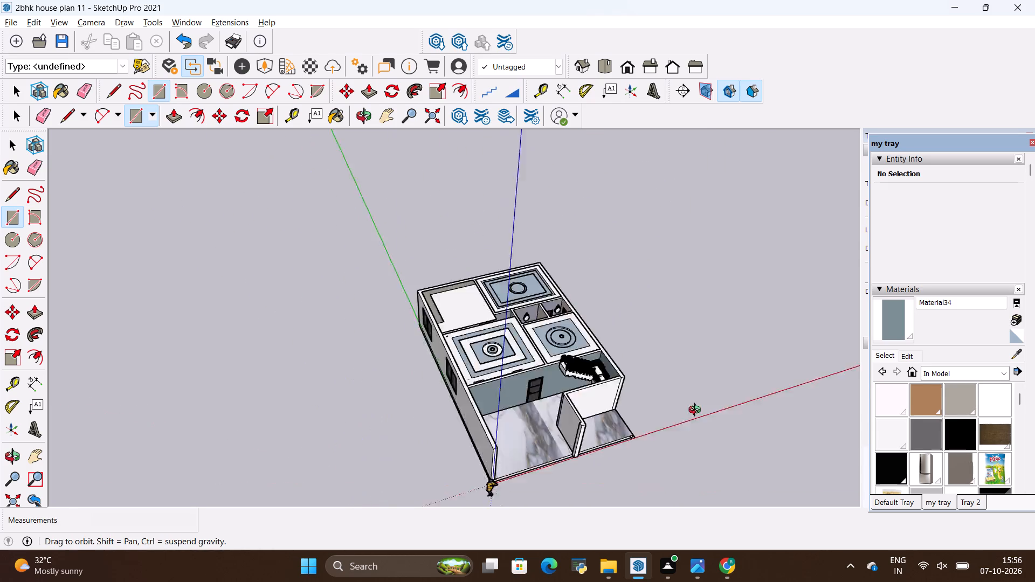
middle_click_drag(697, 411, 487, 380)
scroll(500, 356, "up", 12)
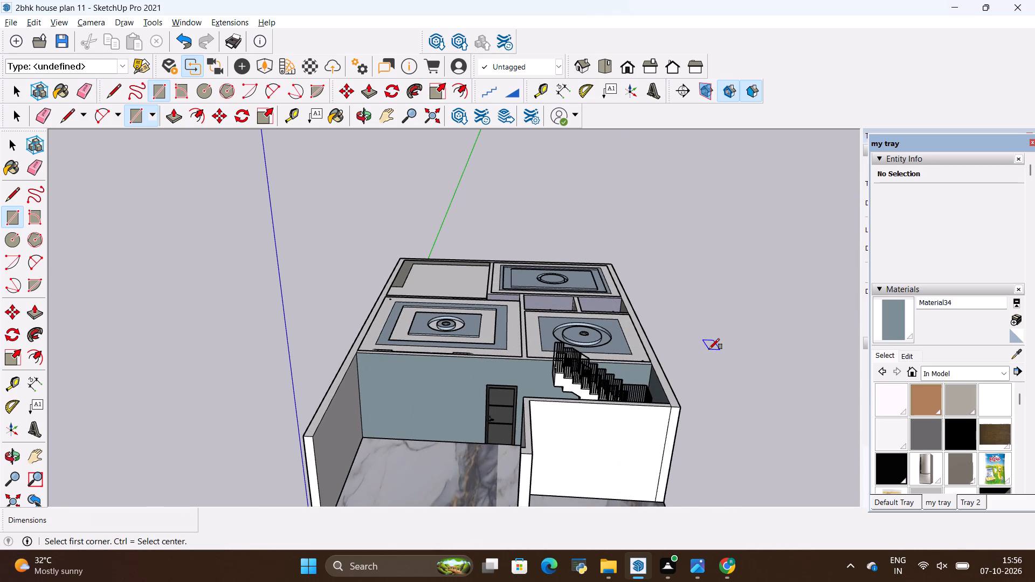
key("space")
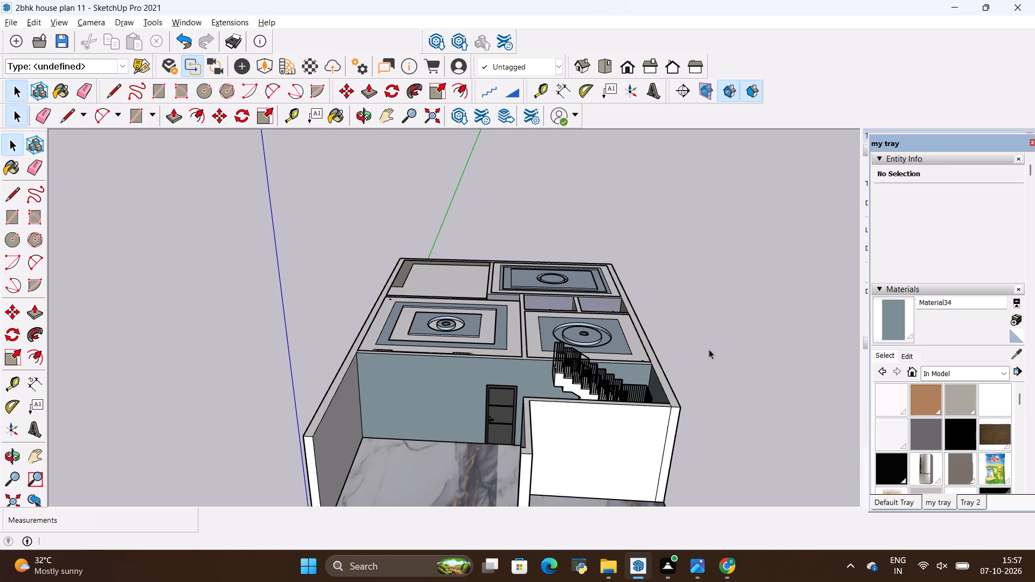
left_click(709, 349)
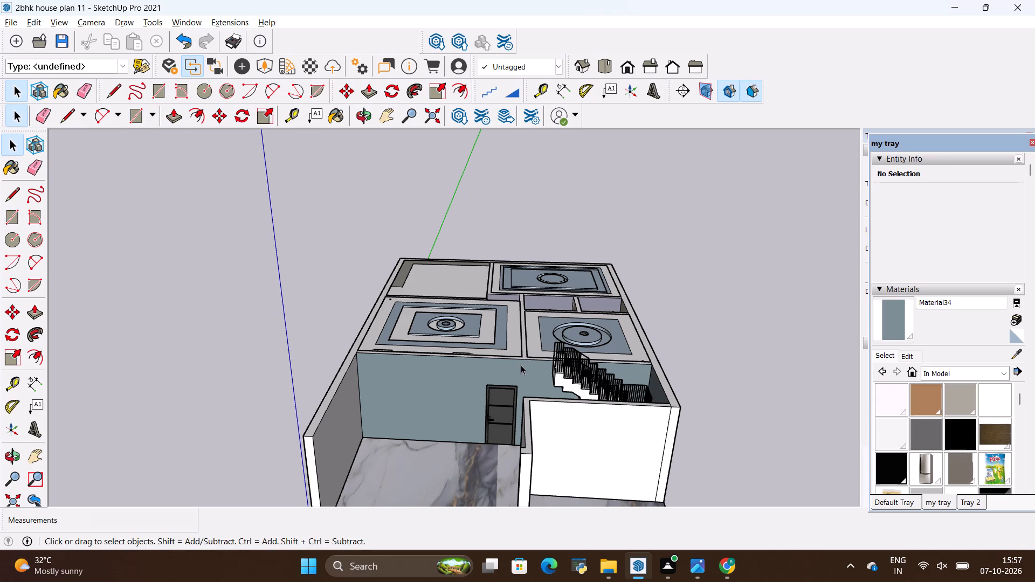
scroll(520, 365, "down", 3)
left_click(677, 355)
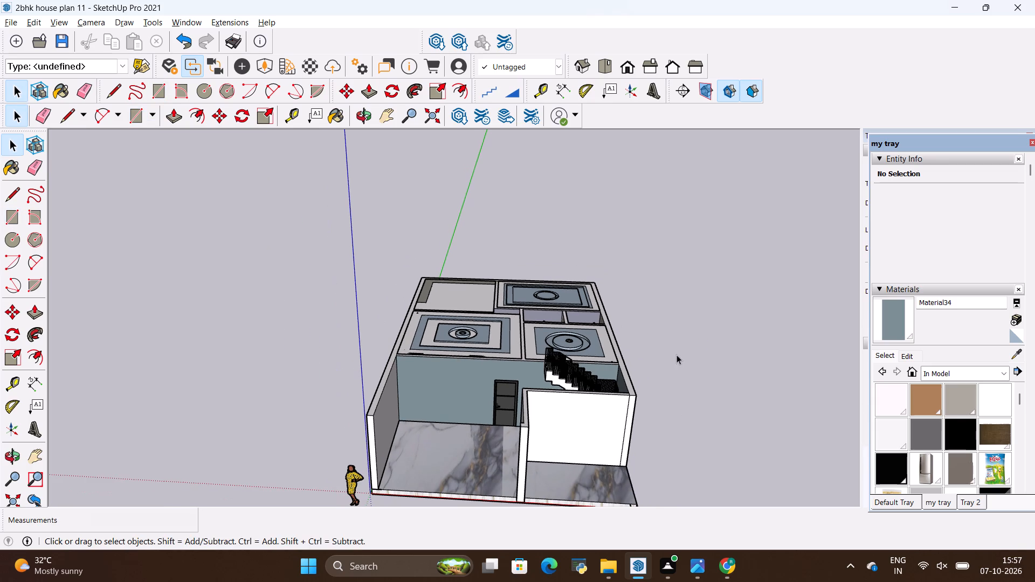
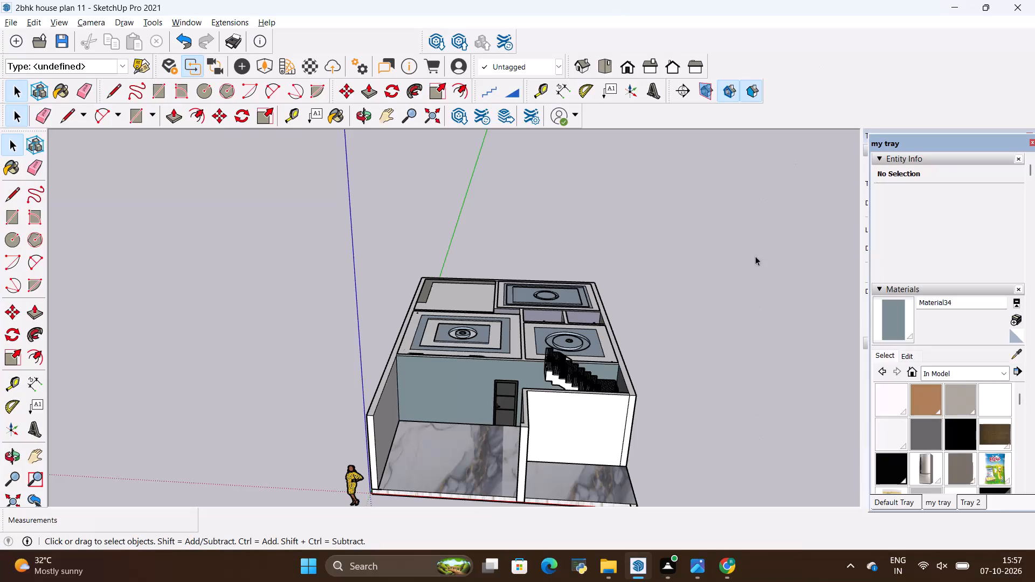
Examine the house model from the front, the windowed side and above, including the open rooms and ceiling designs.
scroll(653, 321, "down", 2)
key("space")
left_click(376, 389)
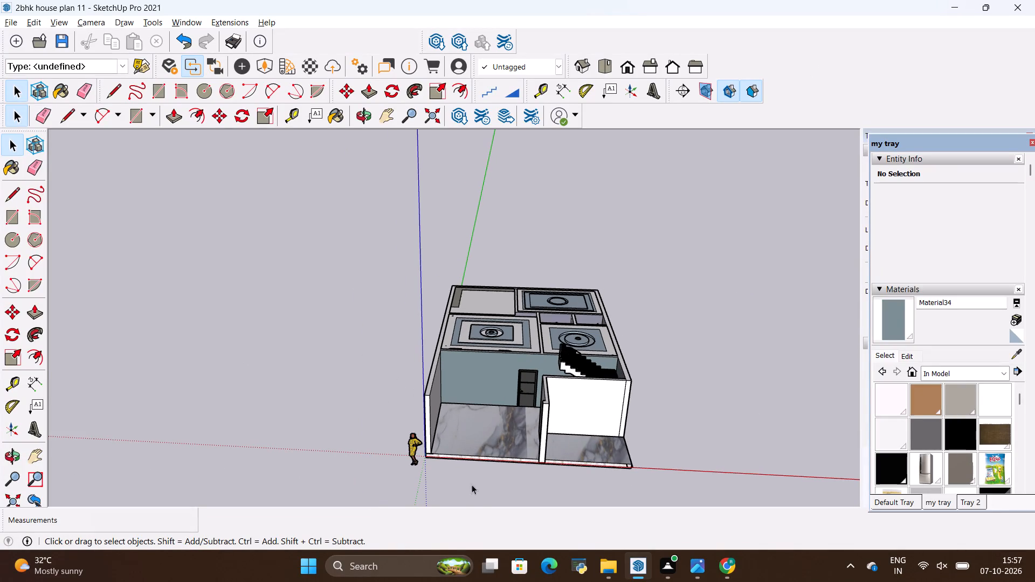
scroll(474, 495, "up", 13)
middle_click_drag(553, 328, 363, 293)
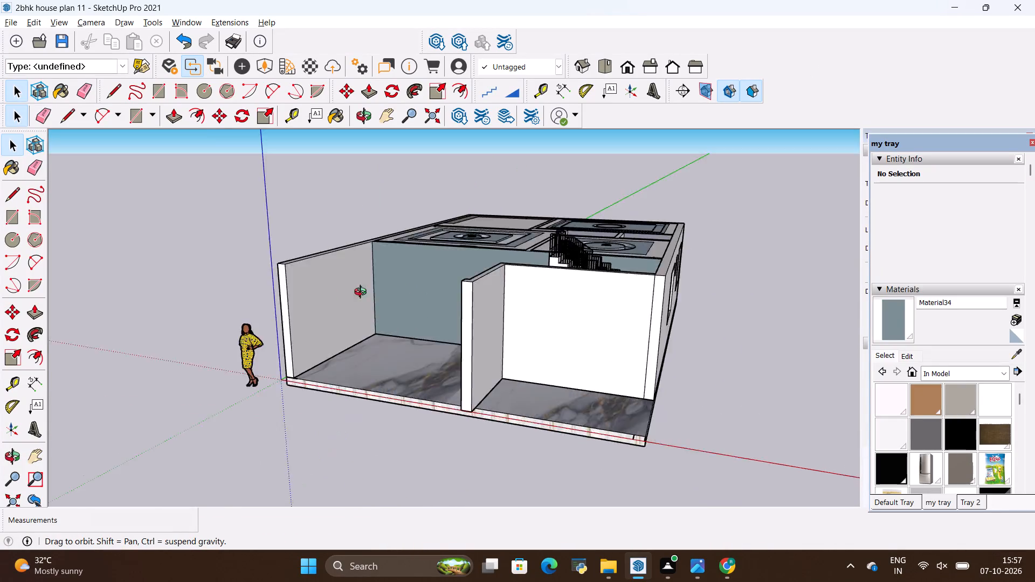
middle_click_drag(363, 293, 698, 352)
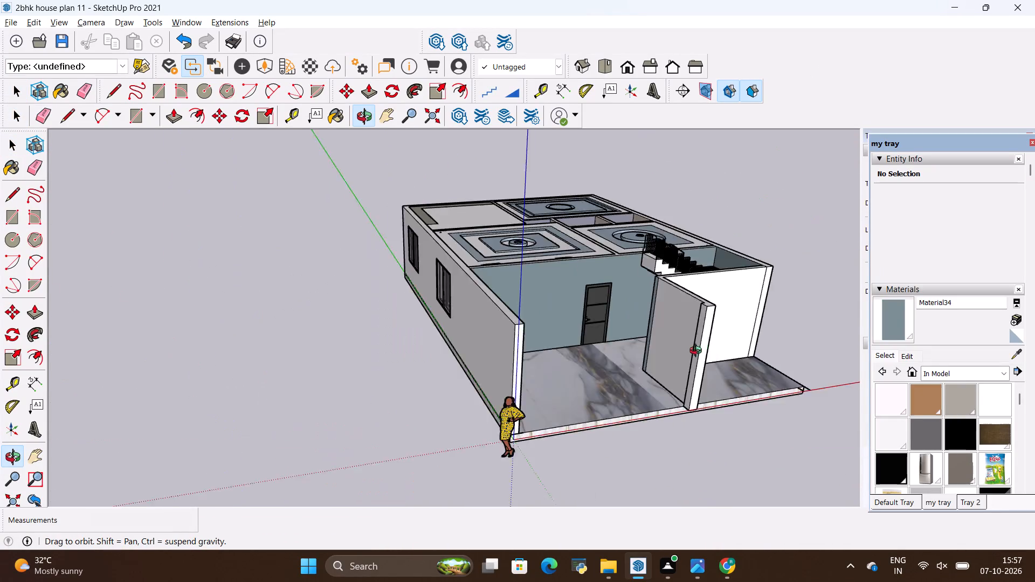
middle_click_drag(698, 352, 703, 410)
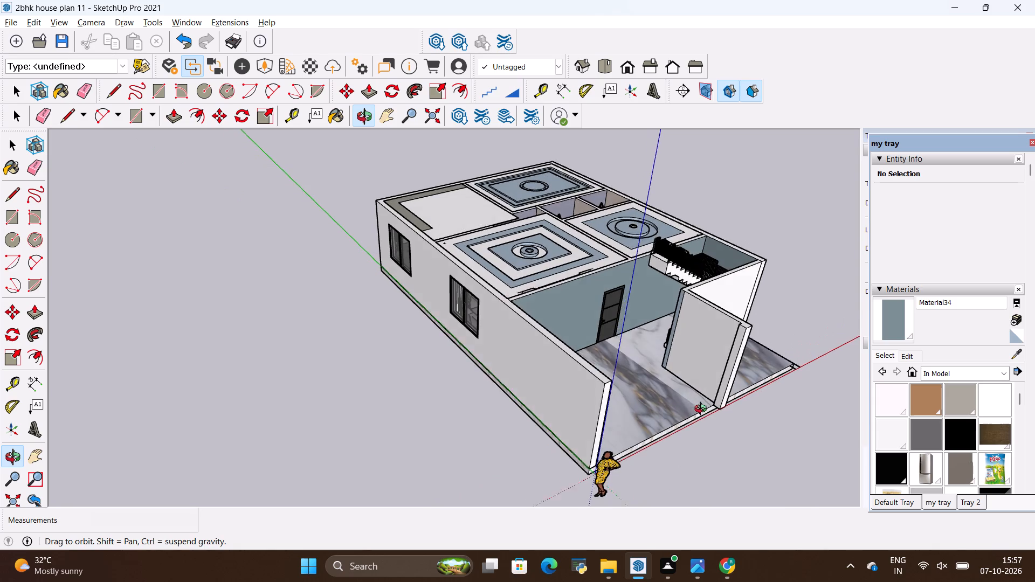
middle_click_drag(703, 410, 703, 412)
scroll(633, 372, "down", 5)
scroll(702, 230, "up", 3)
scroll(579, 314, "up", 4)
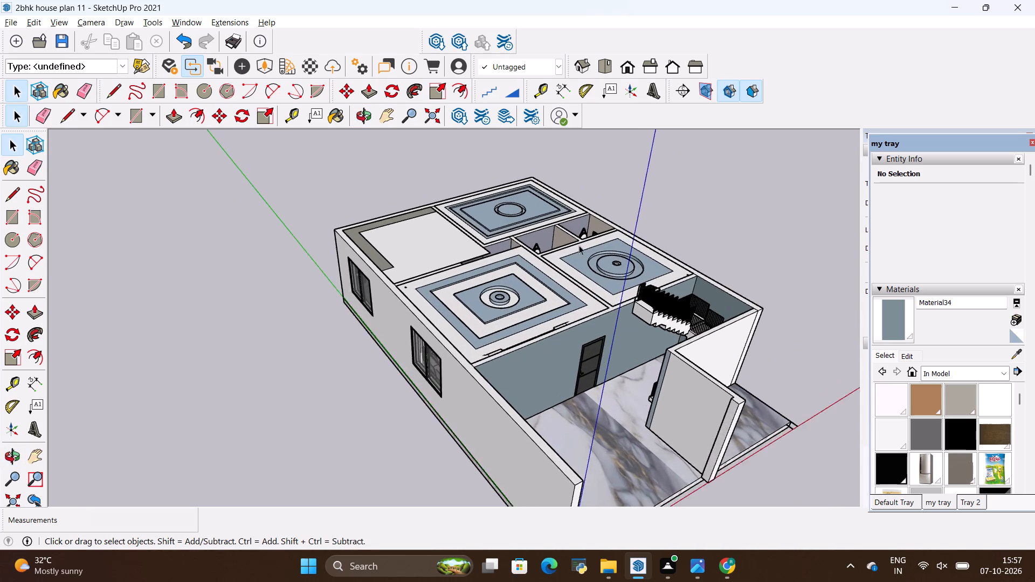
scroll(562, 218, "up", 16)
scroll(425, 269, "down", 6)
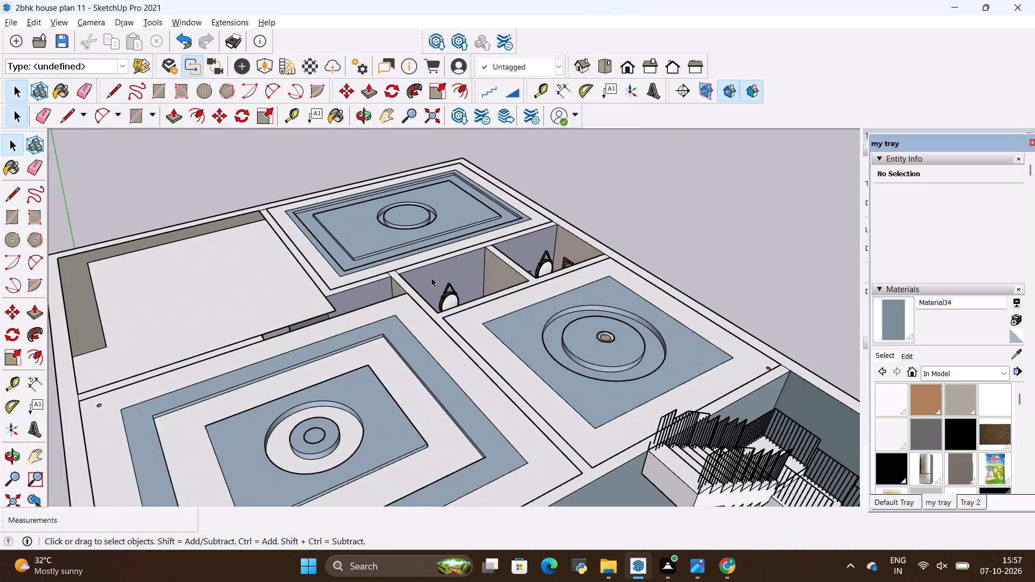
scroll(439, 323, "down", 8)
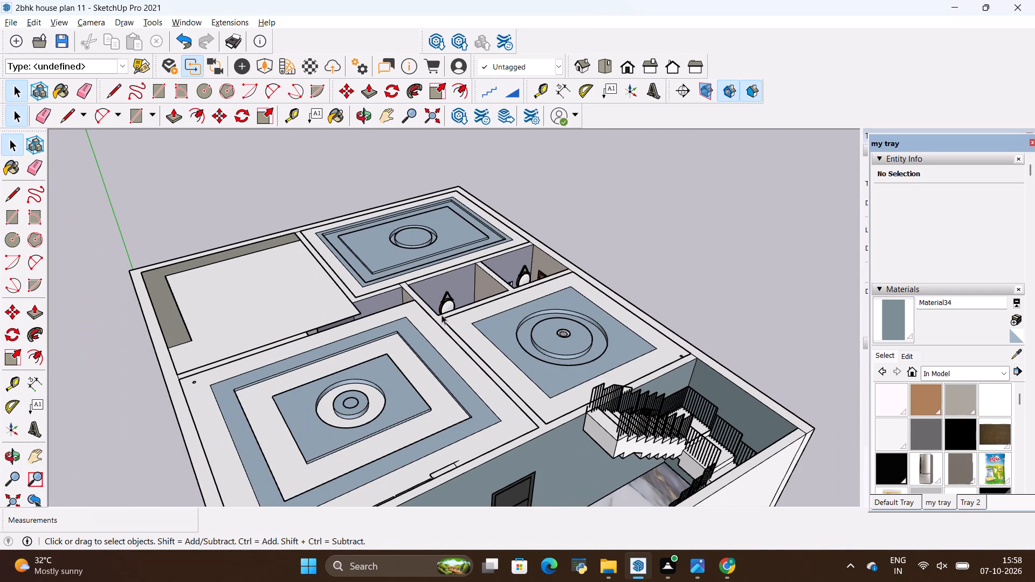
scroll(441, 315, "down", 3)
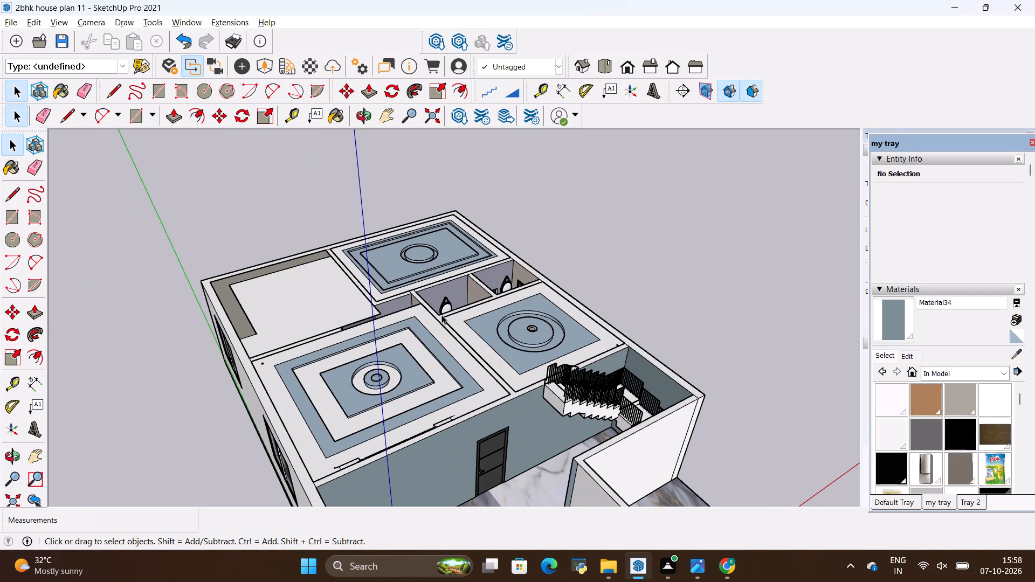
scroll(210, 299, "down", 4)
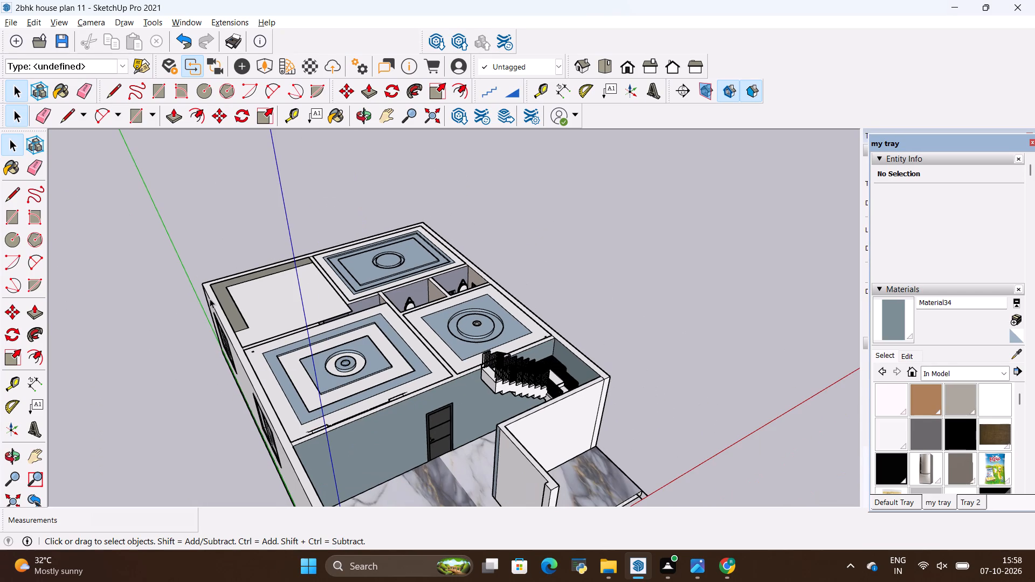
scroll(210, 299, "down", 5)
scroll(302, 278, "down", 4)
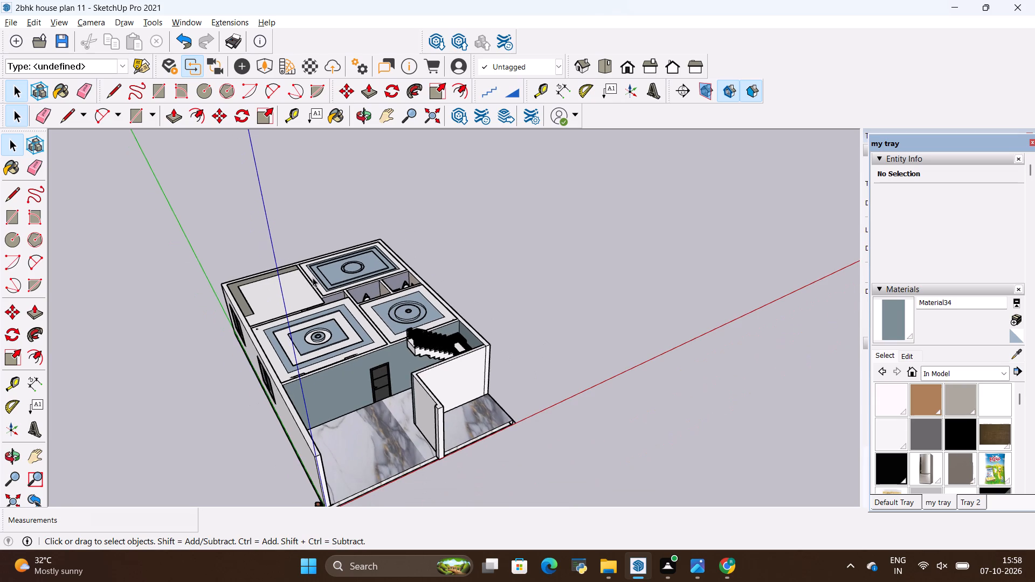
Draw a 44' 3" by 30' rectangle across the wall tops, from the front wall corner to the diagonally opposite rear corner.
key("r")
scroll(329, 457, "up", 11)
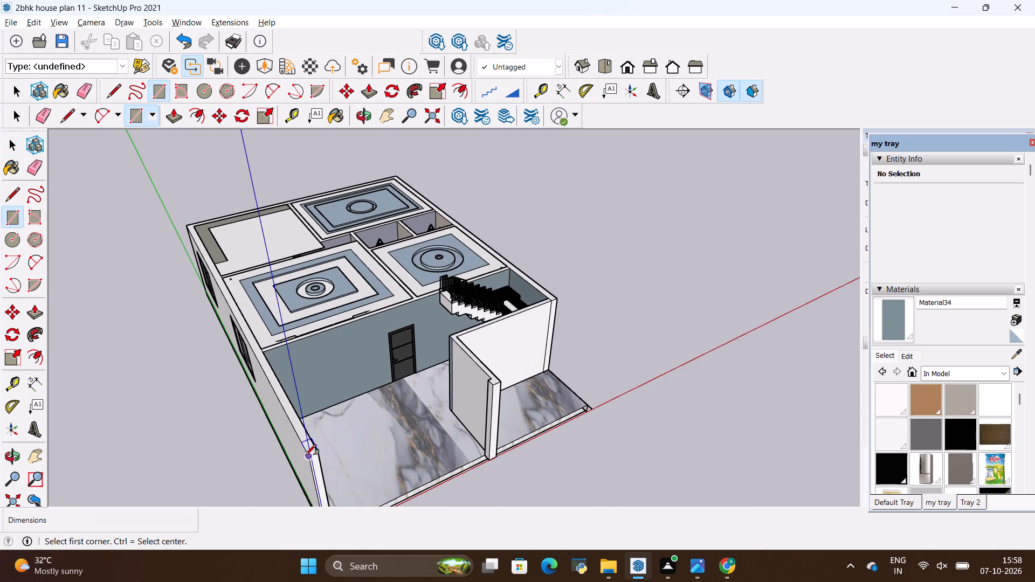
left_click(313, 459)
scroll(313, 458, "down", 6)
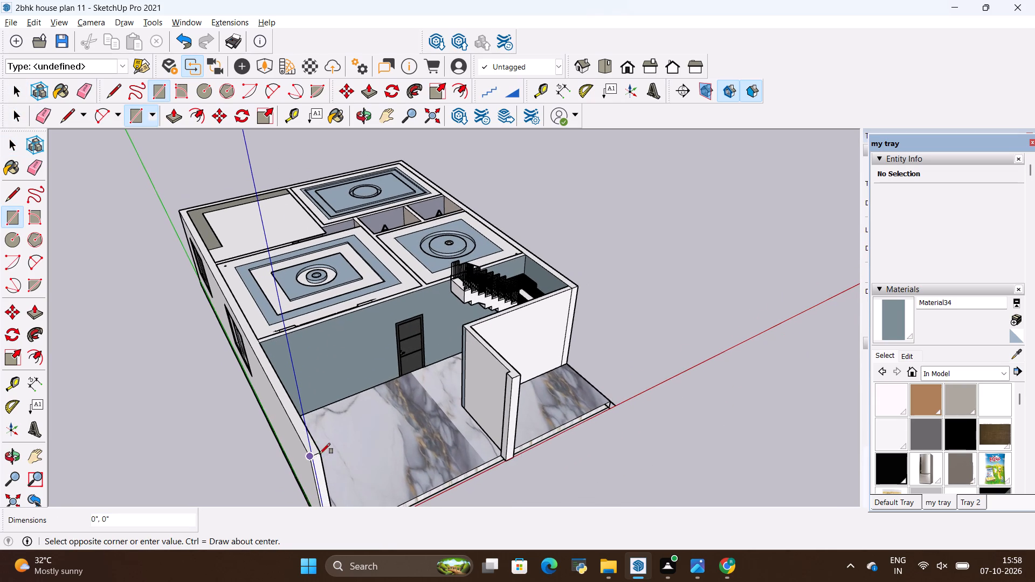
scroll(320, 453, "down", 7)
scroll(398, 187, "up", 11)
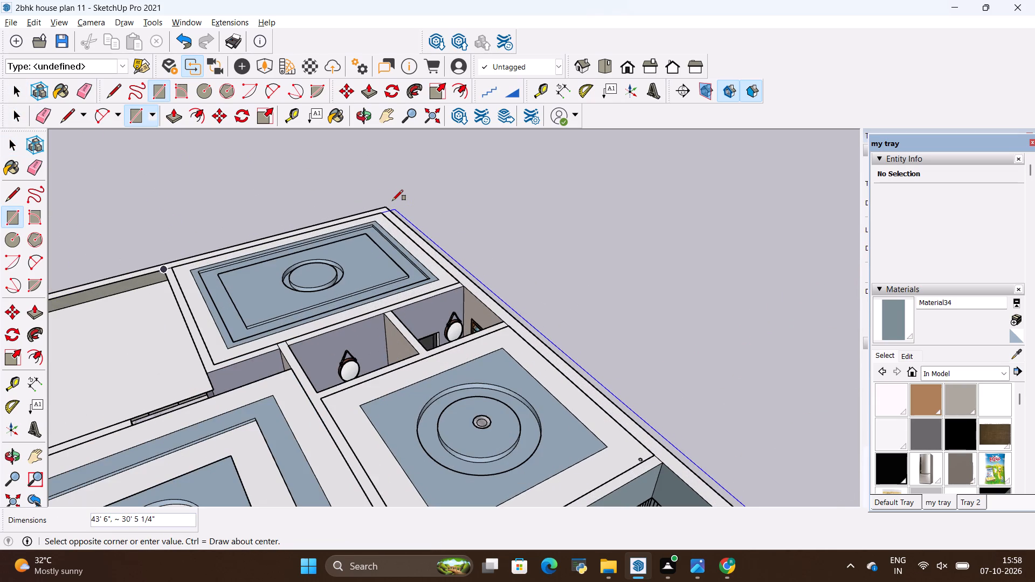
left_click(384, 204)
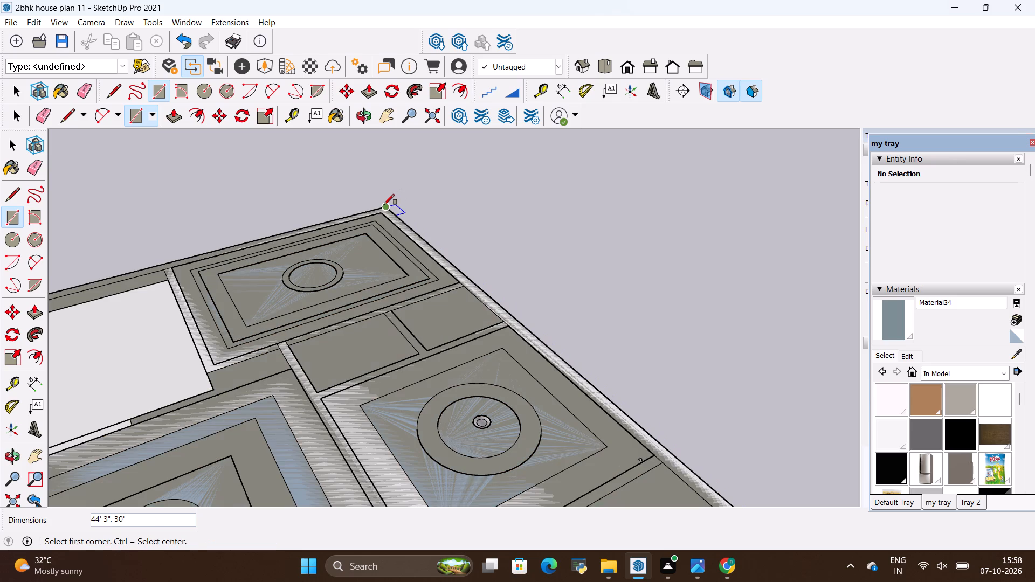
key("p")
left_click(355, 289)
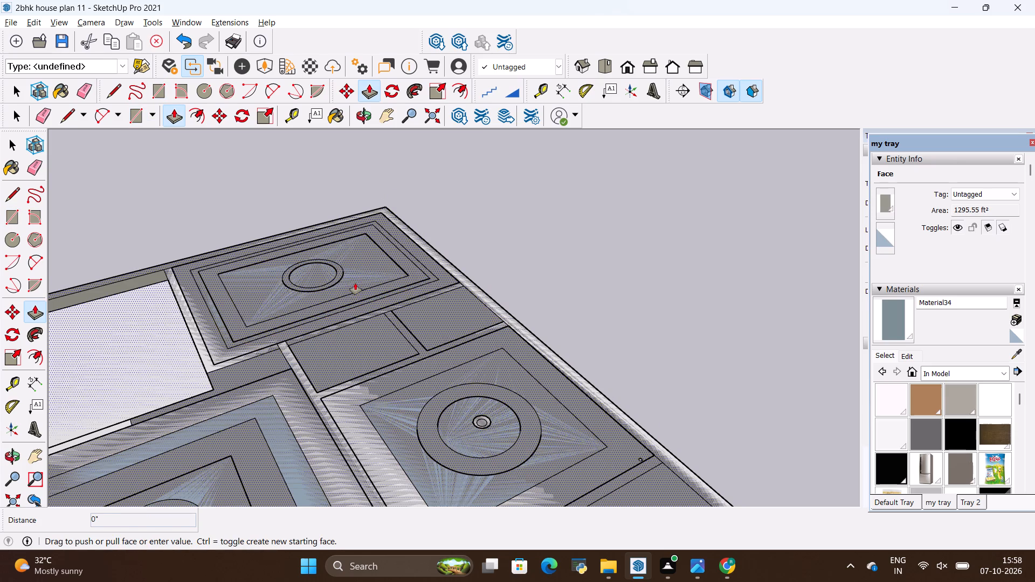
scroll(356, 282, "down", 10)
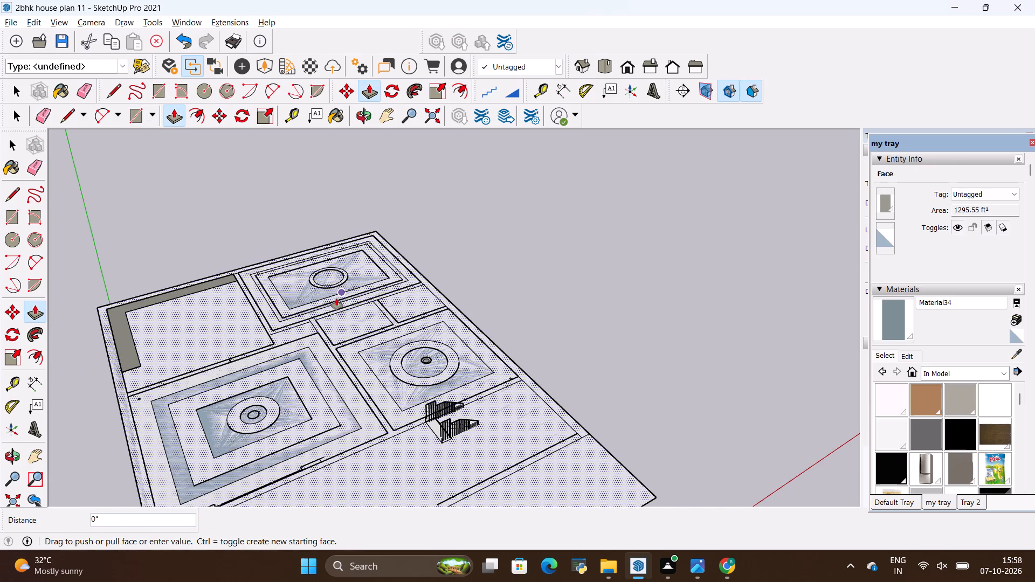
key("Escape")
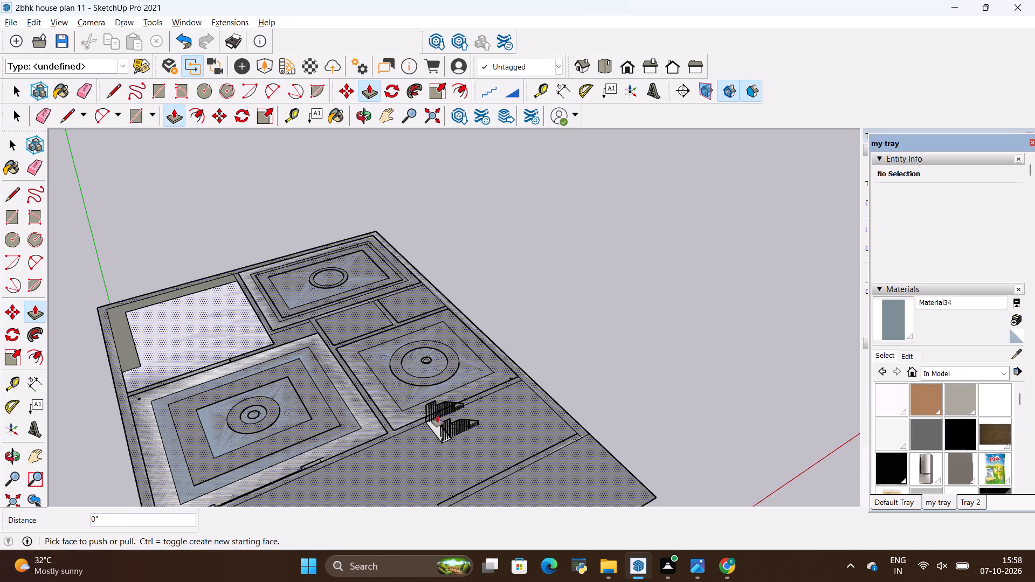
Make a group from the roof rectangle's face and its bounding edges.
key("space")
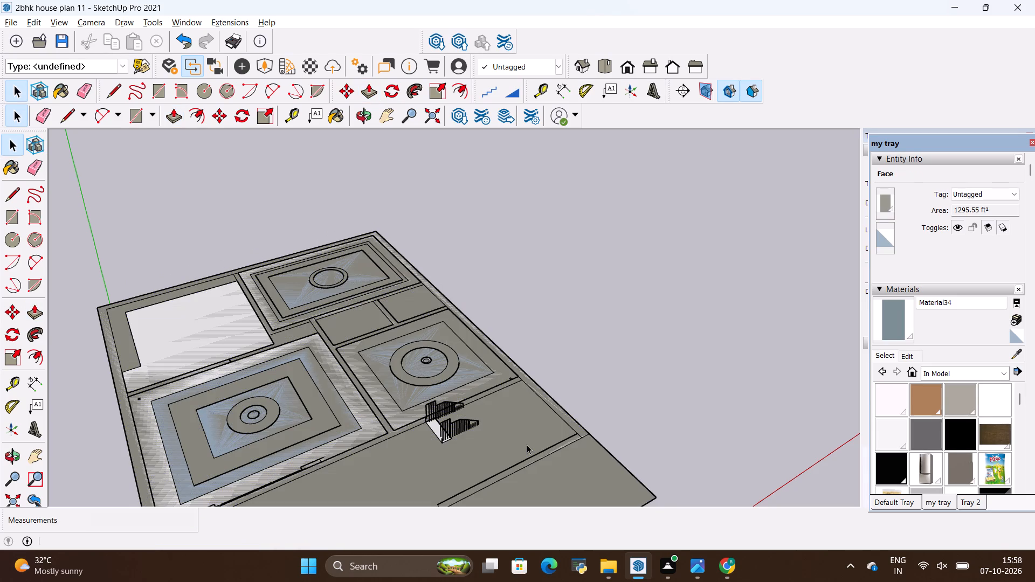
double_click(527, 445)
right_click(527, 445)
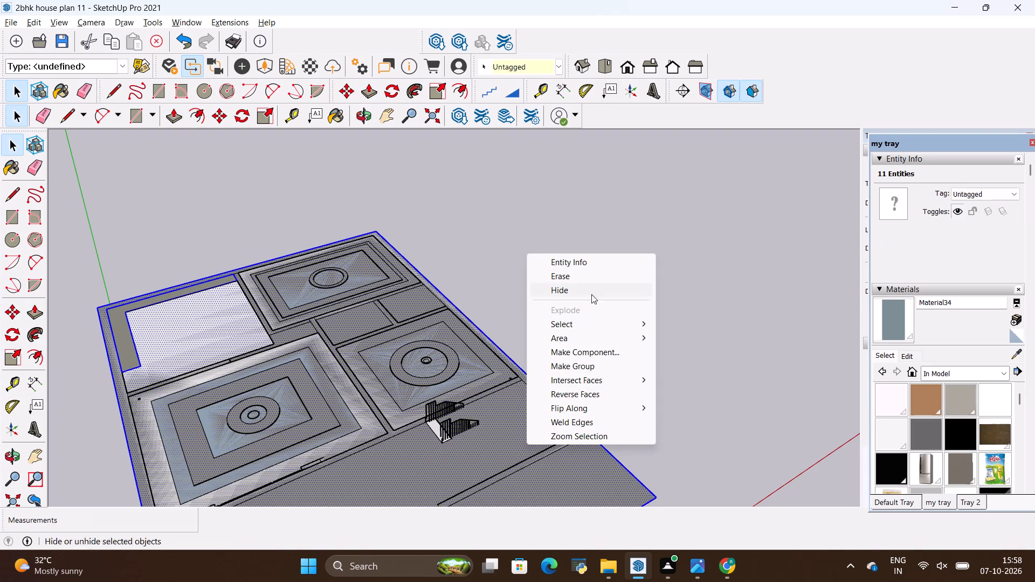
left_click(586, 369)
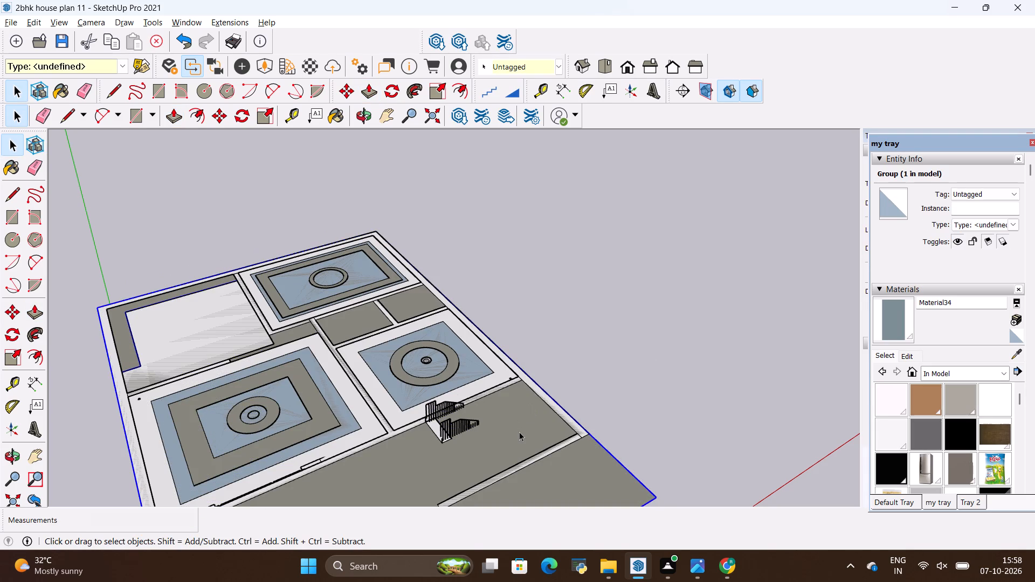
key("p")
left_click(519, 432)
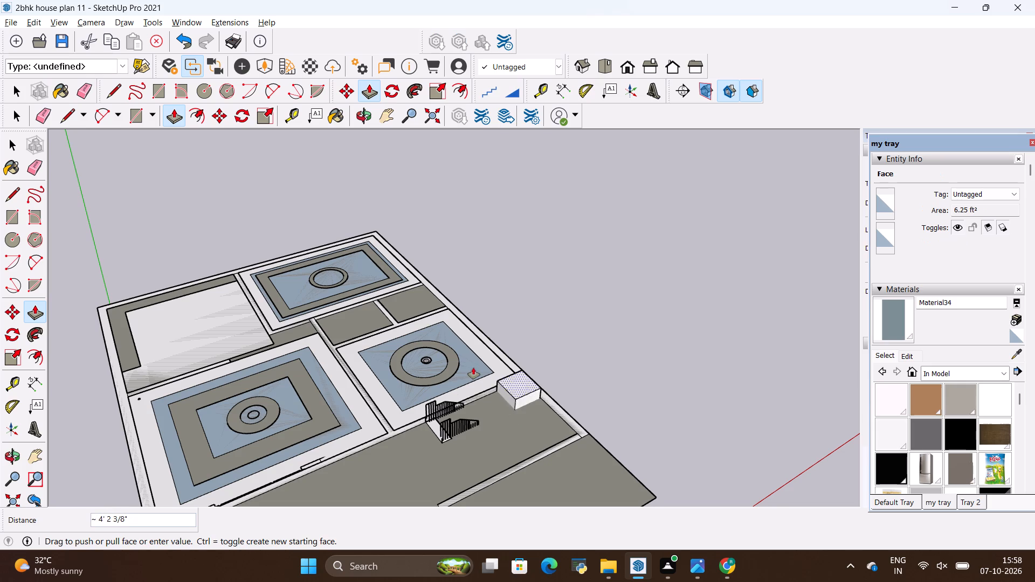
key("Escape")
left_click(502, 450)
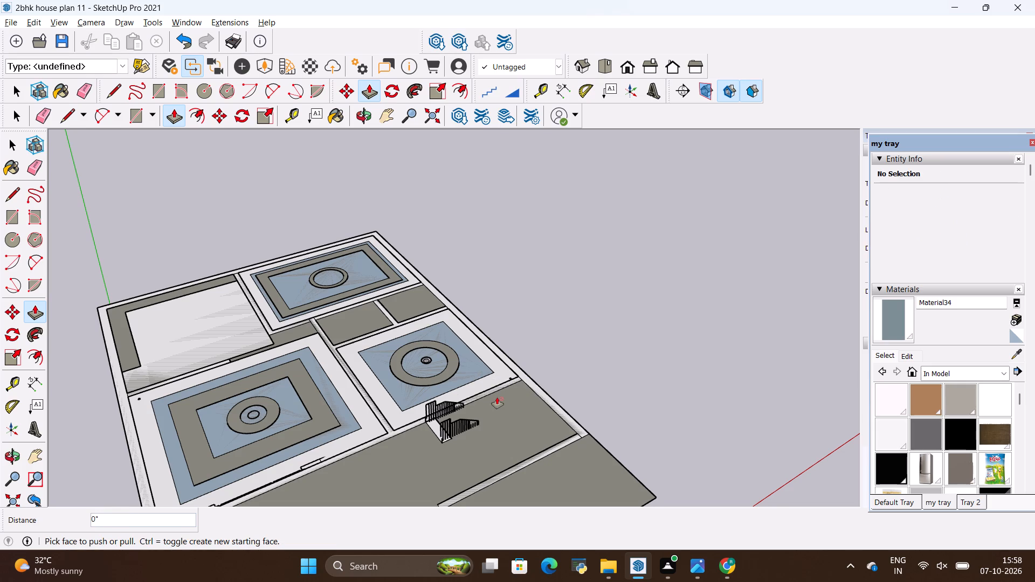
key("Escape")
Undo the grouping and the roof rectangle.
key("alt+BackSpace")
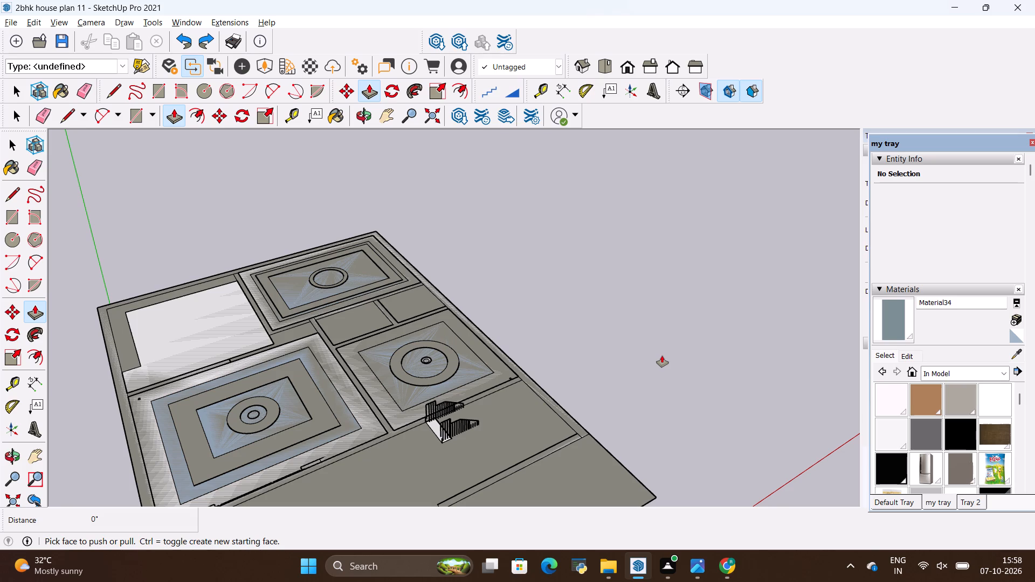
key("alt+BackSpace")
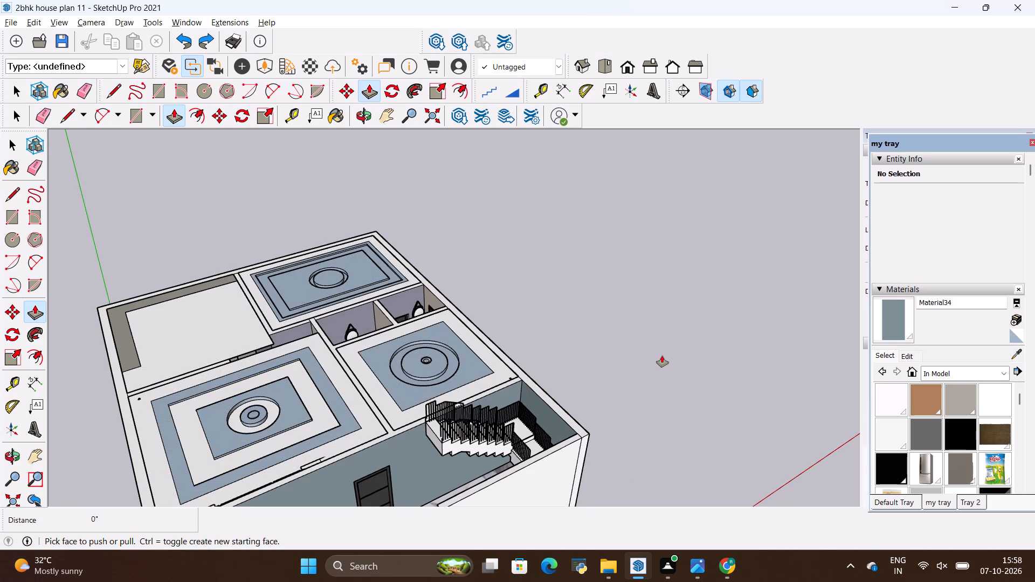
Examine the house from above, the front and the windowed side wall, including the living room interior through its window.
scroll(641, 303, "down", 5)
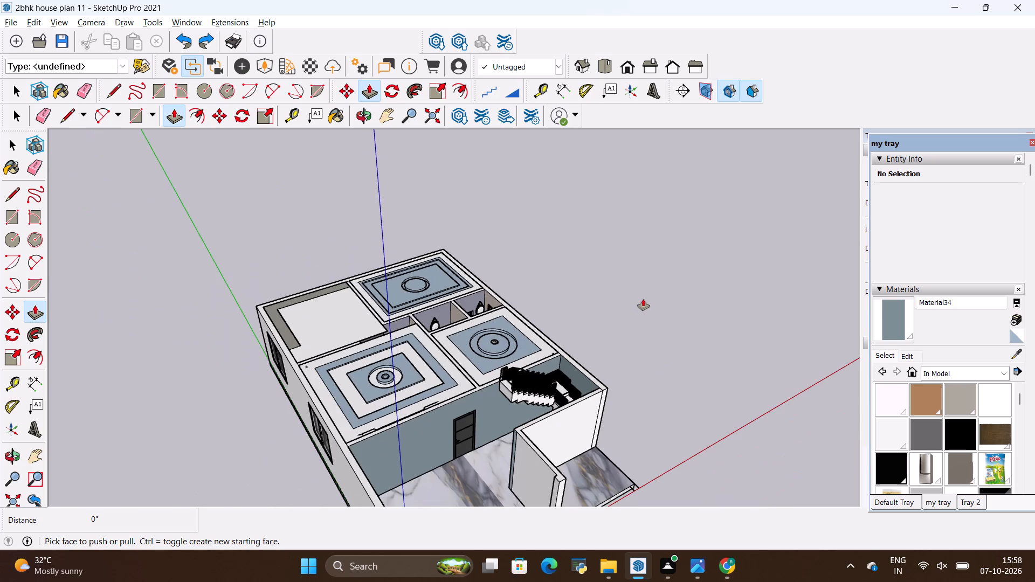
scroll(643, 299, "down", 4)
middle_click_drag(644, 299, 623, 326)
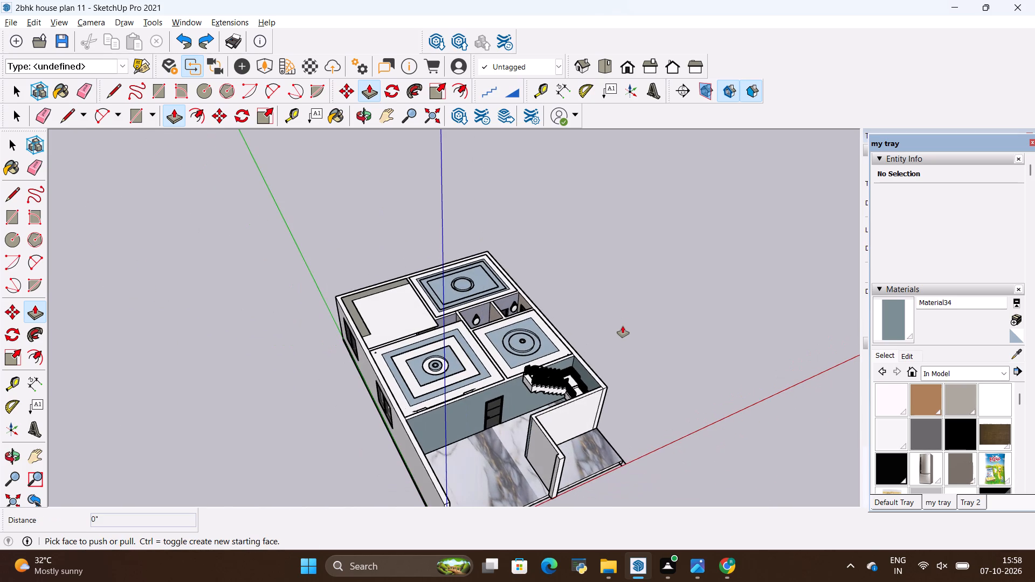
middle_click_drag(647, 325, 583, 357)
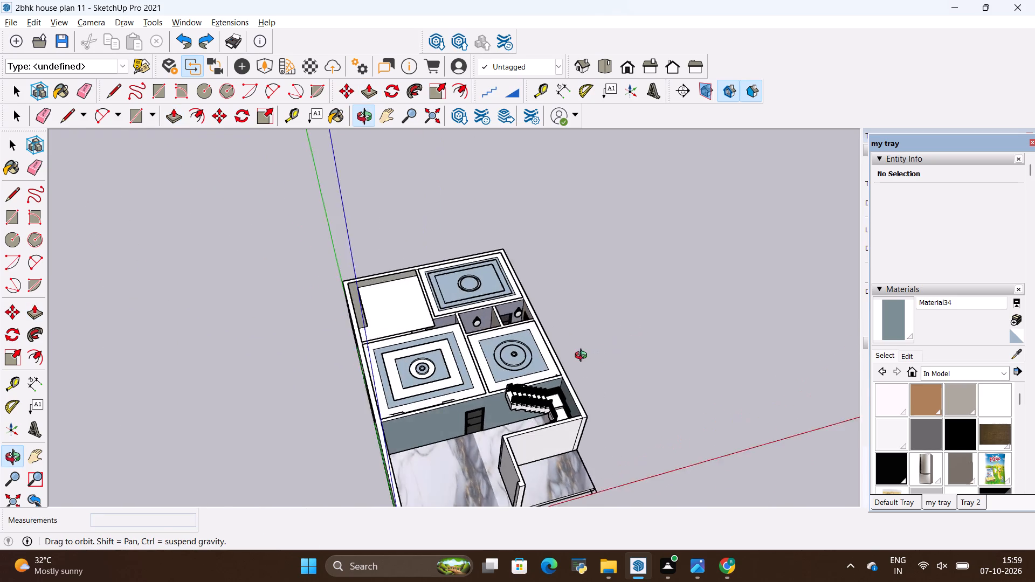
middle_click_drag(583, 357, 529, 256)
scroll(529, 256, "down", 5)
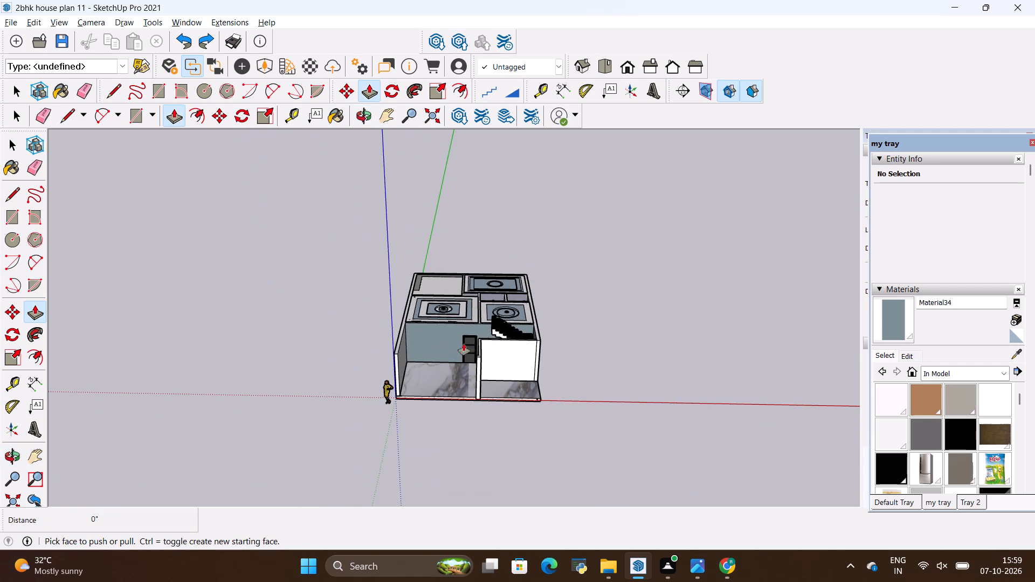
scroll(400, 399, "up", 2)
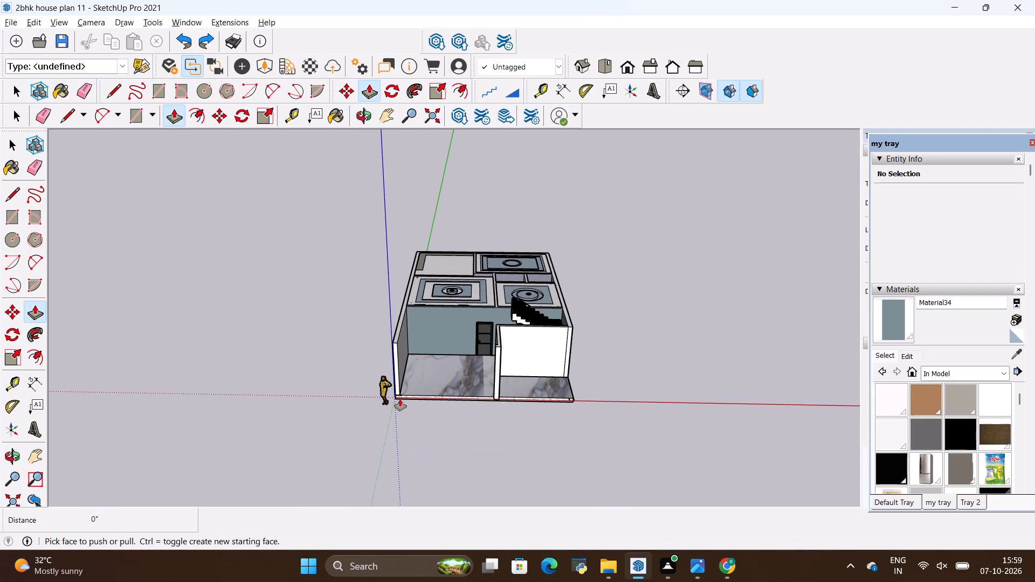
scroll(410, 390, "up", 3)
scroll(339, 335, "up", 1)
middle_click_drag(339, 335, 599, 382)
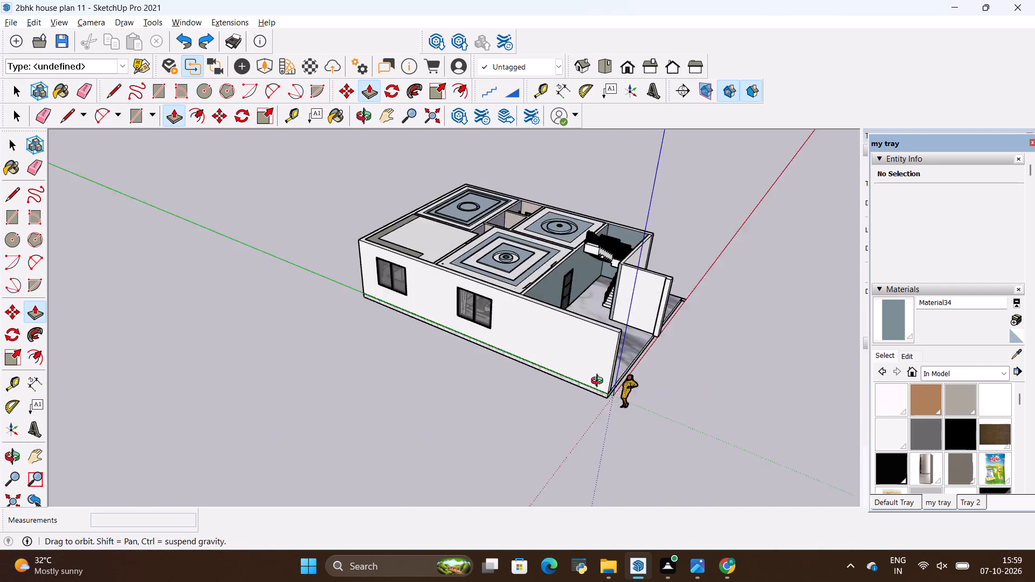
middle_click_drag(599, 382, 633, 358)
scroll(489, 279, "up", 19)
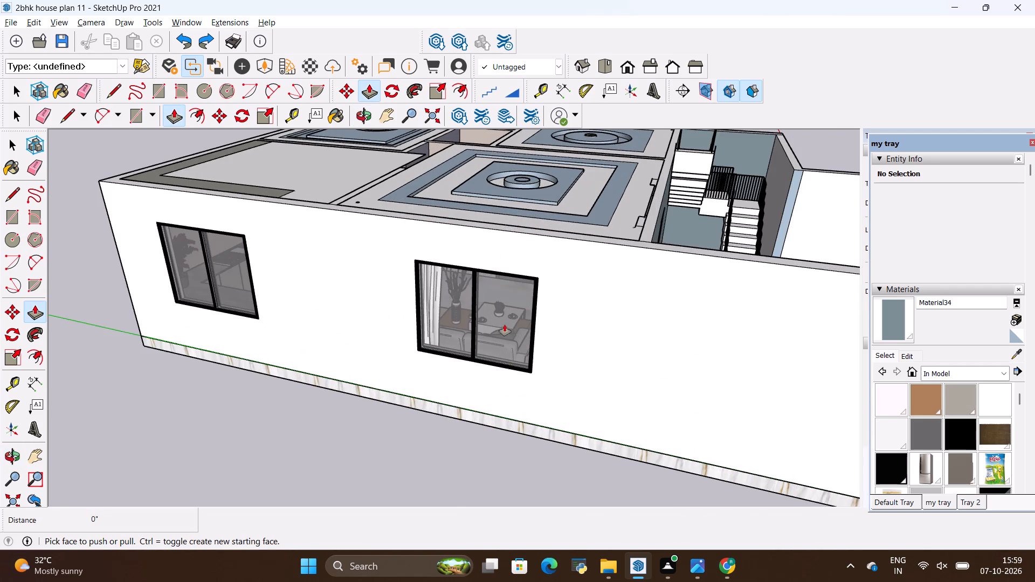
scroll(505, 324, "up", 20)
scroll(505, 324, "up", 1)
scroll(603, 299, "up", 1)
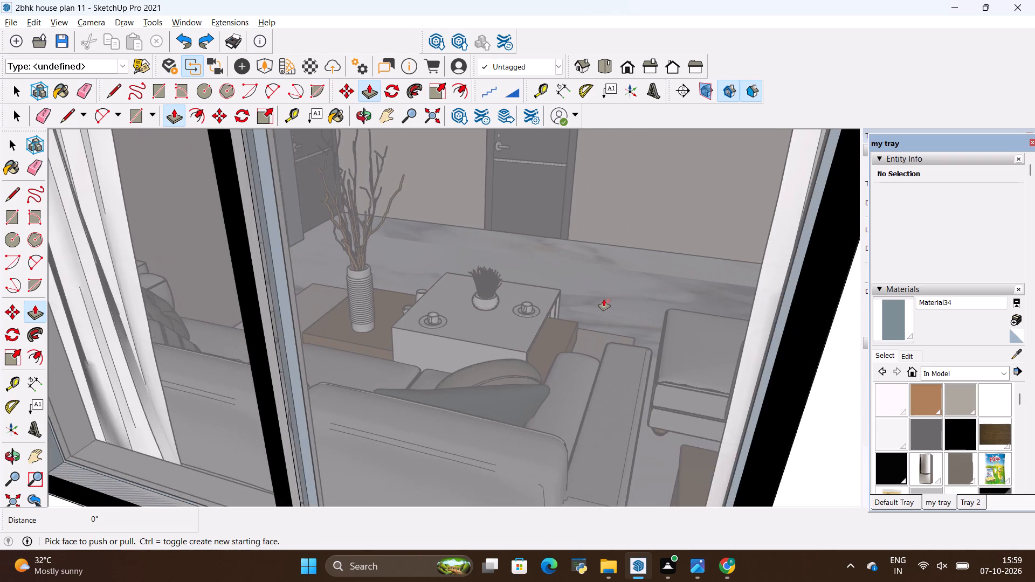
scroll(604, 299, "down", 10)
scroll(533, 290, "down", 5)
scroll(436, 279, "down", 10)
scroll(436, 279, "down", 17)
scroll(436, 279, "down", 6)
key("space")
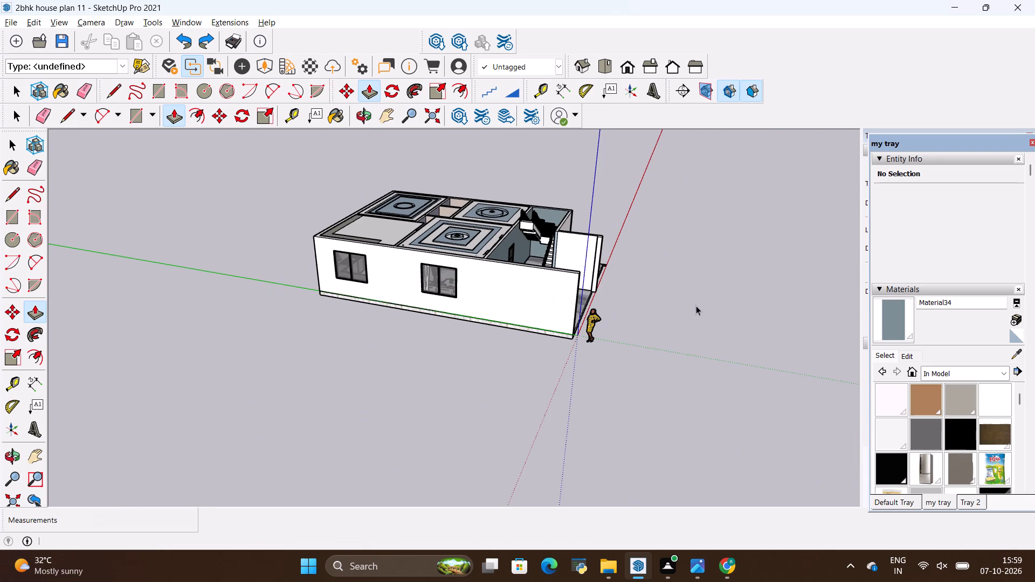
Examine the open-topped house from the front and above, including the porch, staircase and room ceilings.
left_click(696, 306)
middle_click_drag(696, 304, 241, 343)
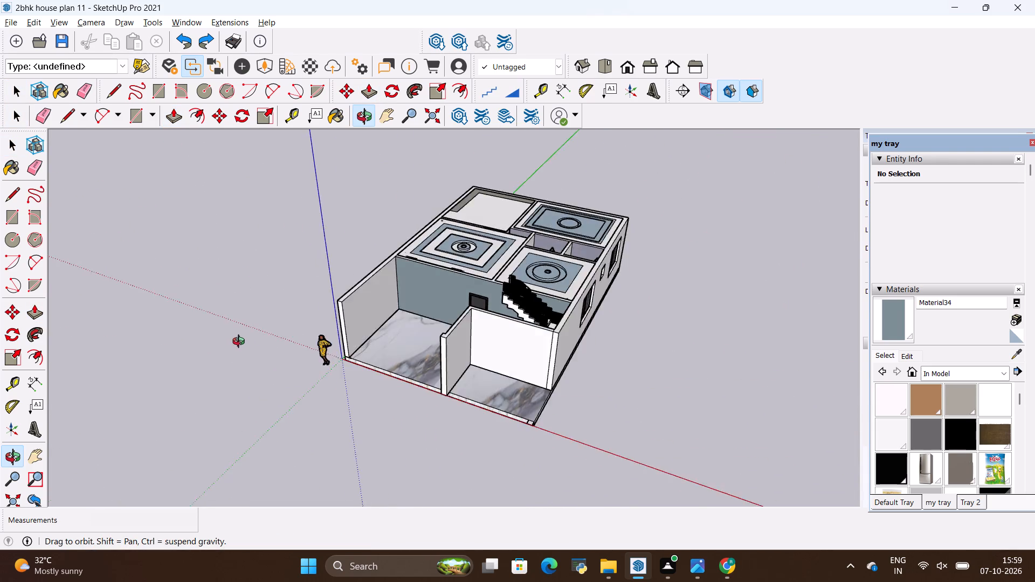
middle_click_drag(241, 343, 325, 410)
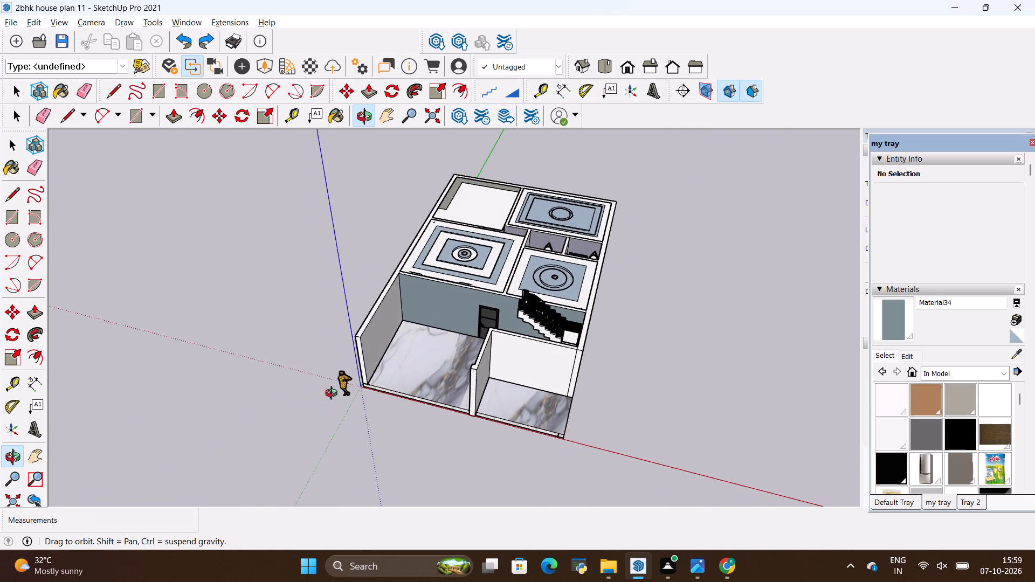
scroll(506, 239, "up", 2)
scroll(526, 309, "up", 4)
scroll(528, 310, "down", 3)
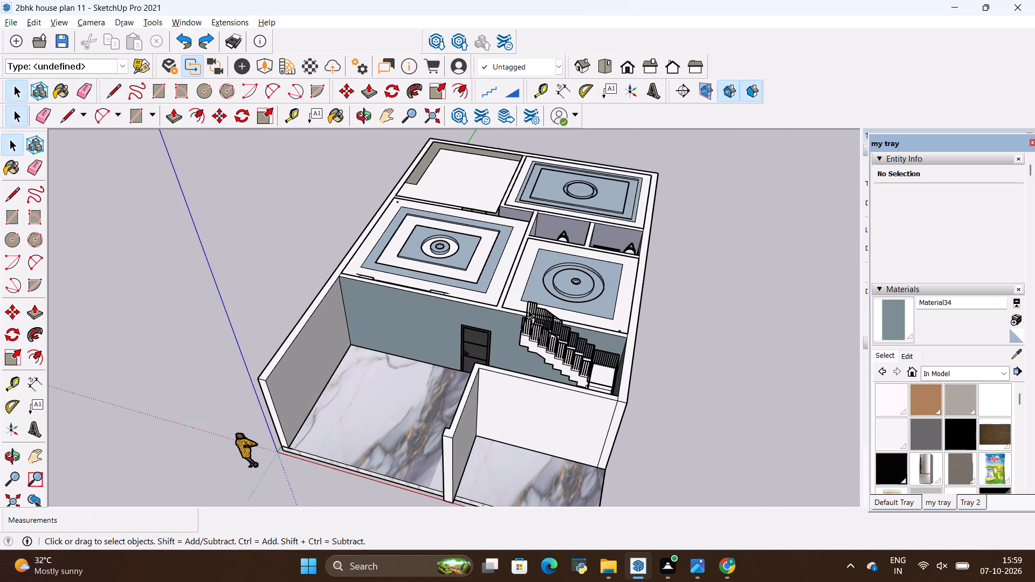
scroll(528, 310, "down", 2)
key("space")
left_click(130, 320)
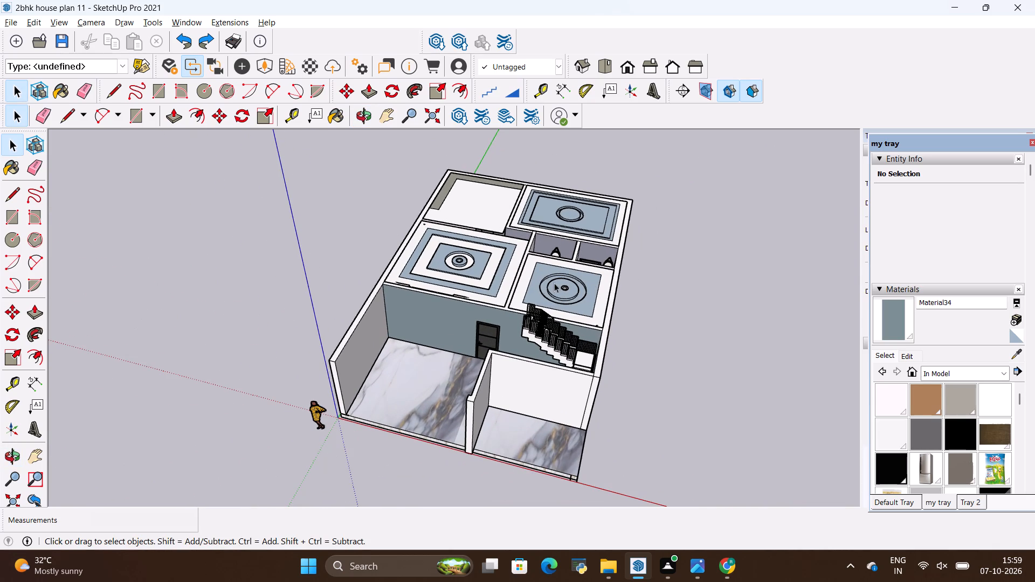
middle_click_drag(652, 318, 481, 248)
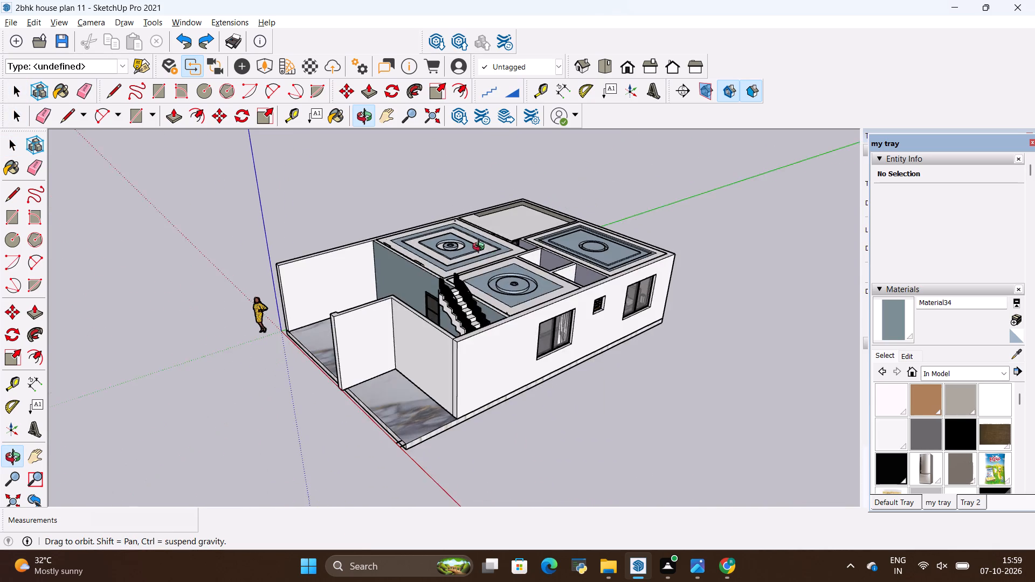
middle_click_drag(481, 248, 465, 246)
Examine the side wall with two windows and a small louvred ventilator, along with its rear corner.
scroll(499, 316, "up", 2)
scroll(541, 328, "up", 7)
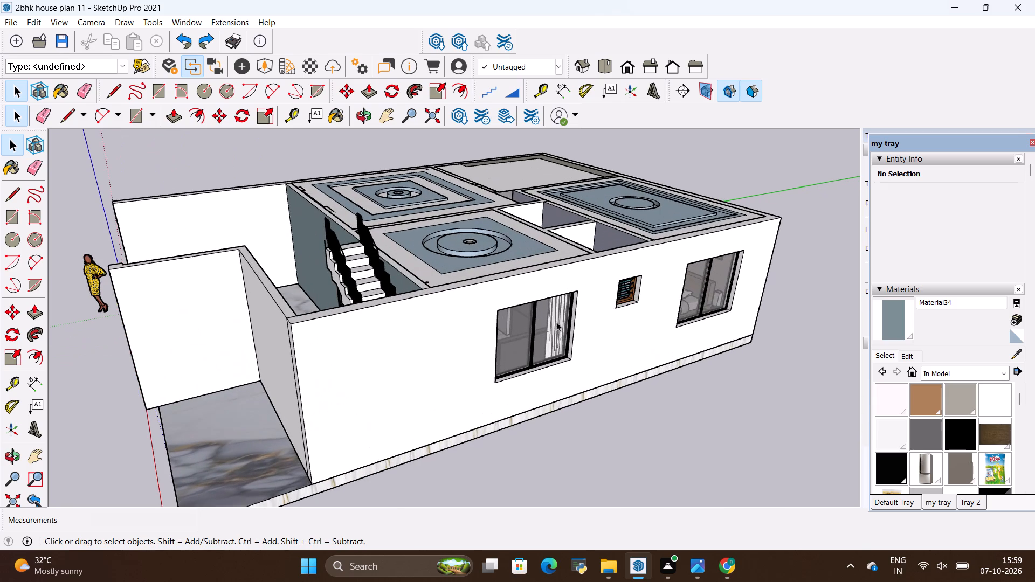
middle_click_drag(722, 415, 408, 422)
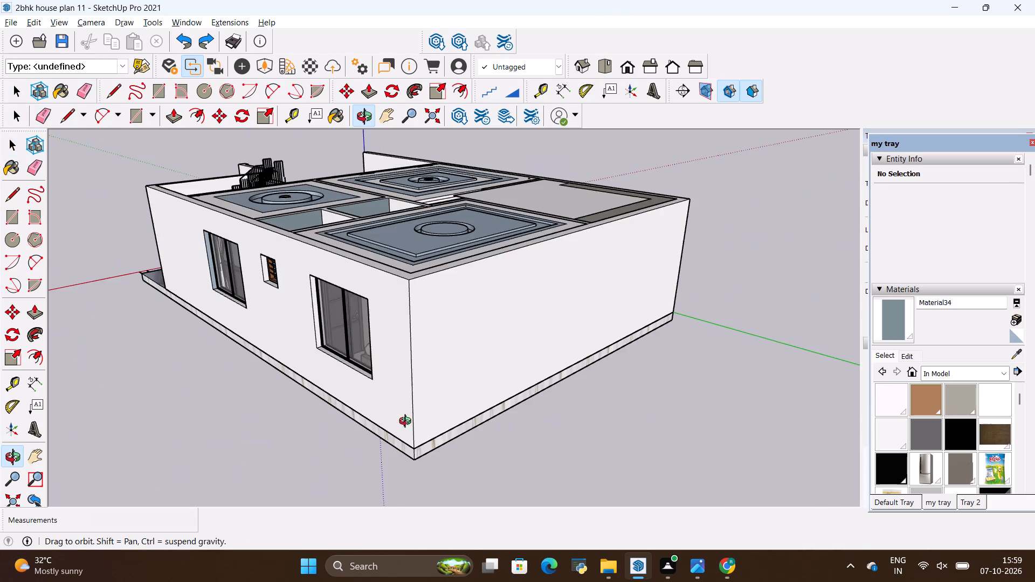
middle_click_drag(408, 422, 513, 410)
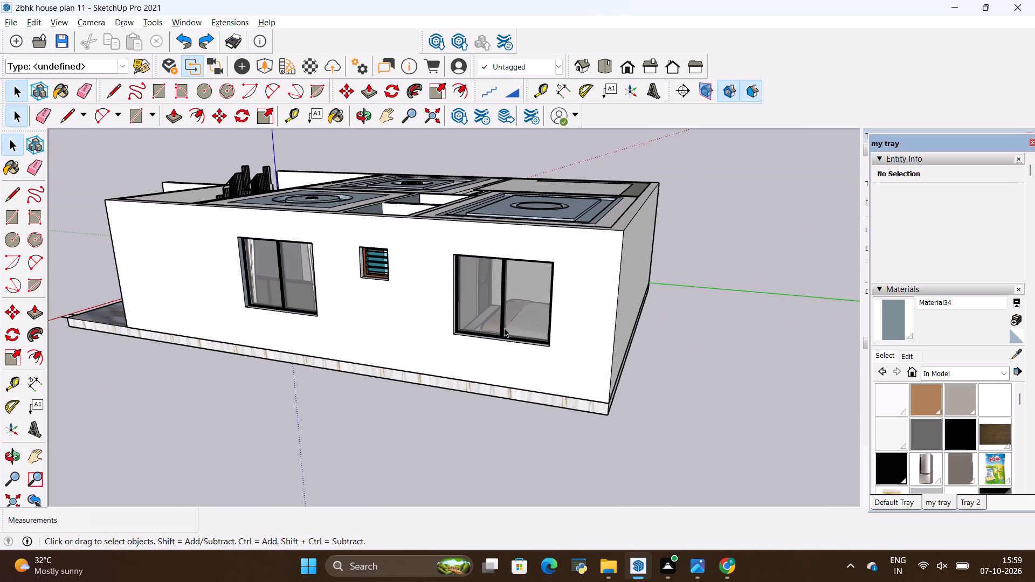
scroll(293, 283, "up", 2)
scroll(133, 322, "up", 1)
middle_click_drag(140, 322, 169, 329)
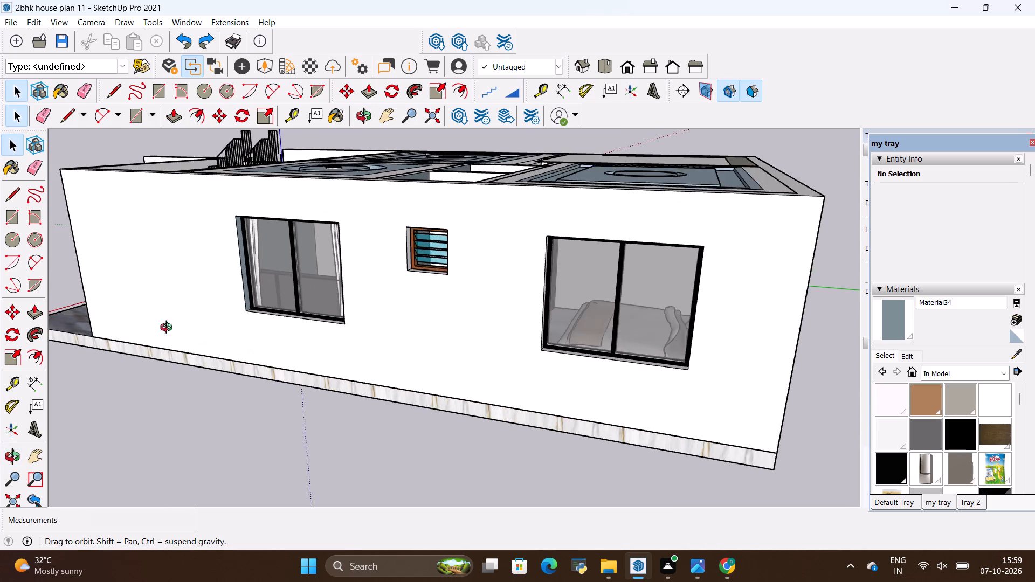
middle_click_drag(169, 329, 277, 341)
scroll(506, 281, "up", 3)
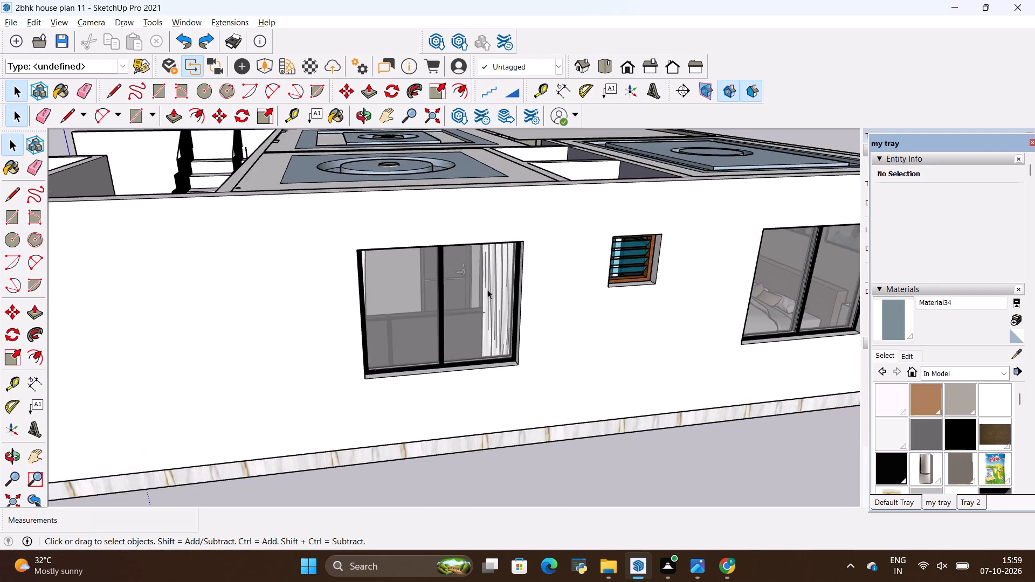
scroll(482, 292, "up", 2)
scroll(421, 295, "up", 4)
scroll(421, 295, "down", 5)
scroll(465, 281, "down", 12)
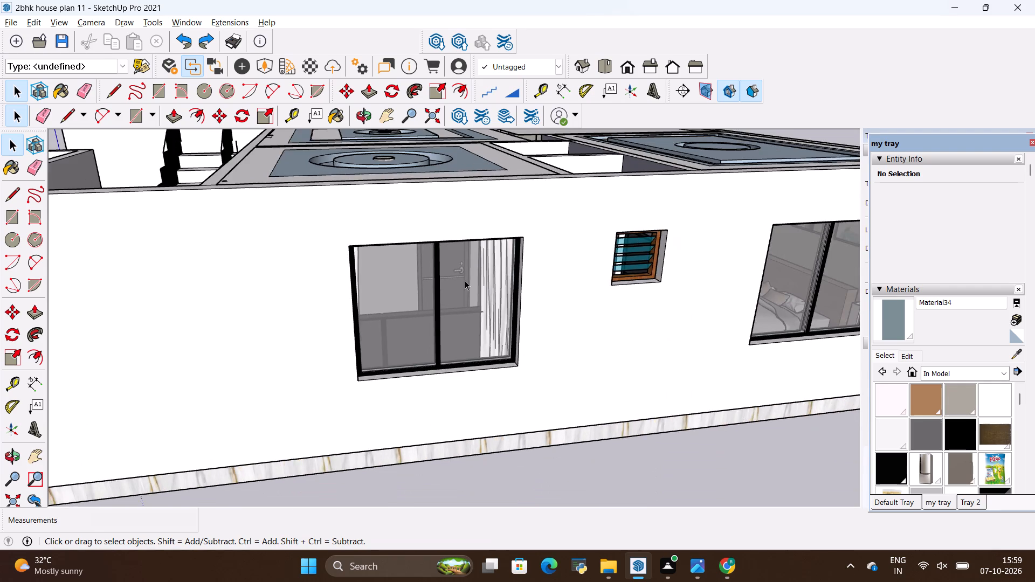
scroll(465, 280, "down", 19)
scroll(466, 278, "down", 6)
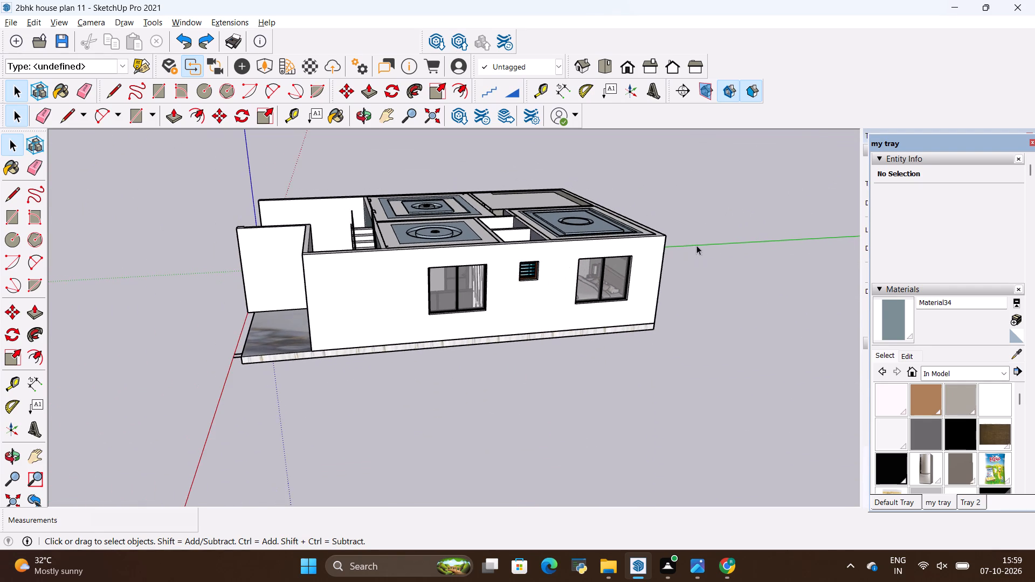
Circle around to the opposite side wall and inspect the living room through its window, including the seating, doors and TV unit.
middle_click_drag(704, 246, 328, 293)
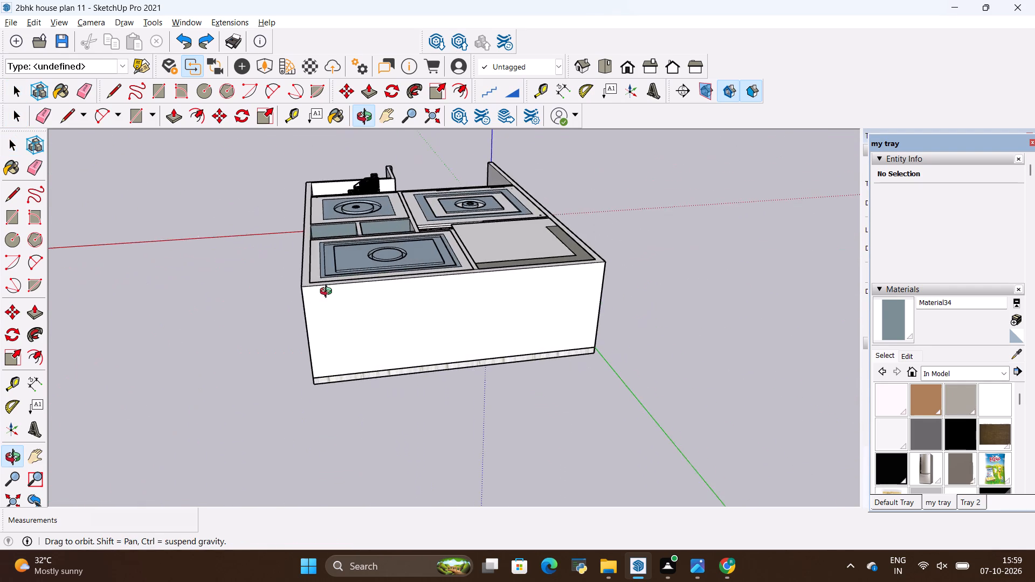
middle_click_drag(328, 293, 710, 361)
middle_click_drag(84, 391, 492, 415)
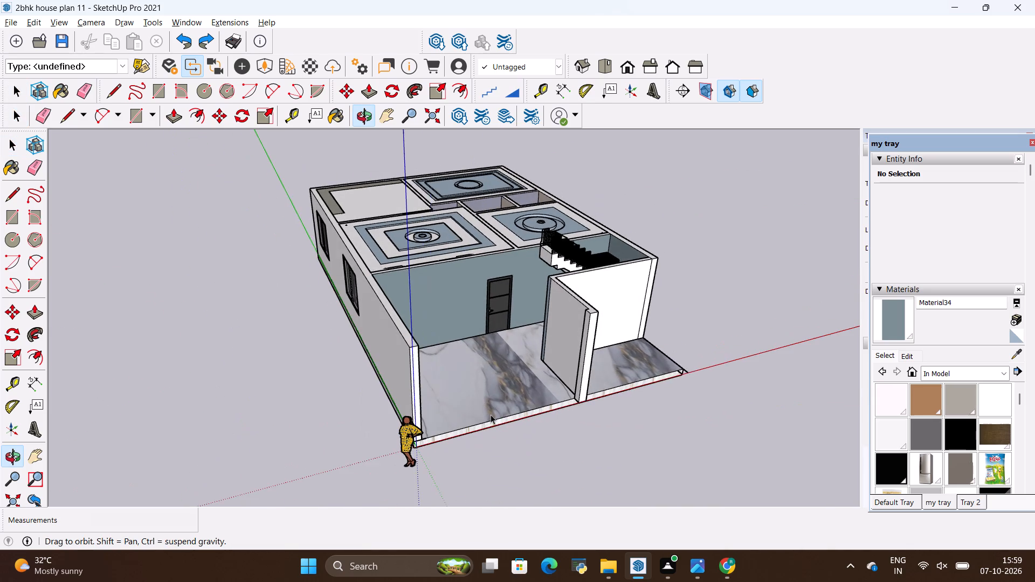
scroll(482, 409, "down", 1)
scroll(288, 268, "up", 7)
middle_click_drag(289, 339, 386, 390)
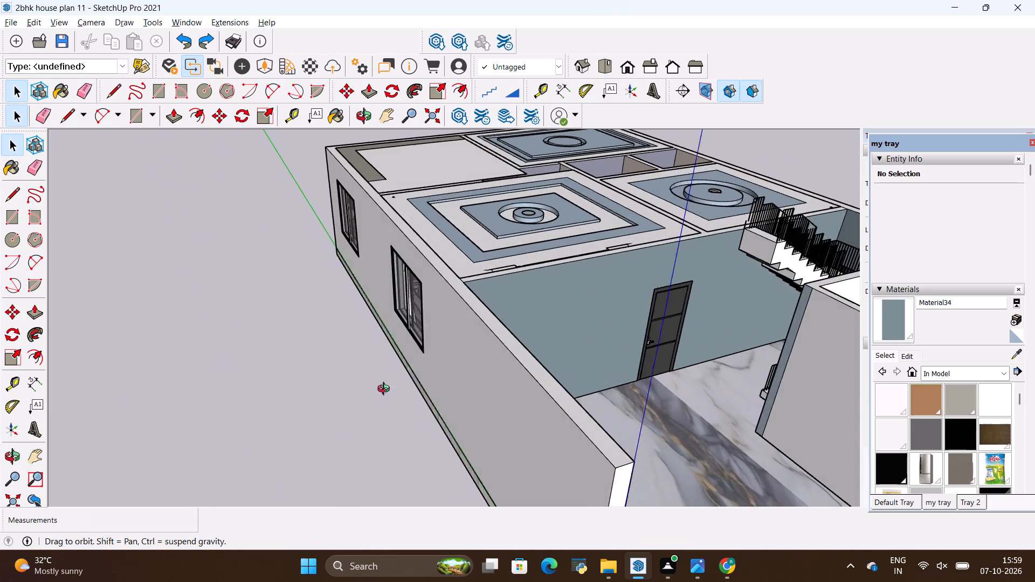
middle_click_drag(386, 390, 545, 389)
scroll(556, 291, "up", 19)
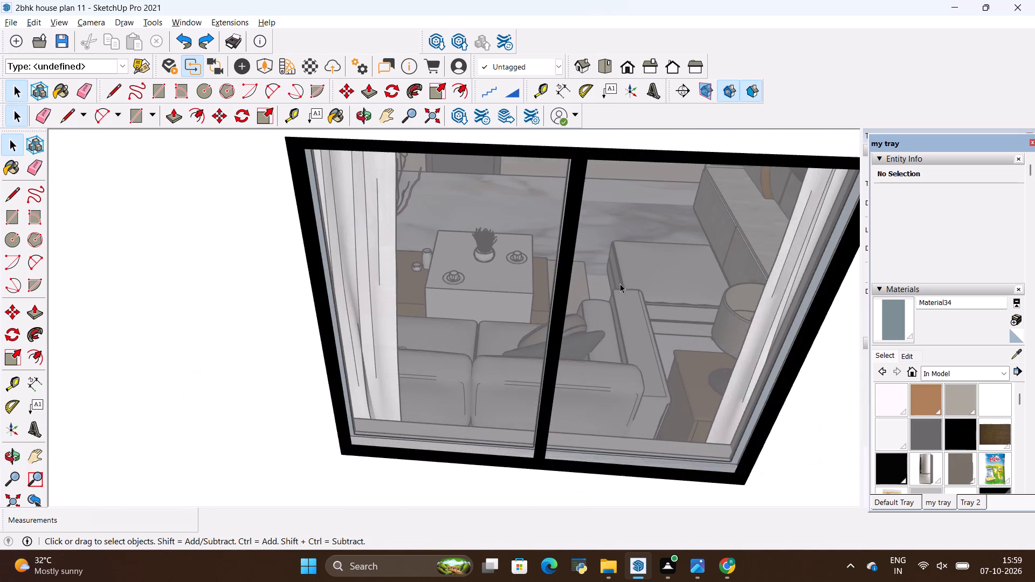
scroll(620, 283, "up", 3)
middle_click_drag(643, 390, 636, 322)
middle_click(636, 322)
scroll(634, 330, "down", 5)
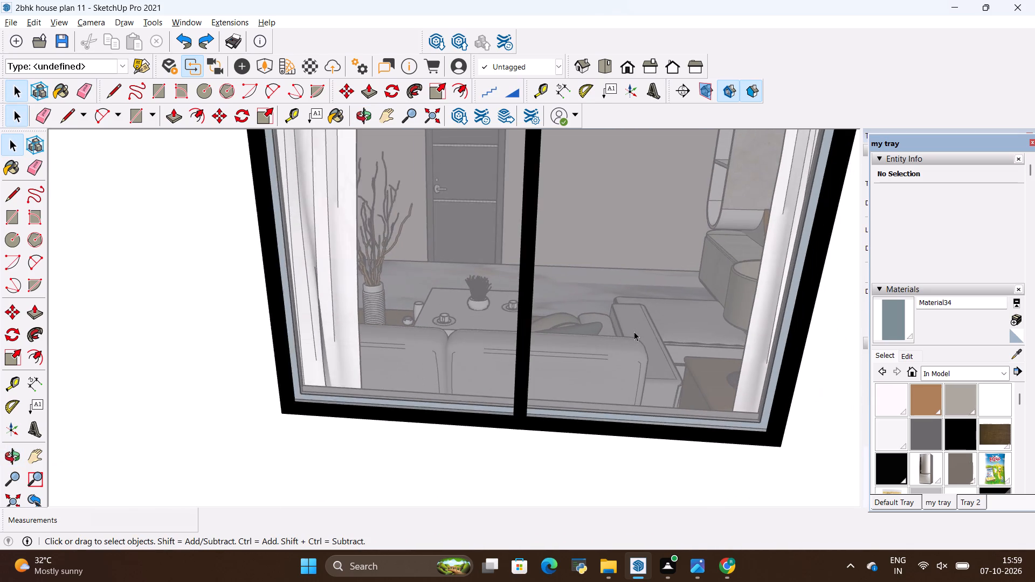
scroll(634, 331, "down", 12)
scroll(691, 201, "up", 7)
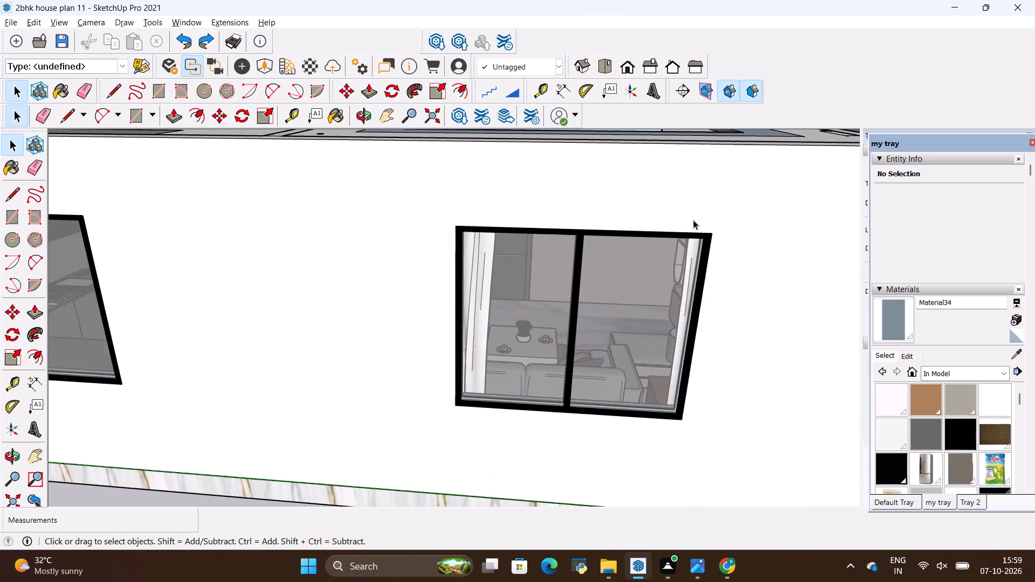
scroll(677, 339, "up", 10)
scroll(385, 314, "up", 1)
middle_click_drag(385, 314, 465, 375)
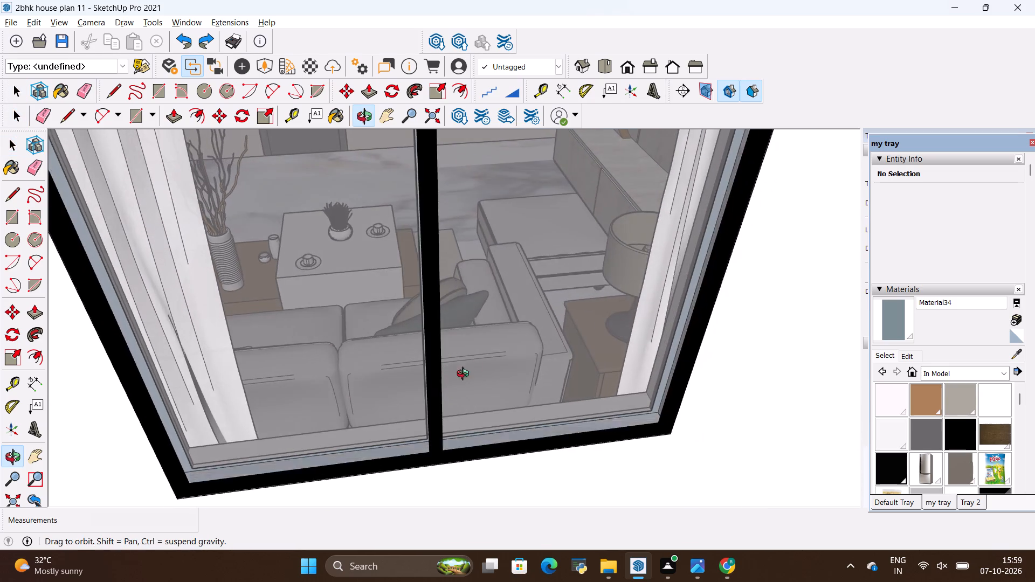
middle_click_drag(465, 375, 516, 250)
scroll(439, 203, "up", 12)
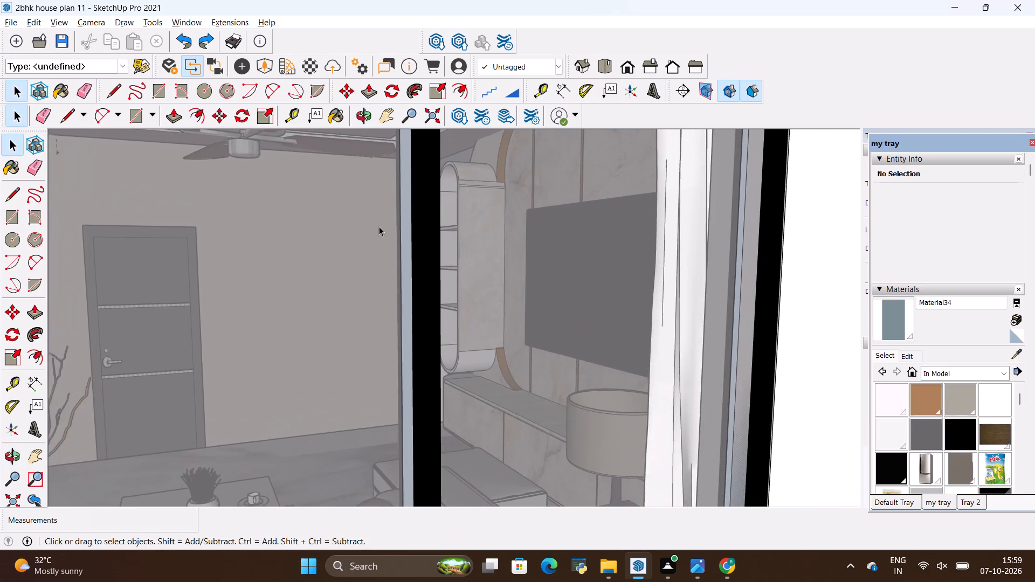
scroll(379, 226, "up", 6)
scroll(320, 307, "up", 20)
scroll(320, 307, "up", 6)
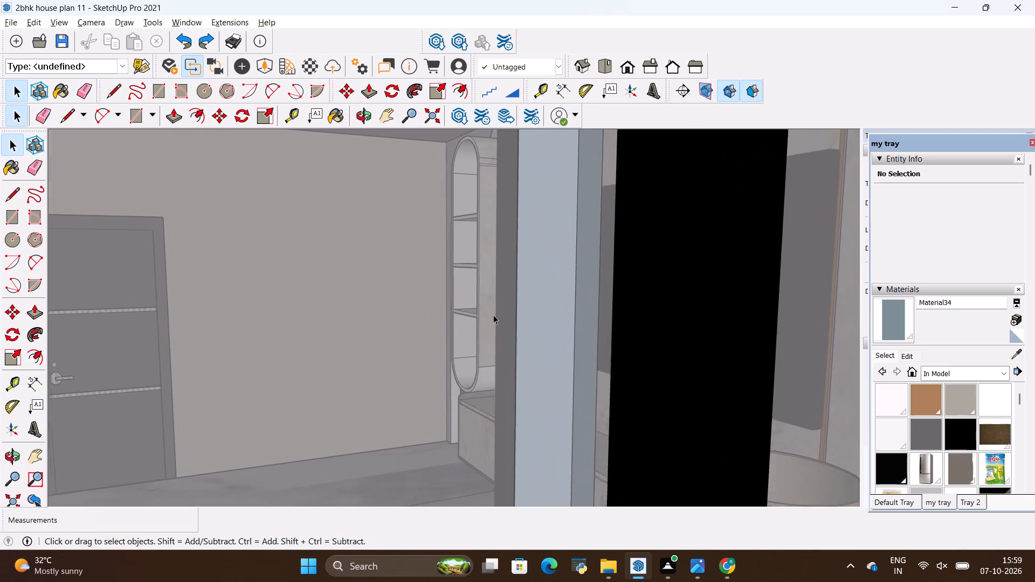
scroll(493, 315, "up", 12)
middle_click_drag(471, 363, 556, 384)
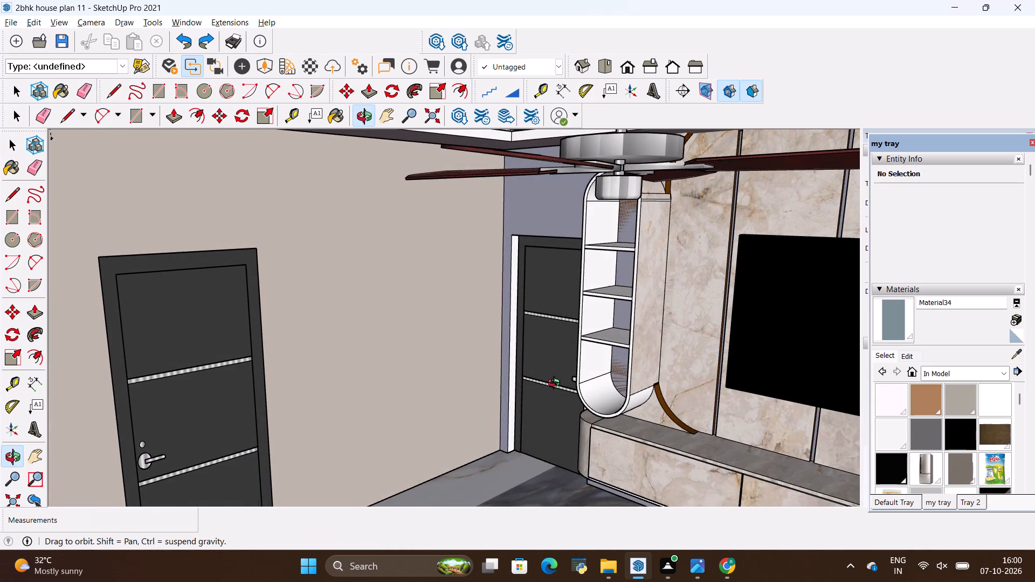
middle_click_drag(556, 384, 562, 383)
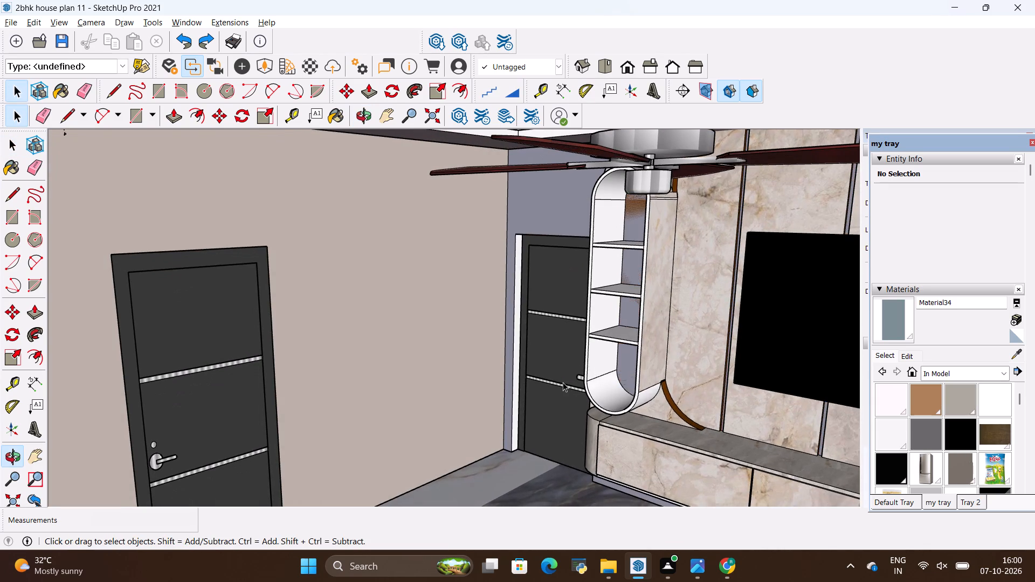
Back out of the living room and examine the house's wall tops and ceilings from above the rear corner.
scroll(561, 382, "down", 2)
scroll(553, 387, "up", 7)
scroll(562, 386, "down", 6)
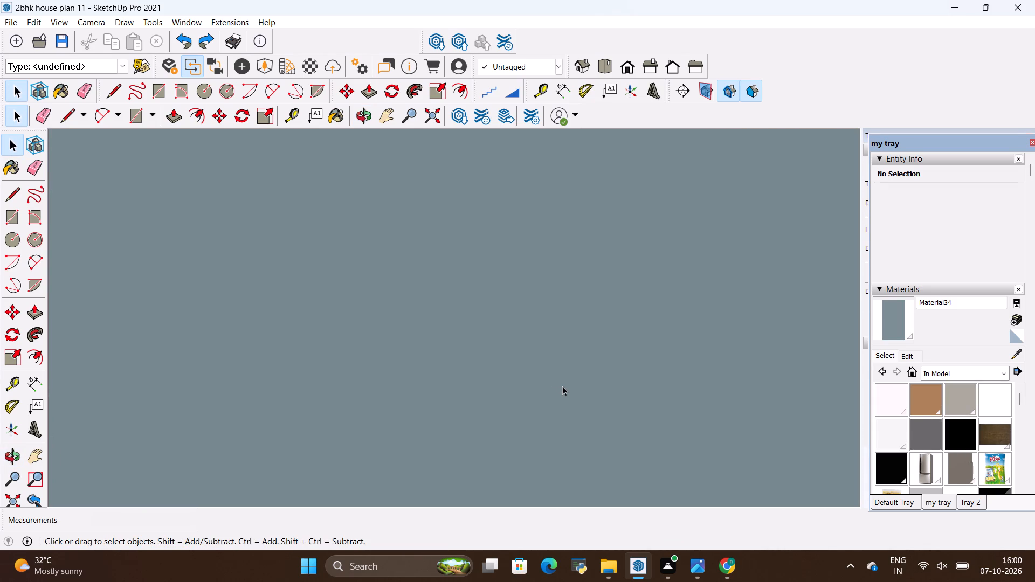
scroll(563, 386, "down", 20)
scroll(563, 386, "down", 16)
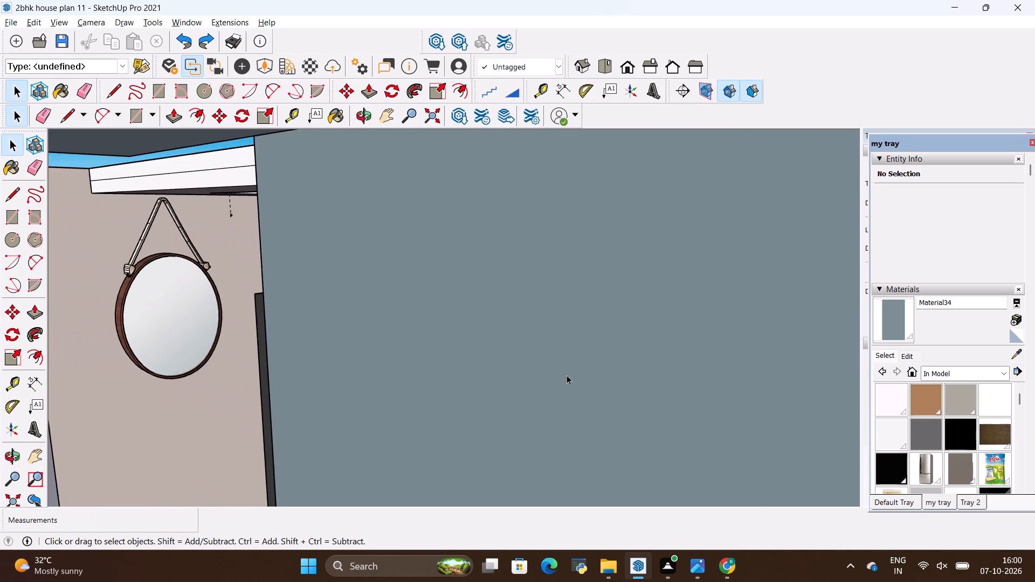
scroll(567, 375, "down", 2)
scroll(567, 375, "up", 1)
scroll(567, 375, "down", 20)
scroll(567, 375, "down", 19)
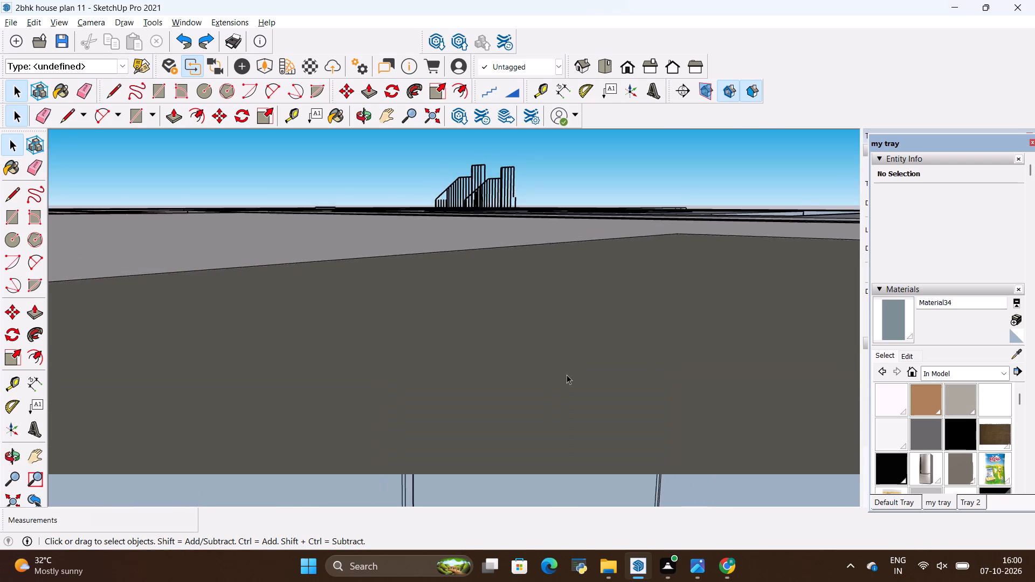
scroll(567, 375, "down", 10)
scroll(563, 216, "up", 4)
scroll(591, 185, "down", 6)
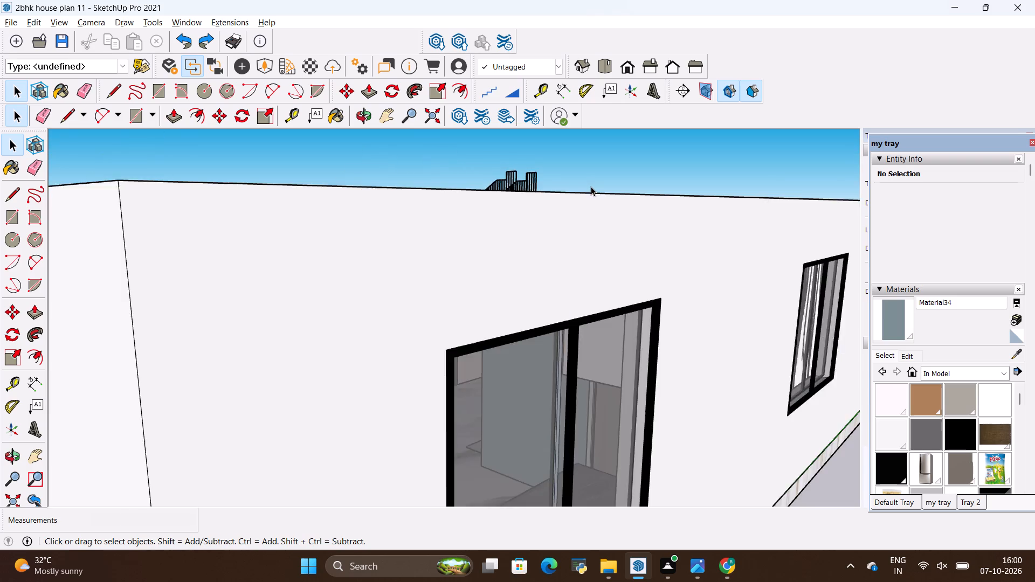
scroll(591, 186, "down", 10)
middle_click_drag(625, 199, 516, 371)
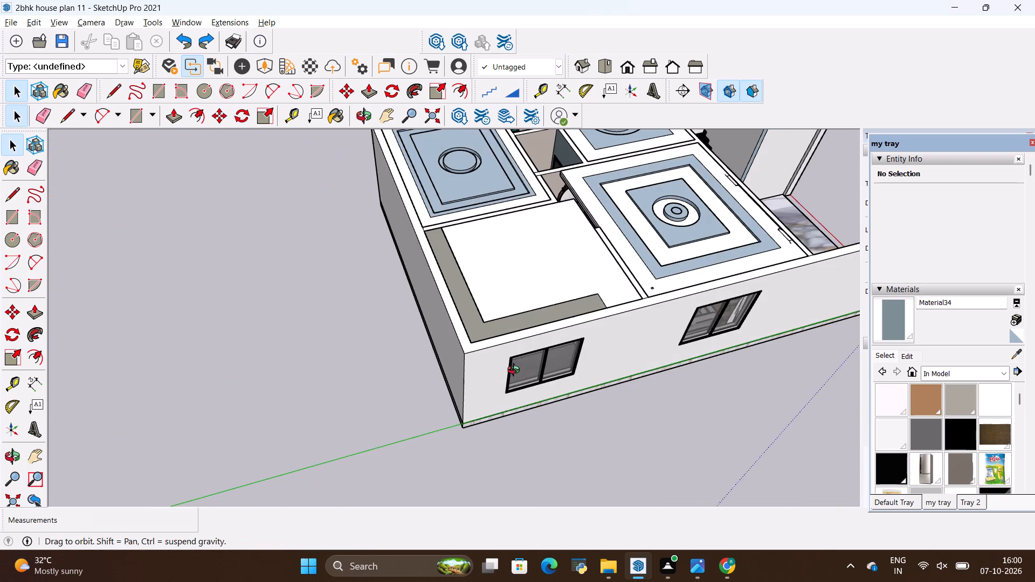
middle_click_drag(516, 371, 515, 371)
key("space")
left_click(393, 347)
scroll(464, 324, "down", 12)
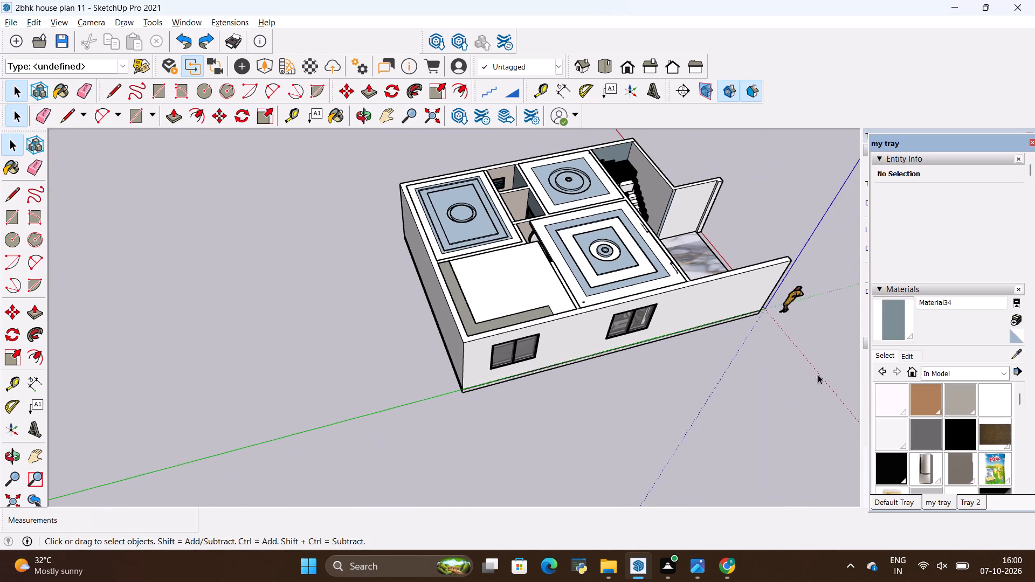
Examine the whole house from the front and along the side wall with the kitchen and living room windows.
middle_click_drag(824, 375, 329, 313)
scroll(335, 299, "down", 12)
key("space")
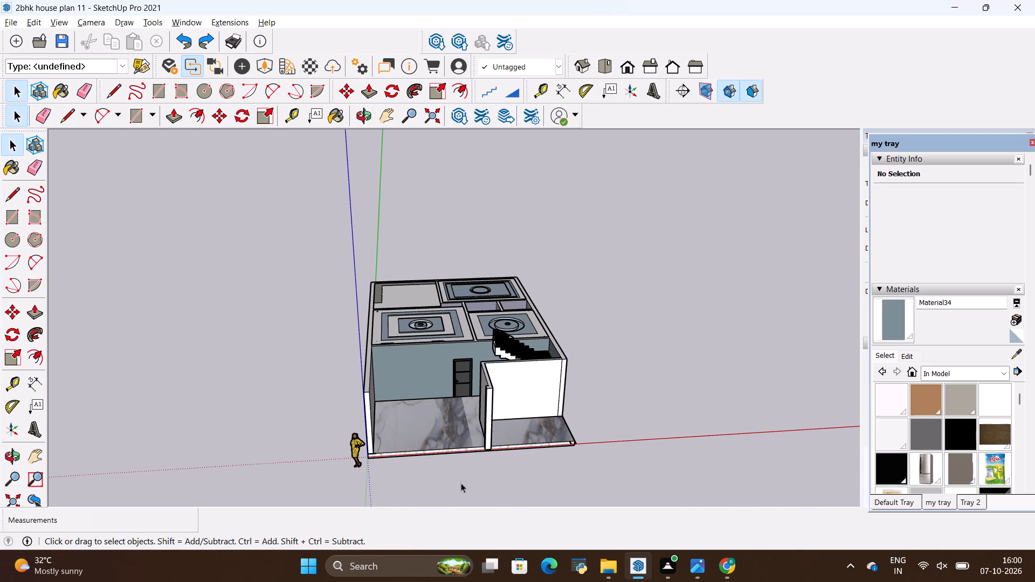
left_click(461, 483)
middle_click_drag(284, 395, 289, 396)
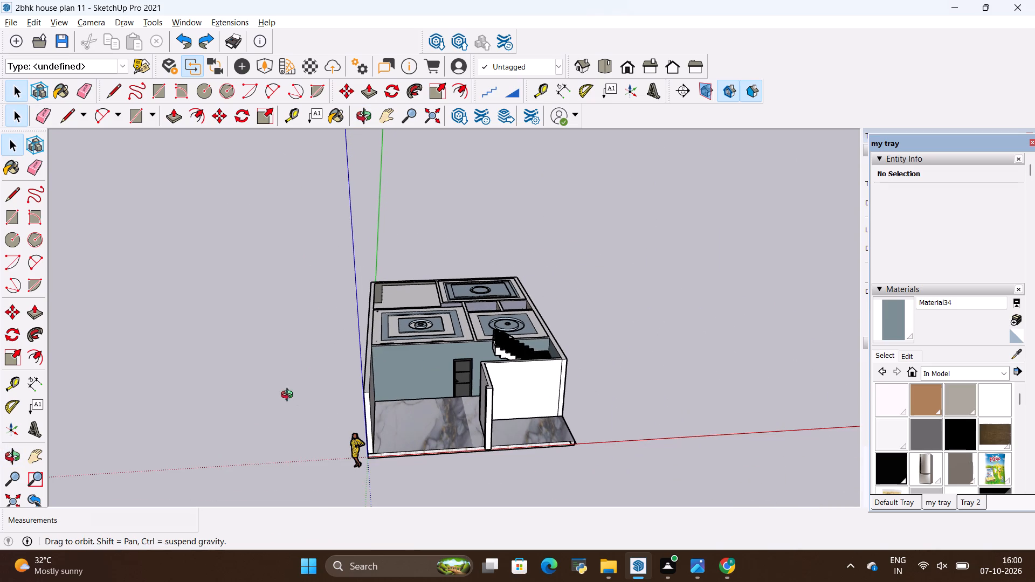
middle_click_drag(289, 396, 791, 408)
key("space")
left_click(714, 274)
scroll(544, 347, "up", 5)
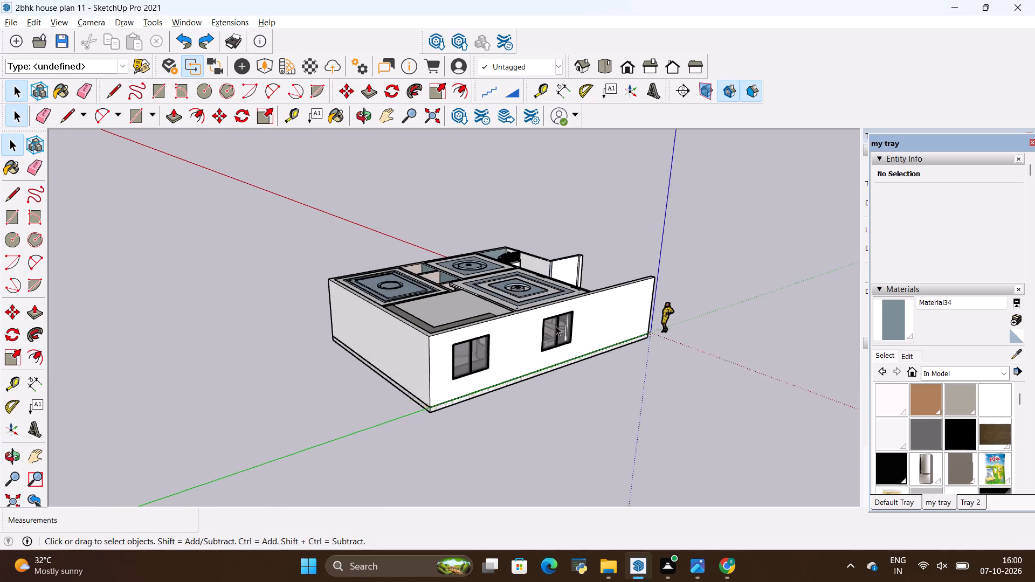
scroll(556, 326, "up", 8)
middle_click_drag(678, 420, 632, 388)
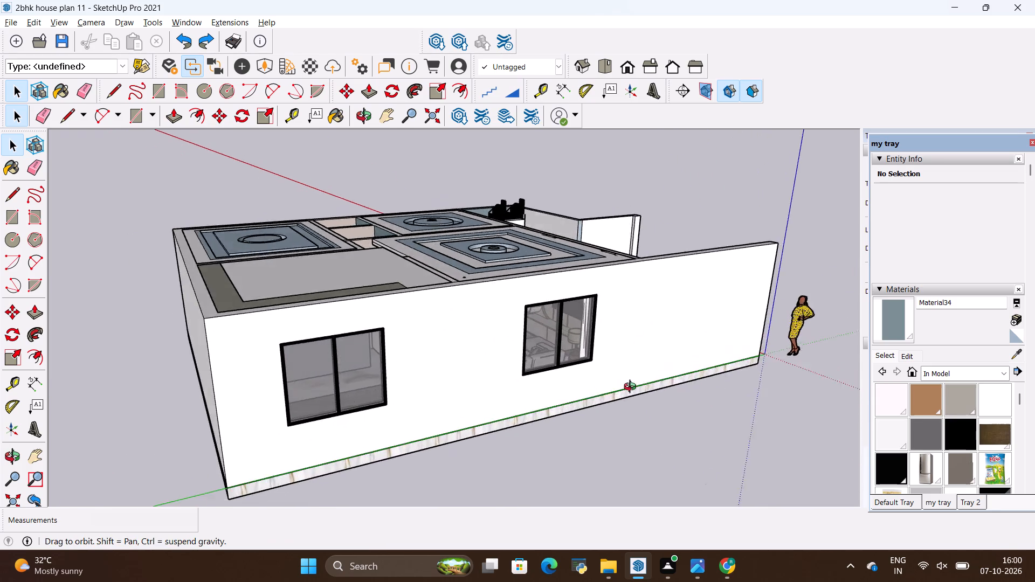
middle_click_drag(632, 388, 678, 387)
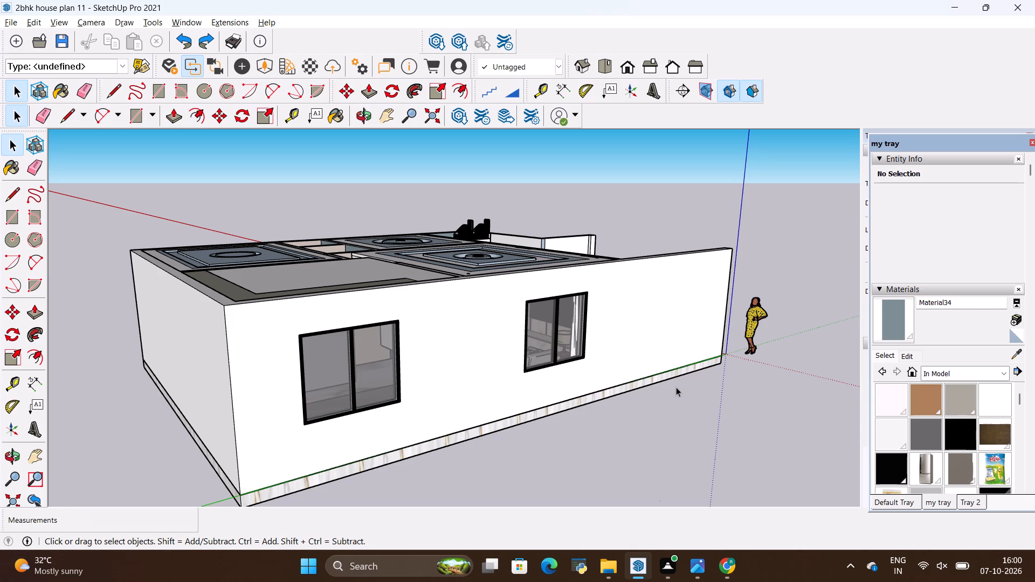
Circle from the side wall to the front of the house and examine the porch, staircase and open wall tops from above.
key("space")
key("space")
key("space")
left_click(765, 274)
scroll(533, 288, "down", 3)
key("space")
left_click(730, 275)
middle_click_drag(739, 280, 365, 307)
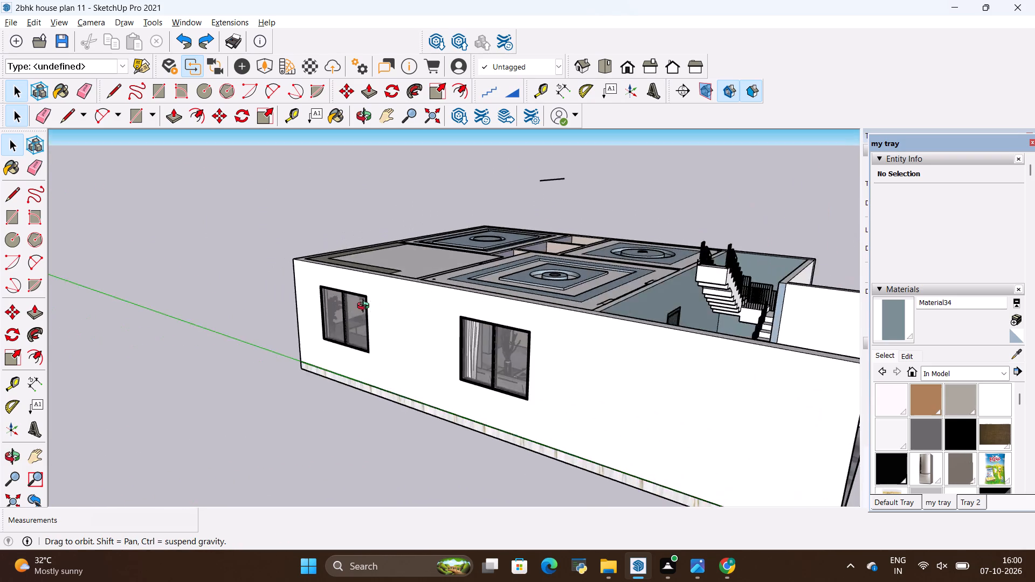
middle_click_drag(365, 307, 256, 303)
scroll(256, 302, "down", 10)
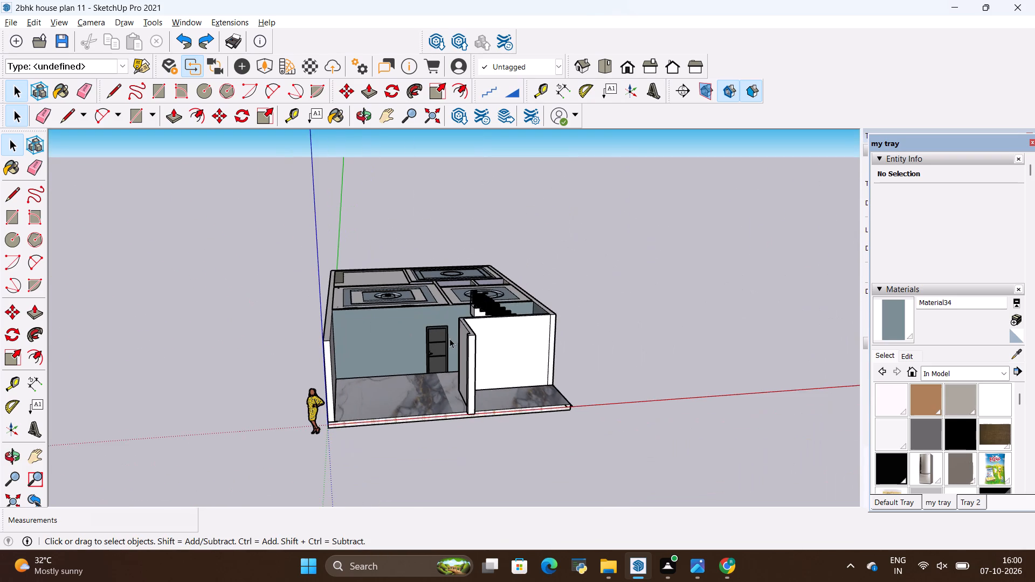
middle_click_drag(450, 338, 433, 420)
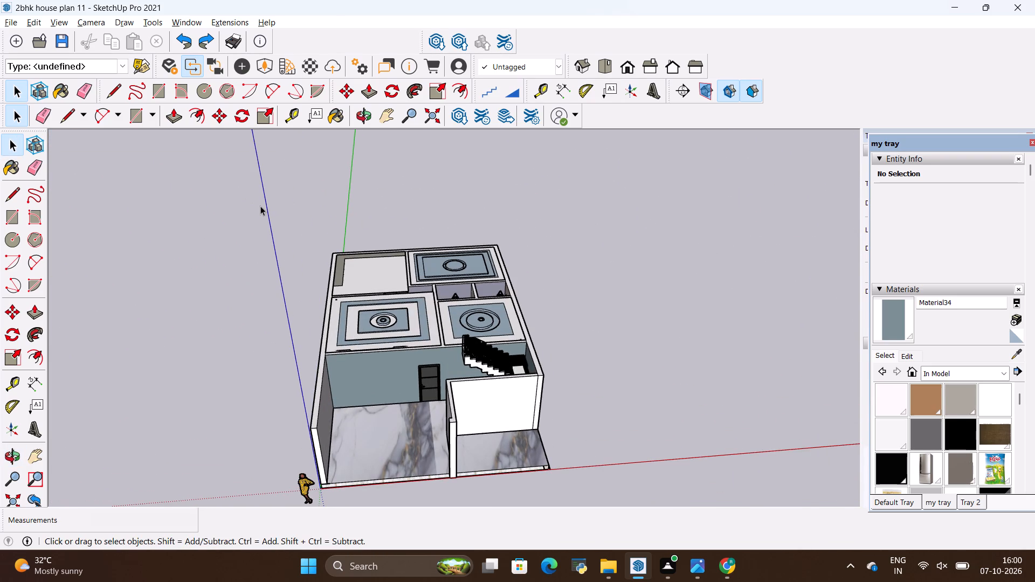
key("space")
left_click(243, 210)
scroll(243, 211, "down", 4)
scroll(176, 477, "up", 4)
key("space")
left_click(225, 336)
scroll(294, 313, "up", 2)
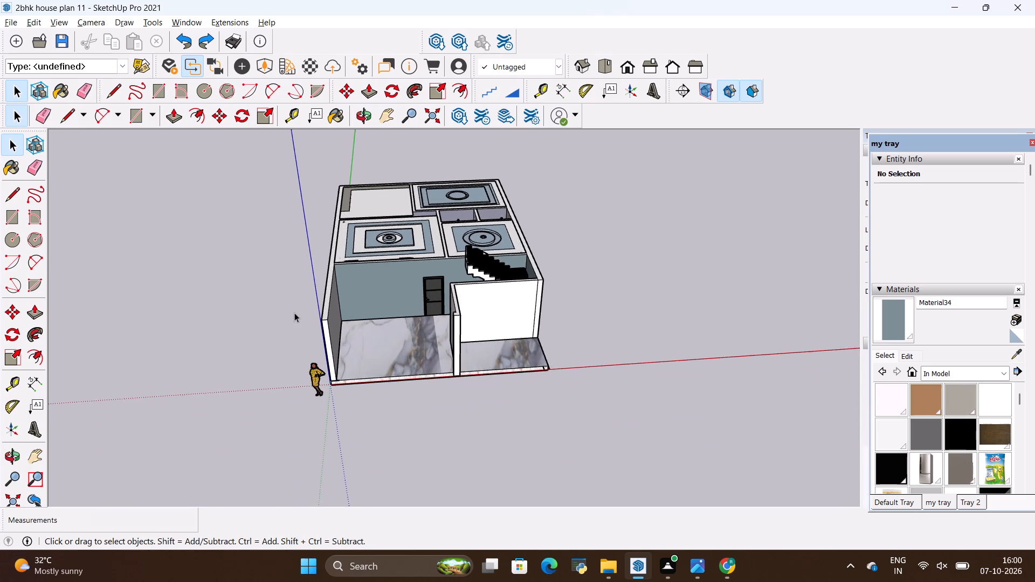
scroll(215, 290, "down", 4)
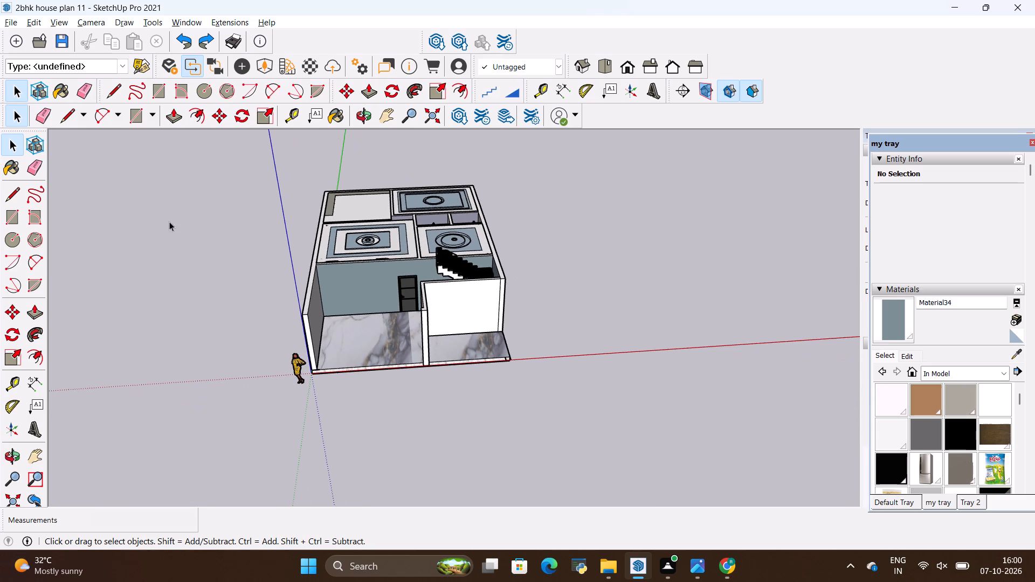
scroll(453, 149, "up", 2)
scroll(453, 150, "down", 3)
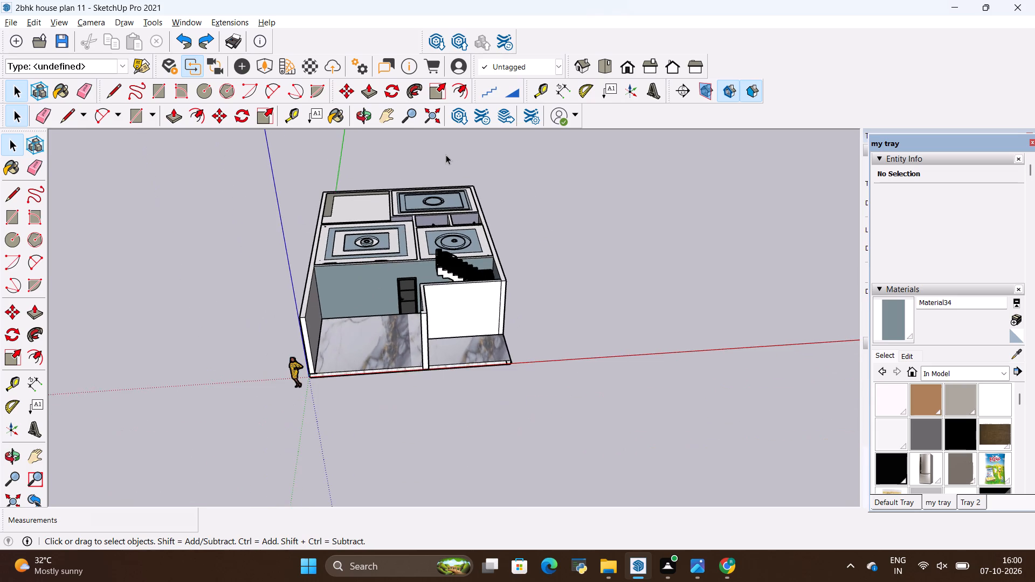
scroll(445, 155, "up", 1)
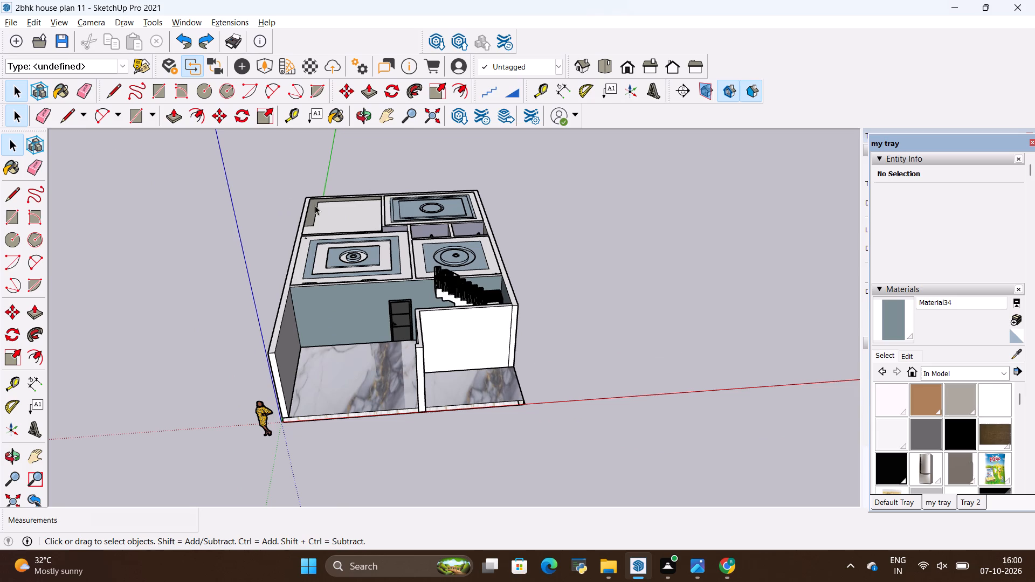
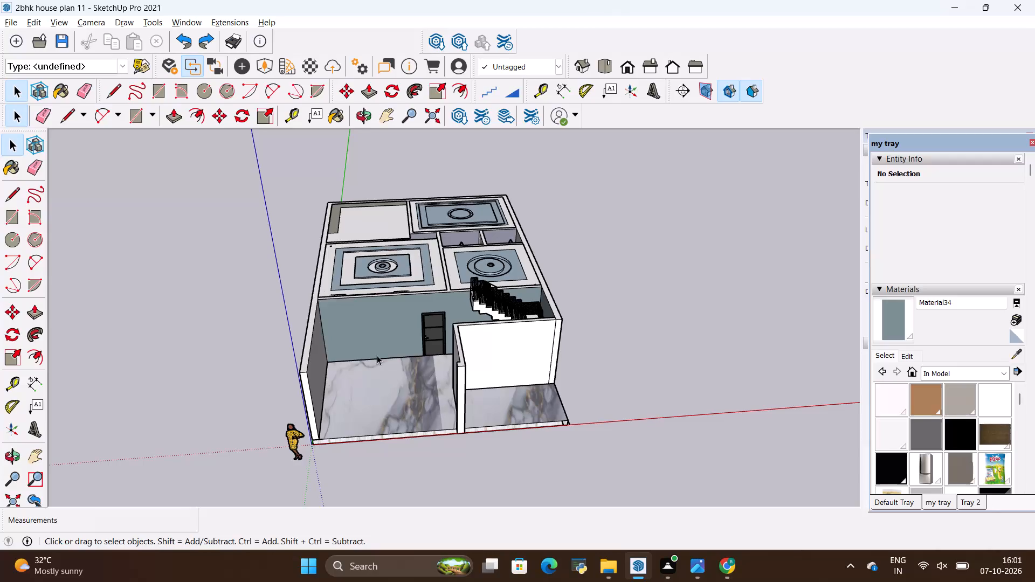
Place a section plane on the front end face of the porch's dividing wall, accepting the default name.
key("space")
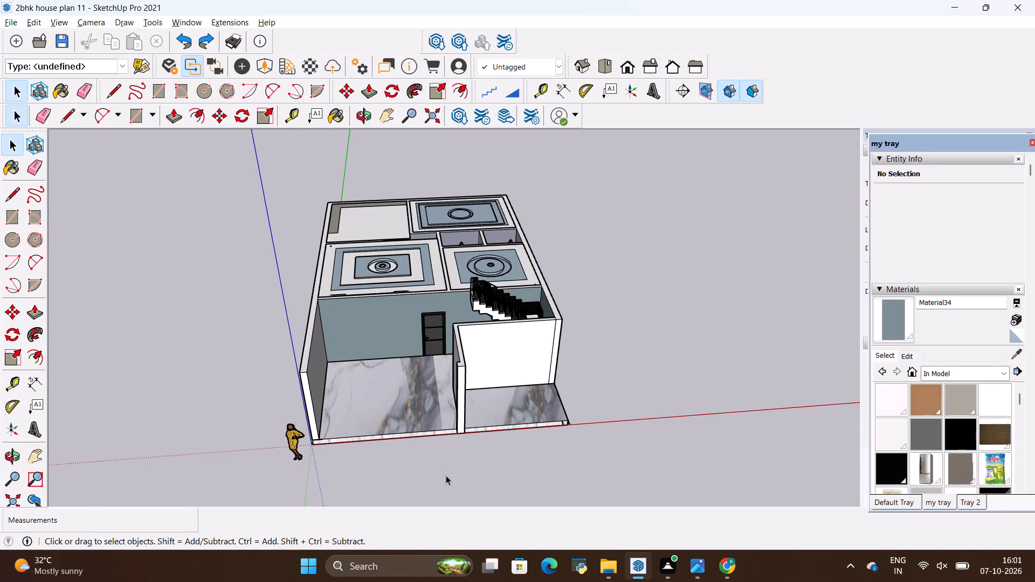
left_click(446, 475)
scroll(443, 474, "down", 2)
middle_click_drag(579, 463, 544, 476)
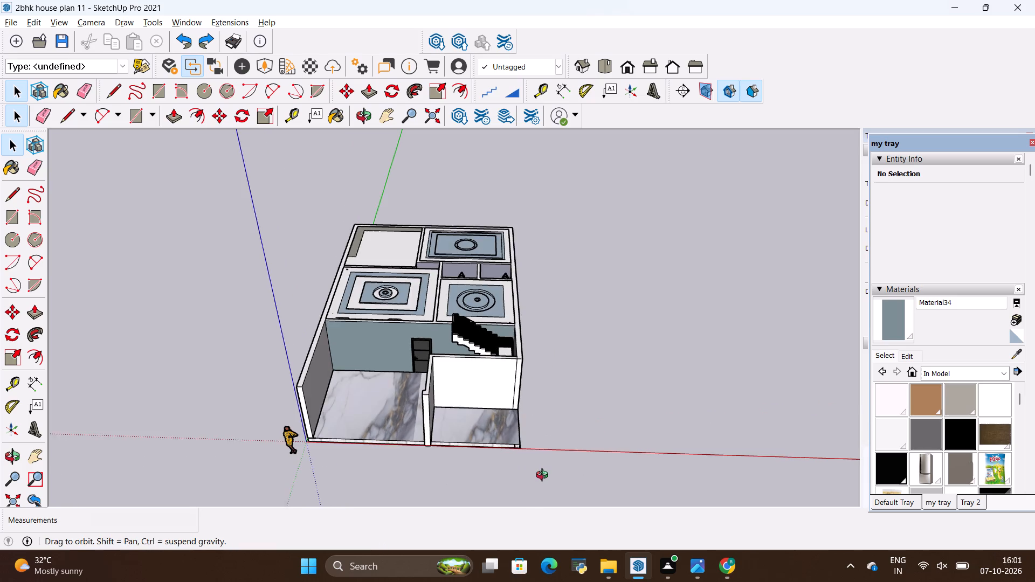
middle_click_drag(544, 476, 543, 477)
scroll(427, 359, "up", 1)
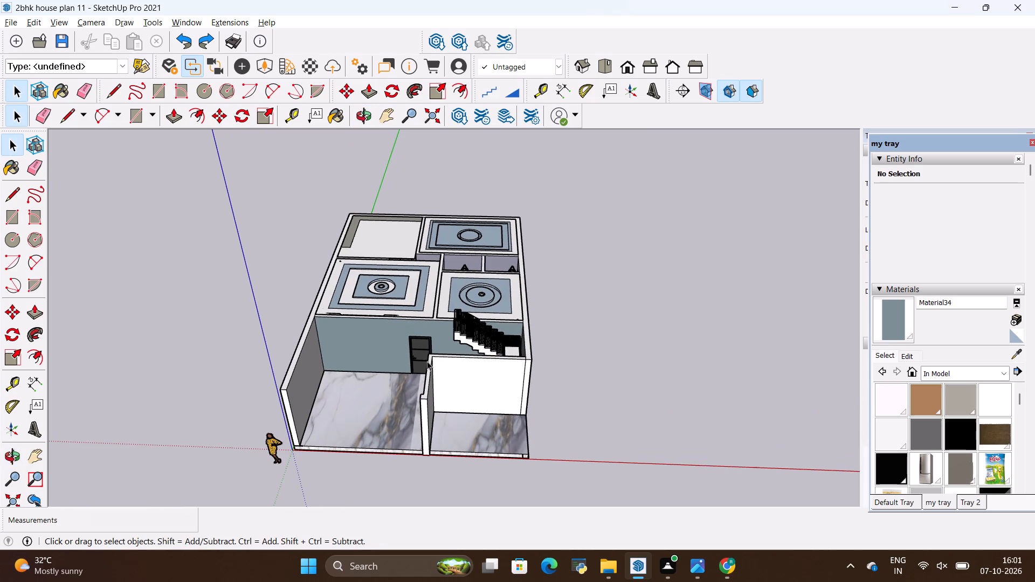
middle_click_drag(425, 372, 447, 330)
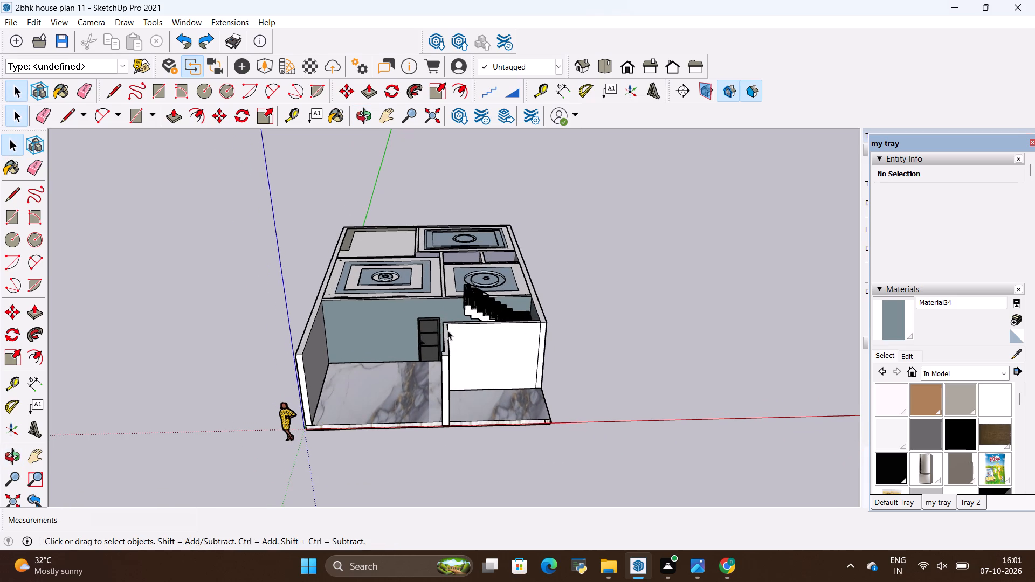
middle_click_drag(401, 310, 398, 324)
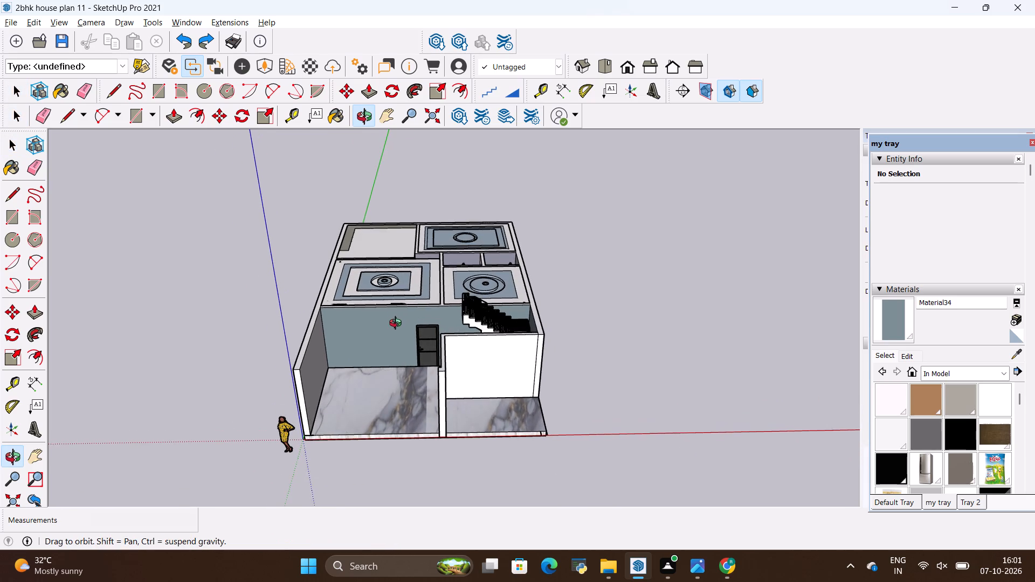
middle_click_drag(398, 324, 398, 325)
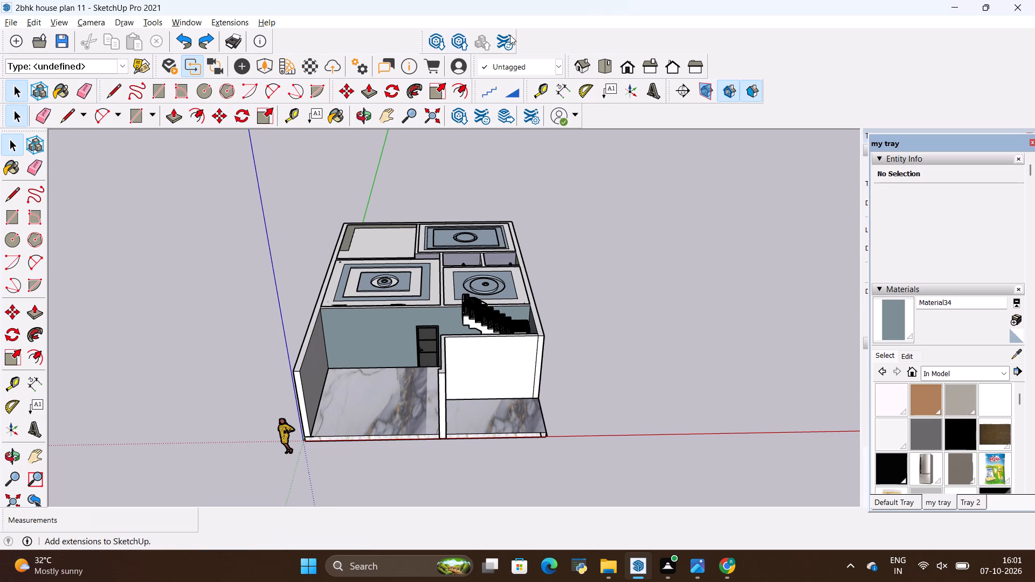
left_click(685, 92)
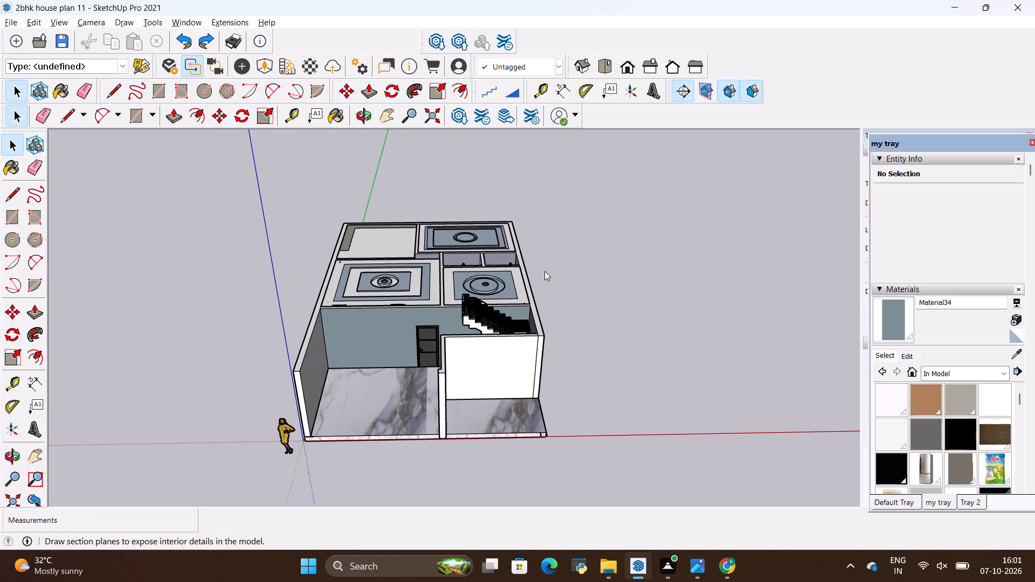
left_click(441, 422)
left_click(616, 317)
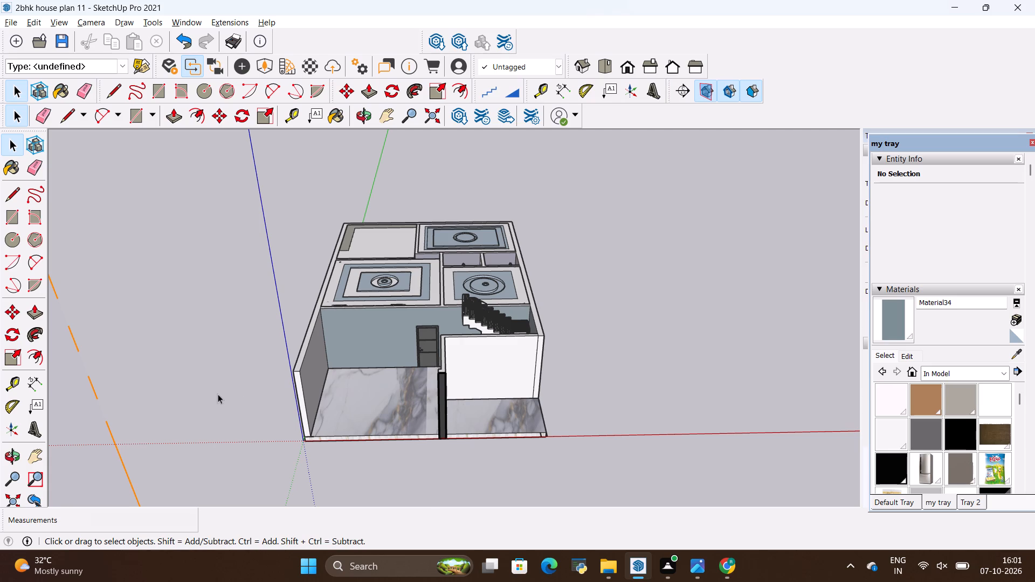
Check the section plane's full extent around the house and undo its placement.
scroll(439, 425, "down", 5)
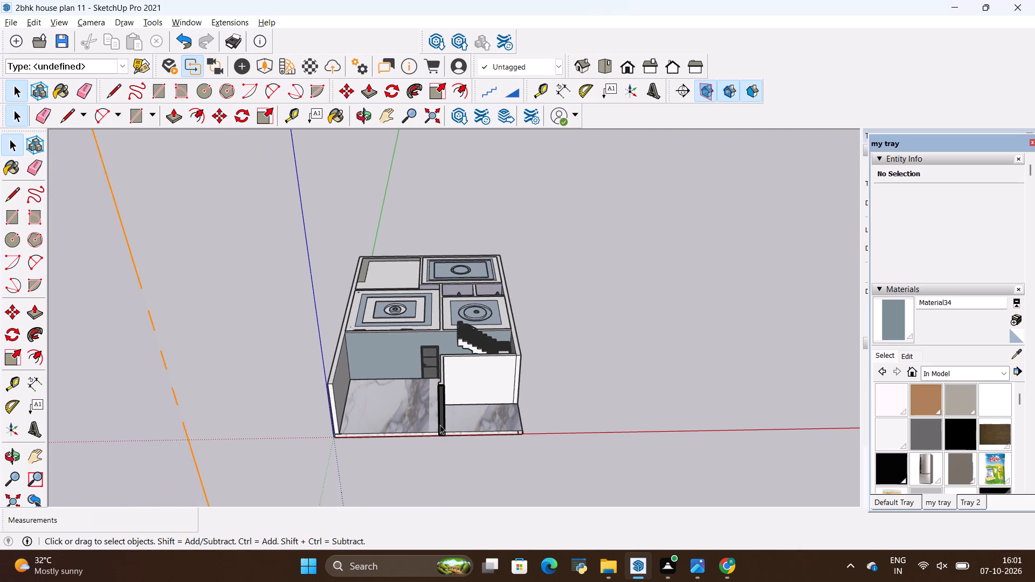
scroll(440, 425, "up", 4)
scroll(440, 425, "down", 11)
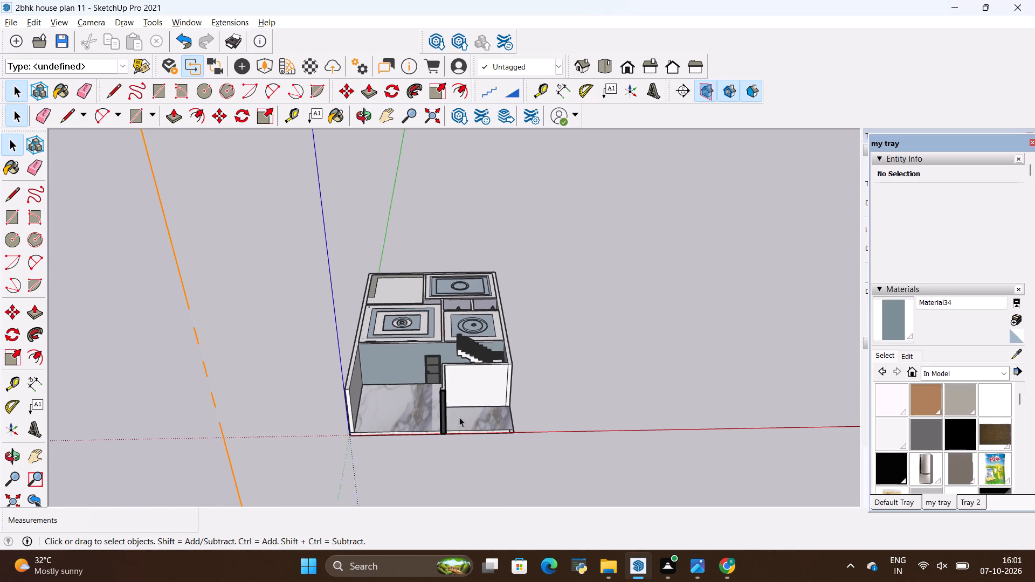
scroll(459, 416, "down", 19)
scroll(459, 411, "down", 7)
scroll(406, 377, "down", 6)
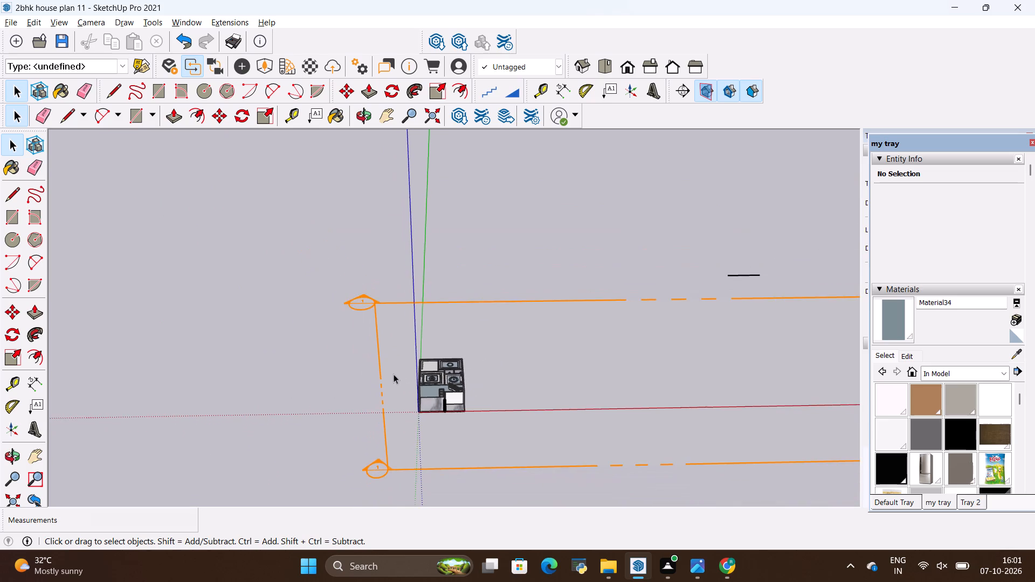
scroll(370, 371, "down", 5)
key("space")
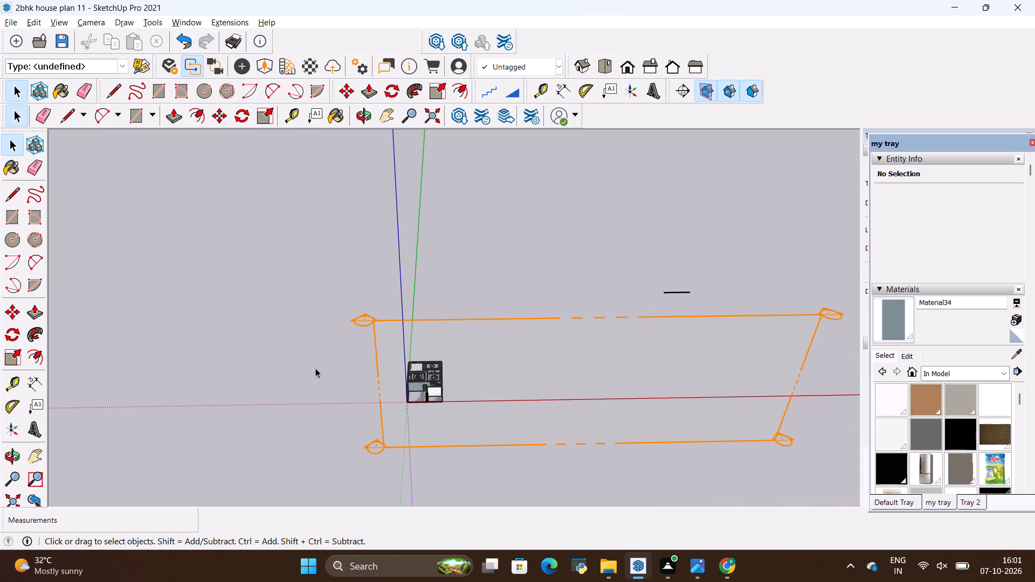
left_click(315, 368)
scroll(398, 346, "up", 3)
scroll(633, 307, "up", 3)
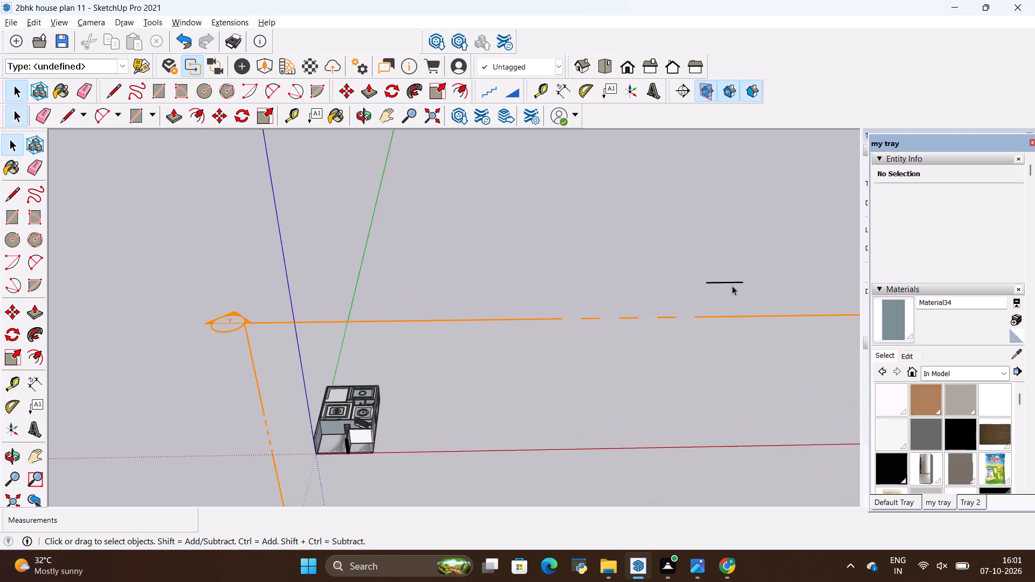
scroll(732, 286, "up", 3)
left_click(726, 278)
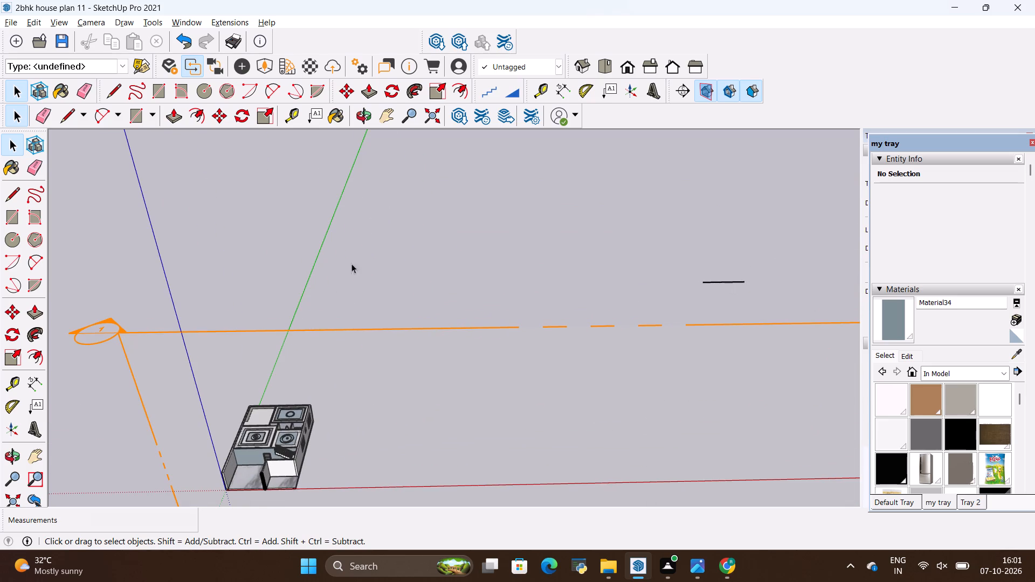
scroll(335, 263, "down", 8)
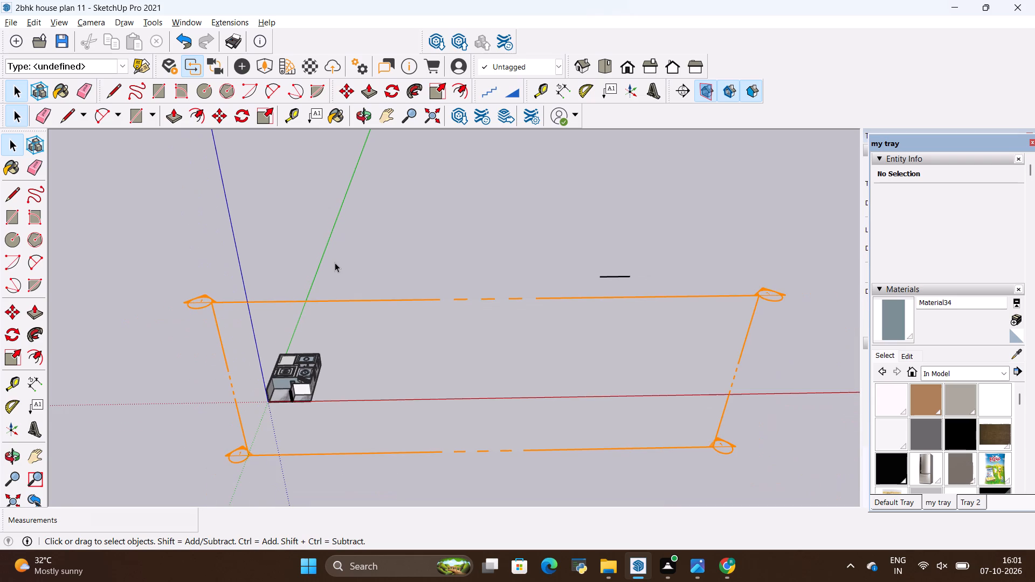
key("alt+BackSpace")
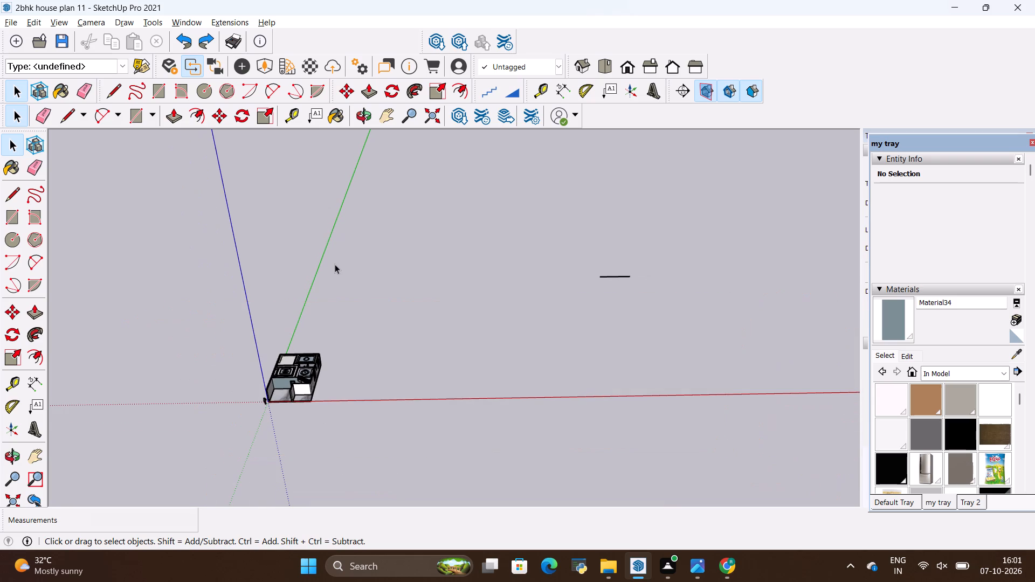
Erase the stray loose edge lying far away from the house.
key("space")
left_click(615, 275)
right_click(615, 275)
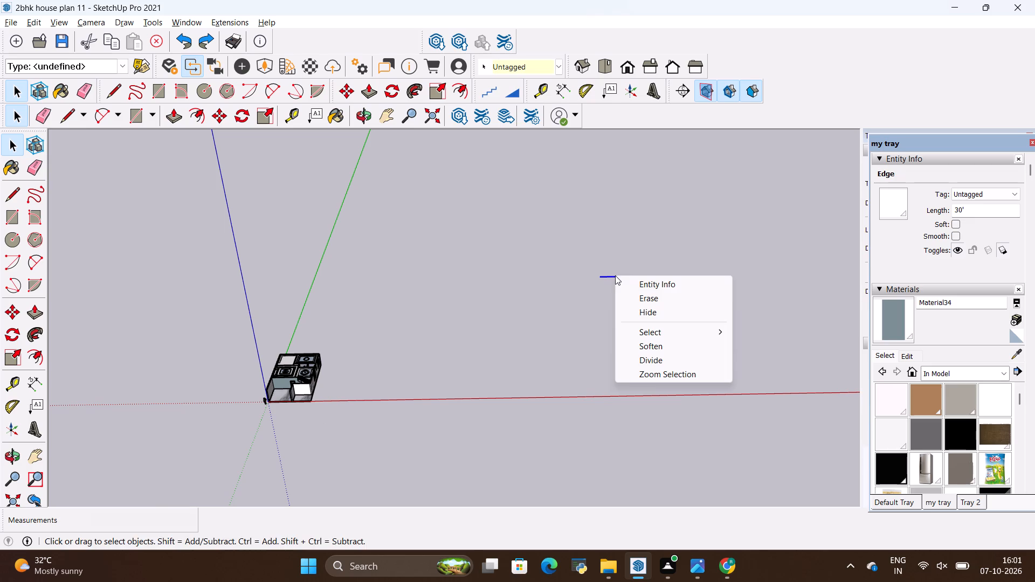
left_click(648, 299)
Place a section plane parallel to the house front on the porch dividing wall's end face, keeping the default name.
scroll(512, 346, "down", 4)
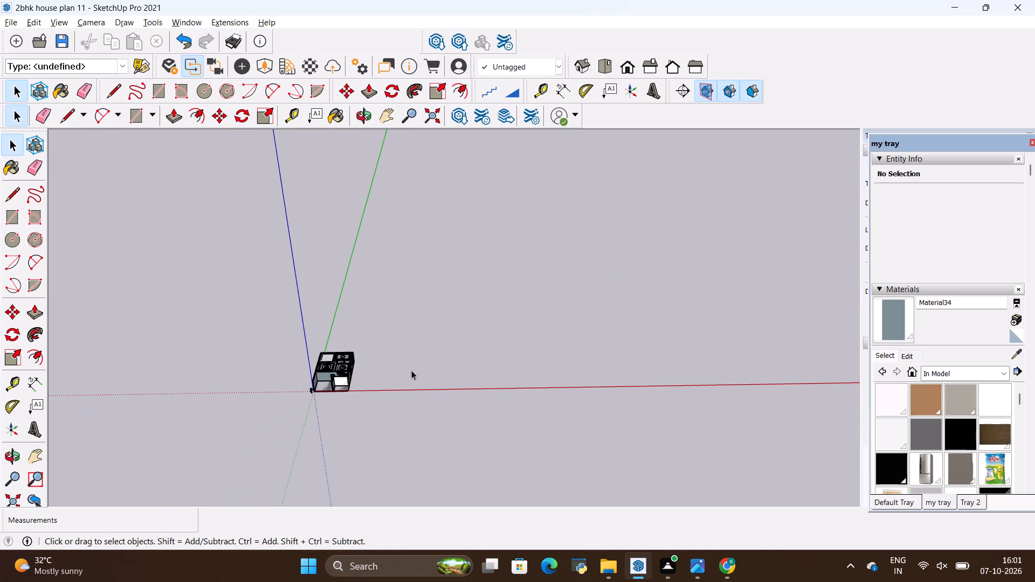
scroll(303, 378, "up", 20)
scroll(303, 378, "up", 1)
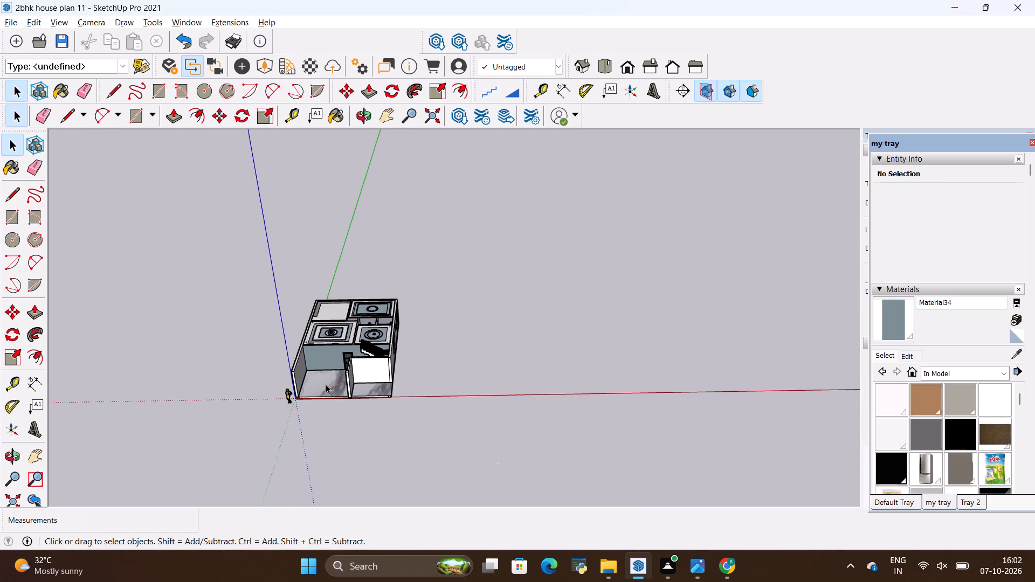
middle_click_drag(329, 393, 361, 348)
scroll(356, 345, "up", 4)
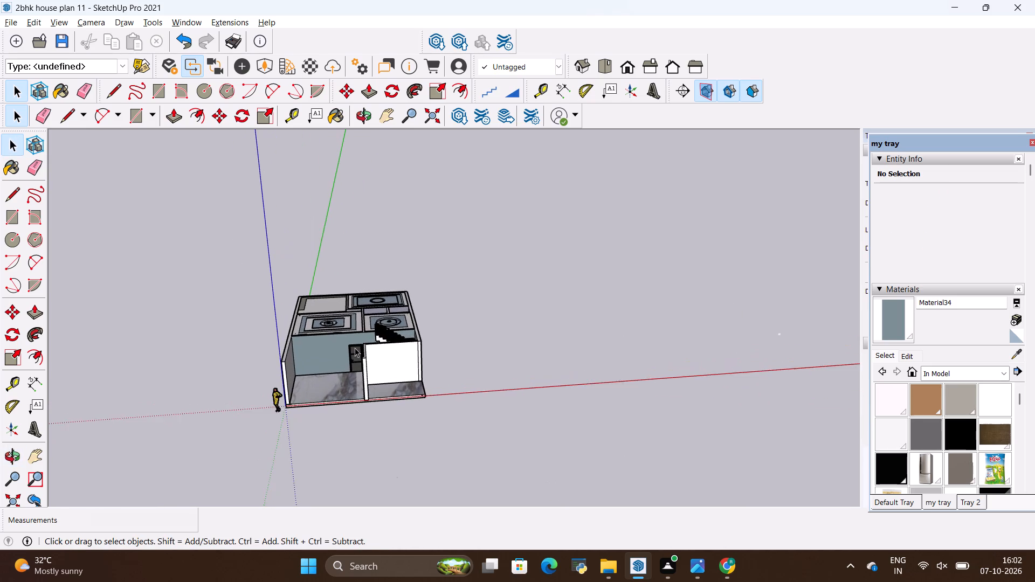
scroll(355, 348, "up", 4)
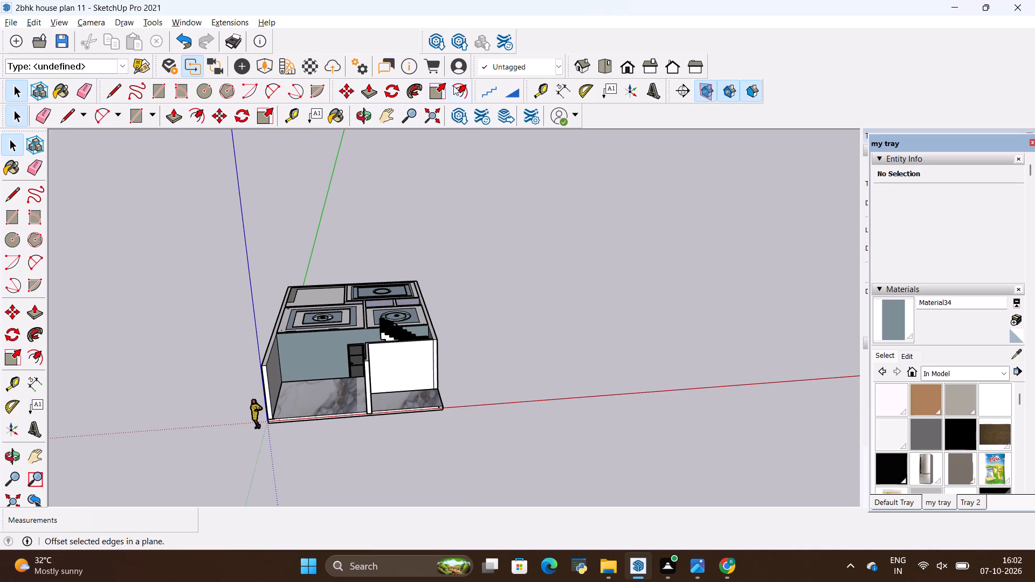
left_click(680, 93)
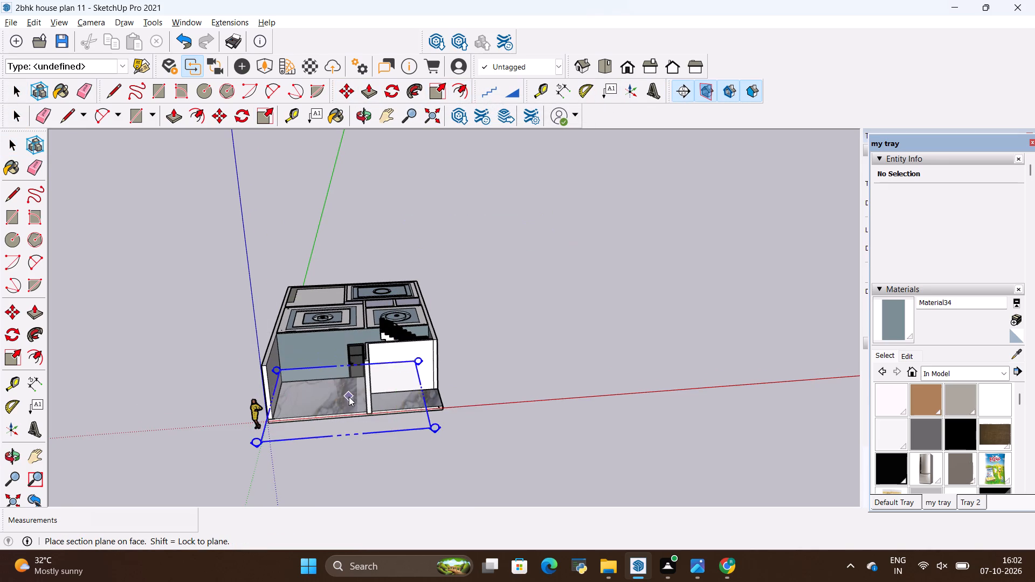
left_click(372, 400)
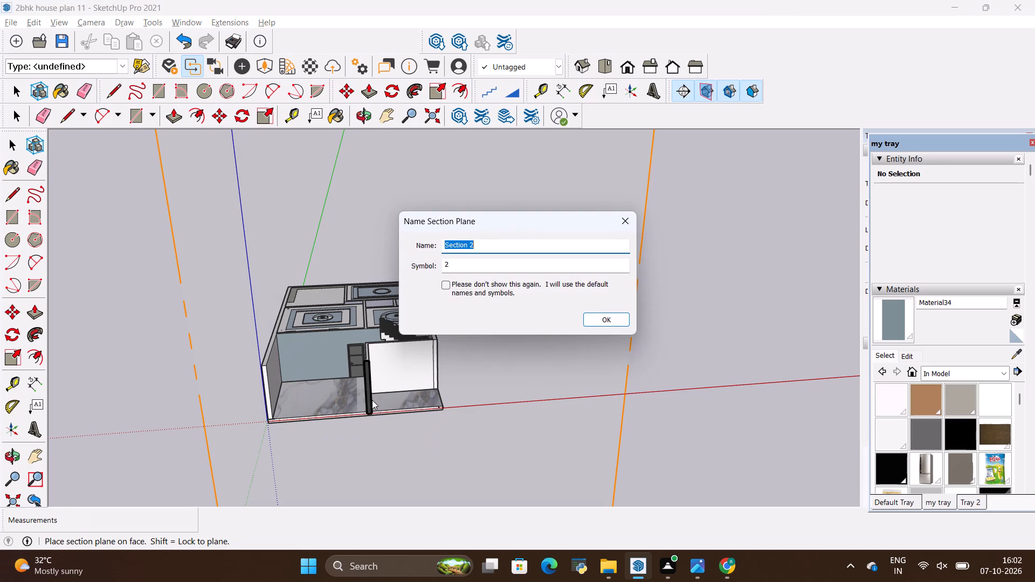
left_click(589, 317)
Slide the section plane back through the house to examine the cut living room and bedroom, leaving the move uncommitted.
scroll(418, 321, "down", 7)
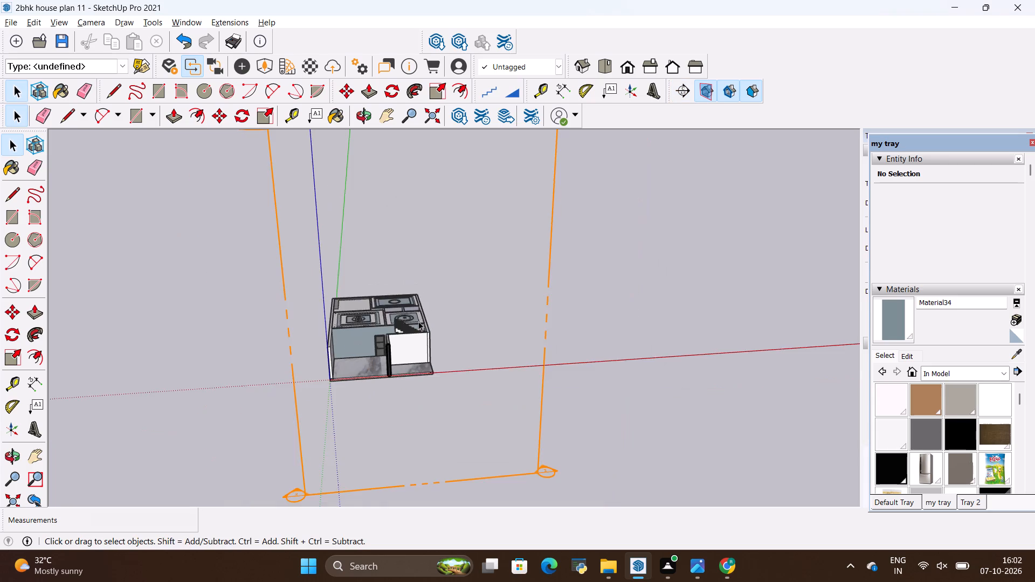
scroll(418, 321, "down", 10)
scroll(434, 305, "up", 3)
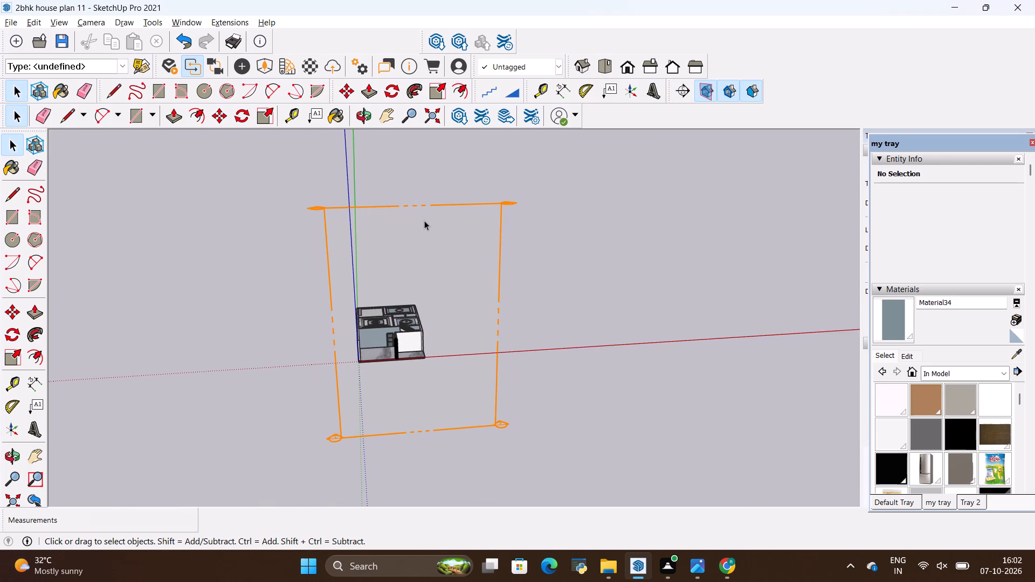
scroll(436, 229, "up", 3)
scroll(452, 294, "up", 14)
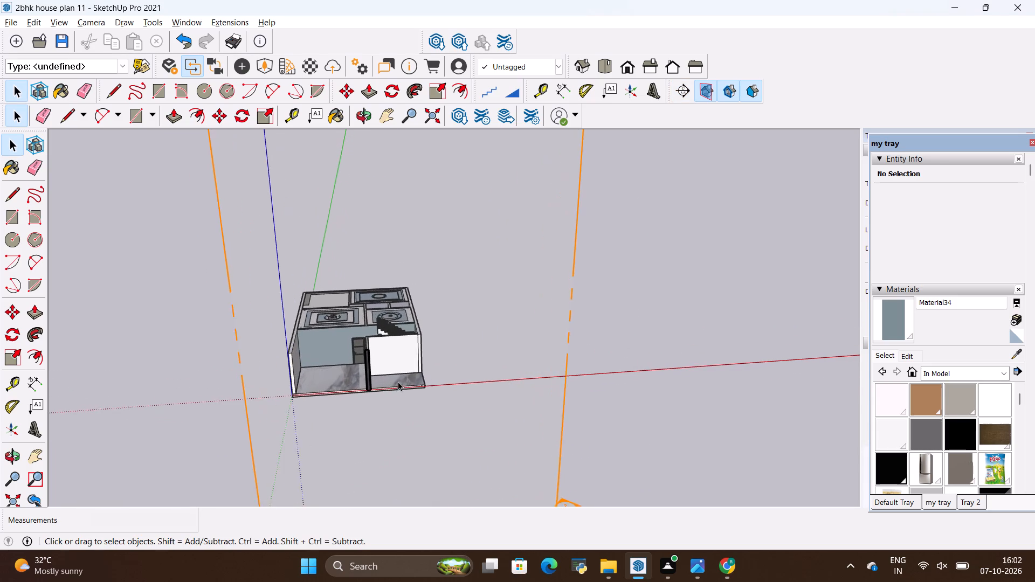
scroll(398, 382, "up", 20)
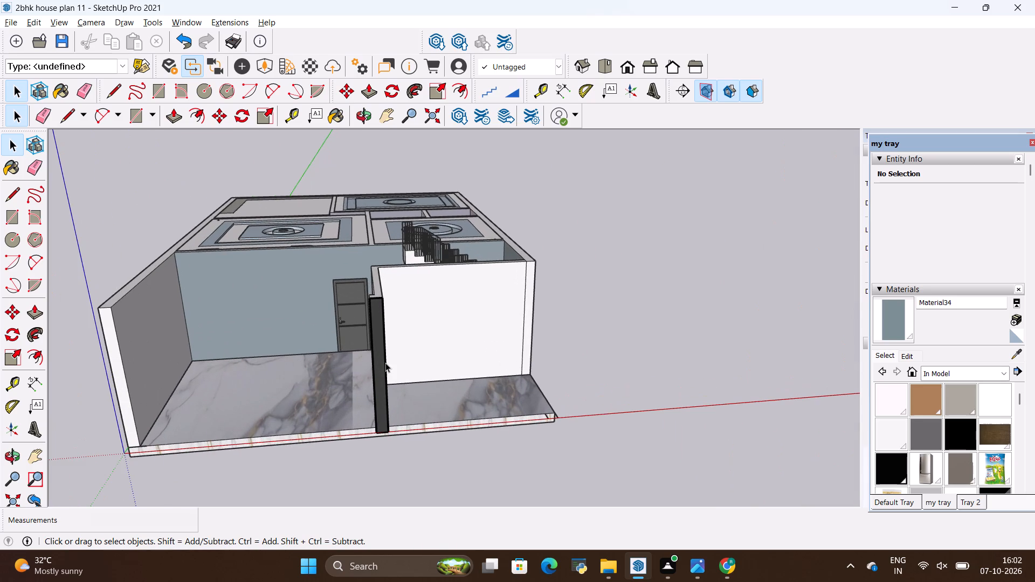
left_click(383, 370)
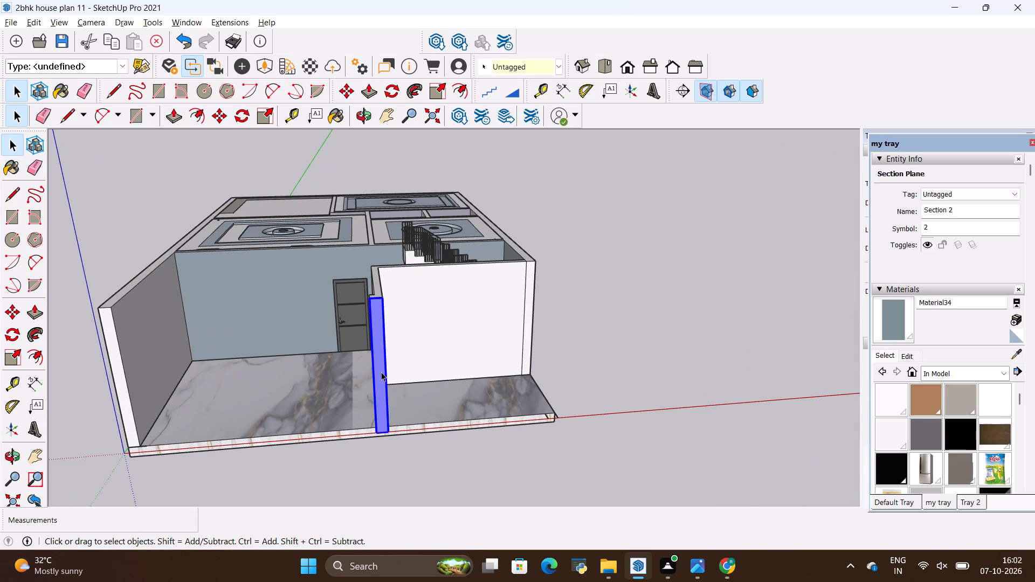
key("m")
left_click(379, 380)
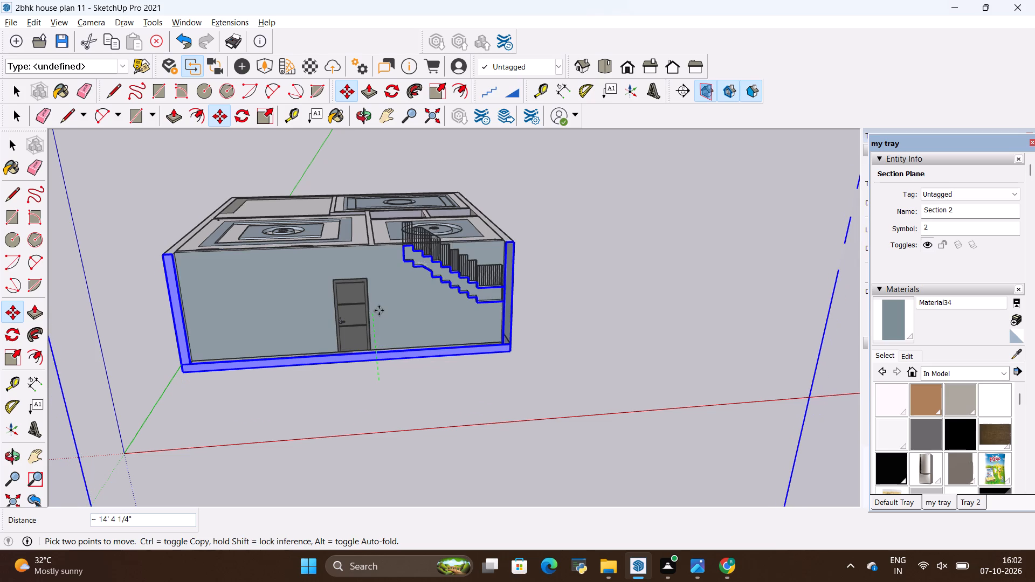
middle_click_drag(379, 306, 345, 300)
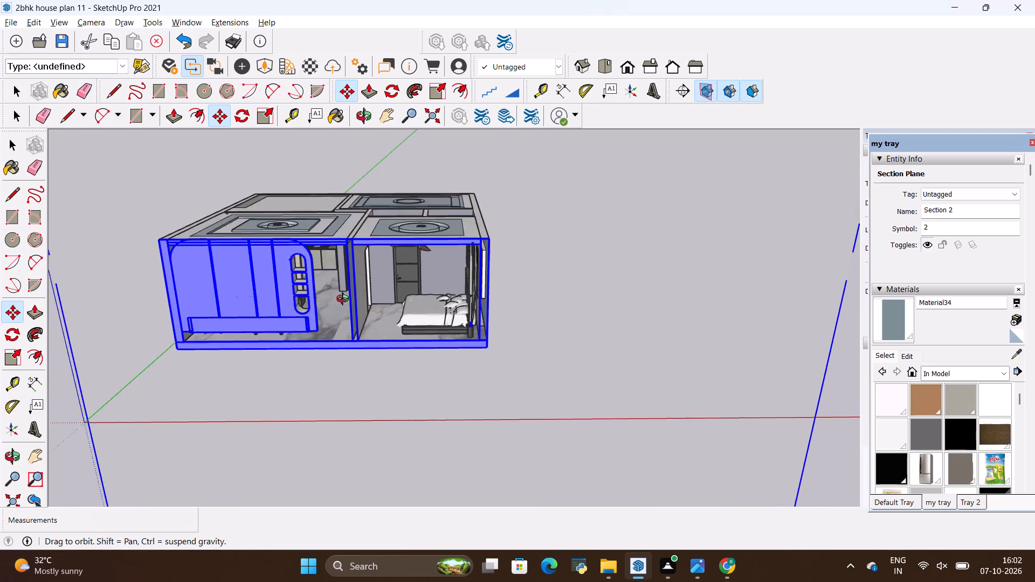
middle_click_drag(345, 300, 372, 280)
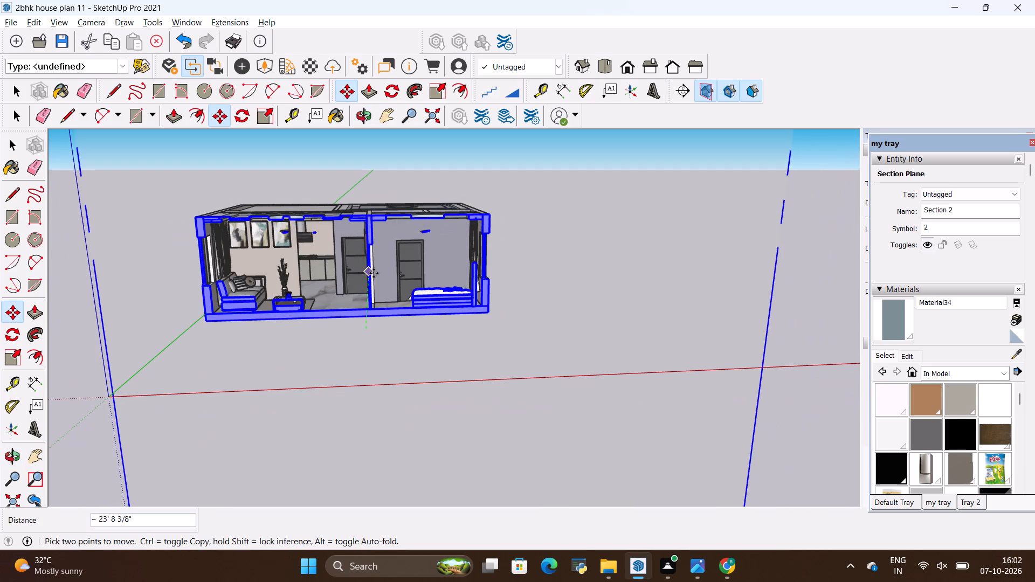
scroll(368, 280, "up", 8)
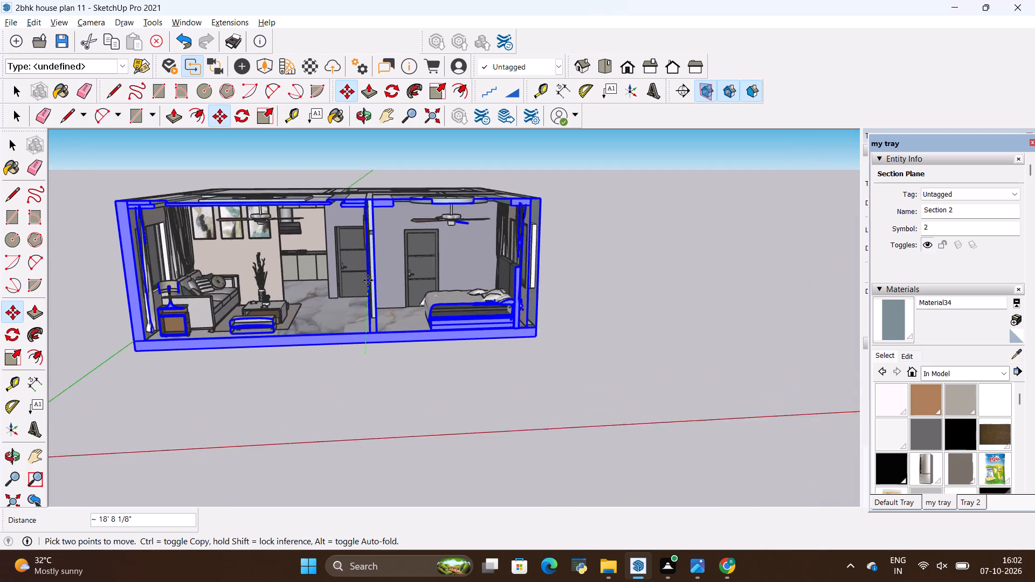
scroll(368, 280, "up", 4)
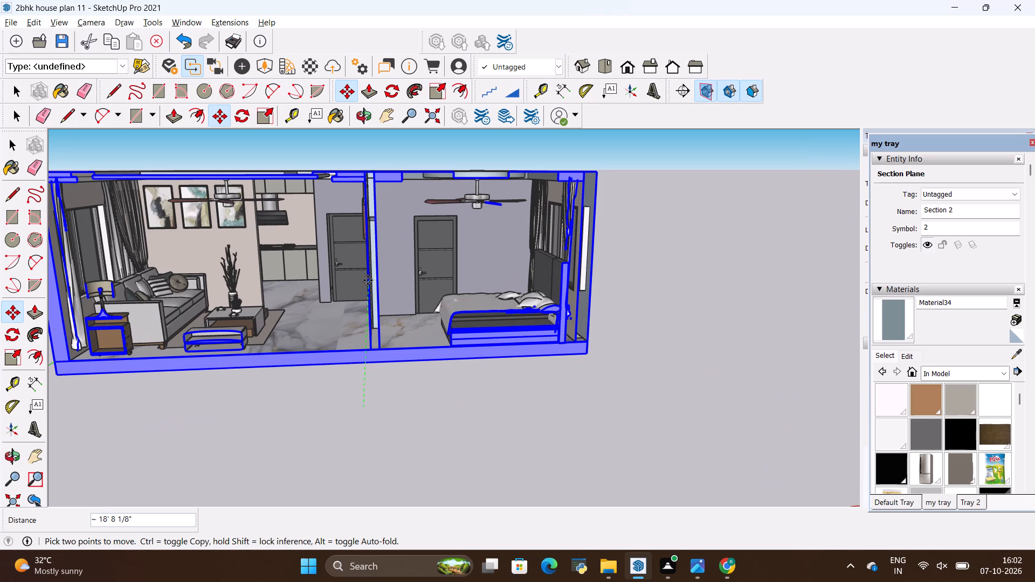
scroll(368, 280, "down", 10)
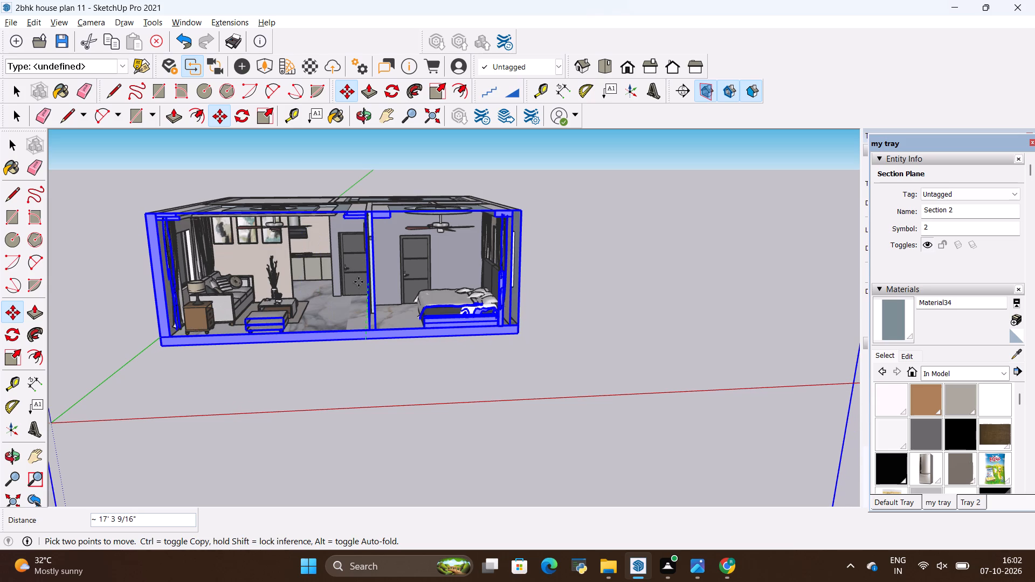
scroll(358, 282, "up", 7)
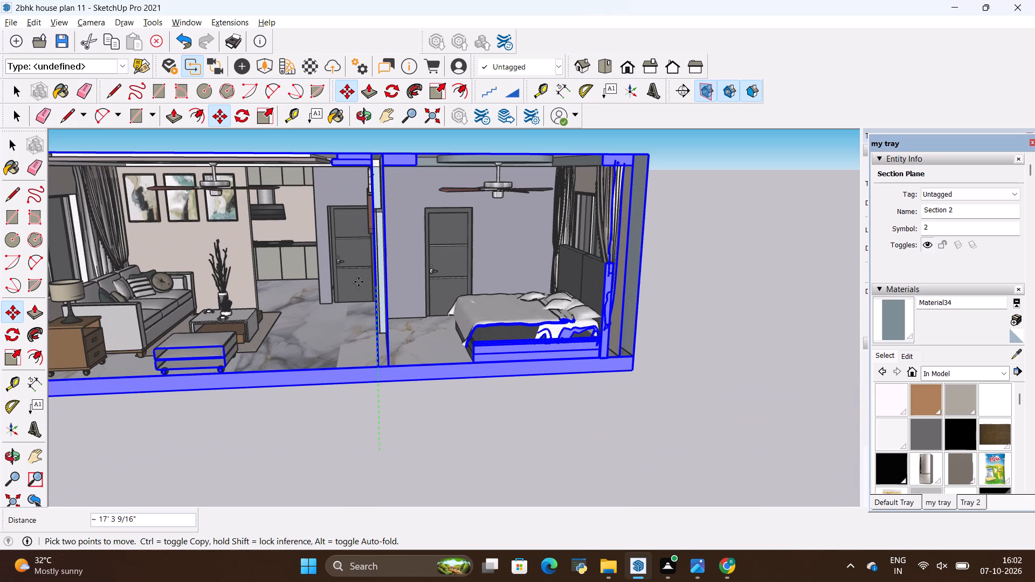
key("Escape")
Turn off the display of section fill, section cuts and section planes.
scroll(430, 353, "down", 6)
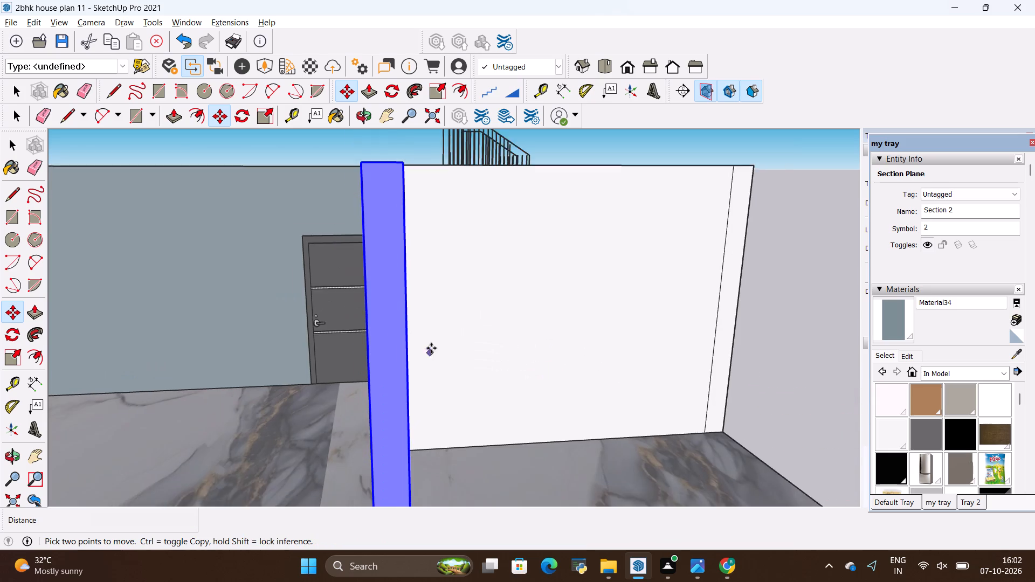
scroll(431, 348, "down", 20)
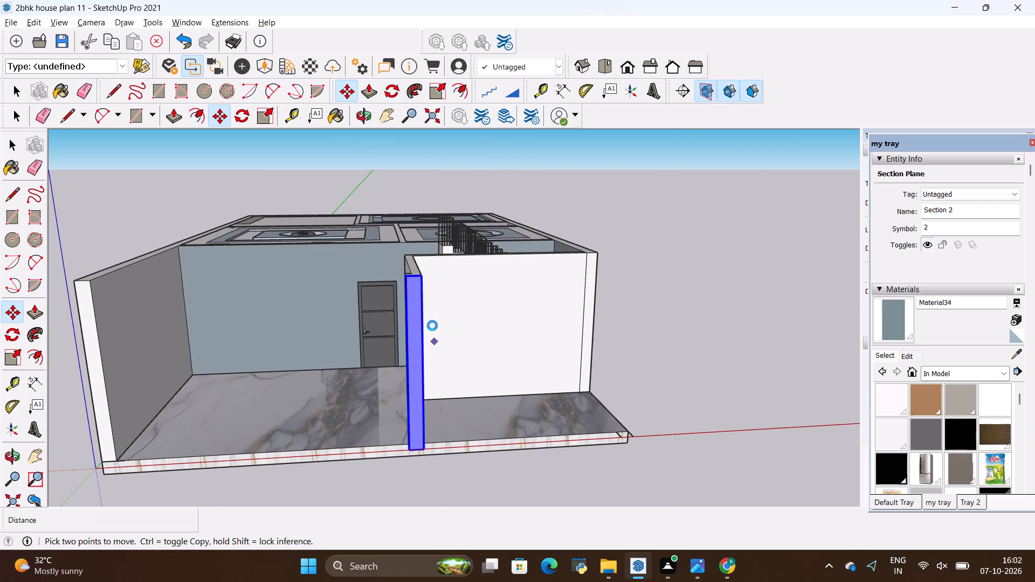
scroll(434, 324, "down", 12)
scroll(668, 329, "down", 4)
scroll(569, 337, "down", 5)
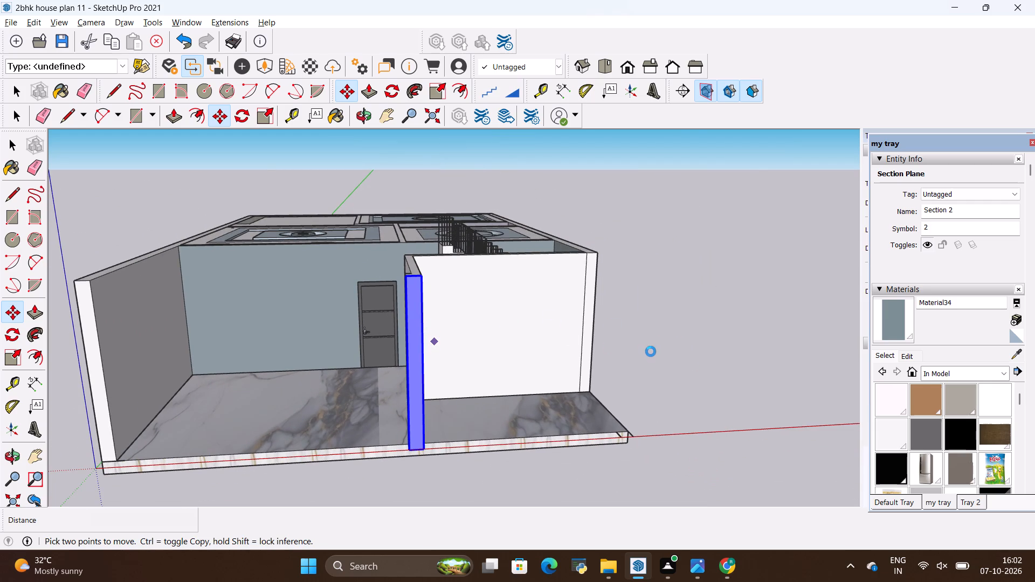
scroll(650, 351, "up", 4)
scroll(650, 354, "down", 5)
scroll(650, 352, "up", 3)
scroll(650, 351, "down", 12)
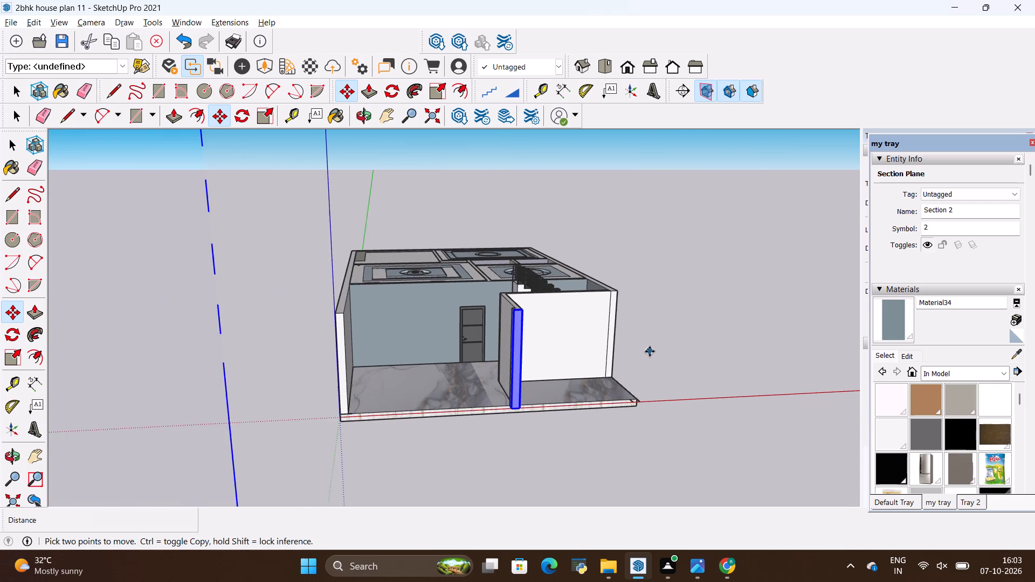
scroll(650, 351, "down", 6)
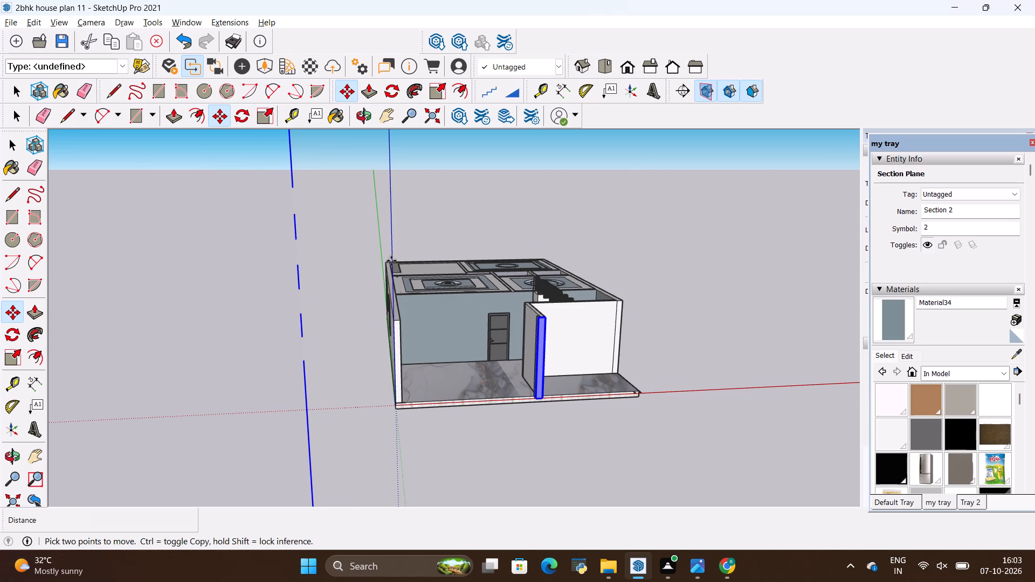
left_click(751, 92)
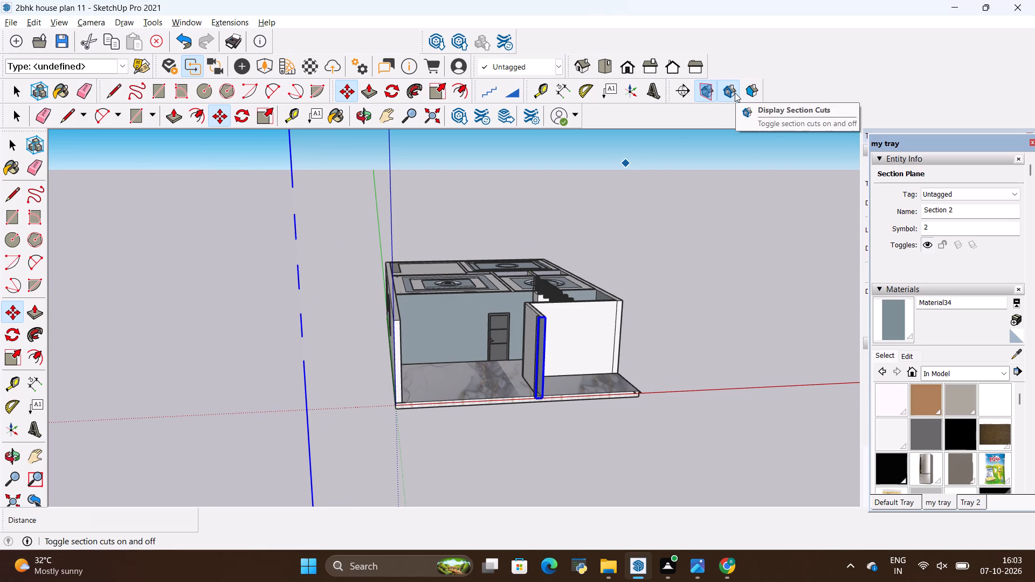
left_click(734, 90)
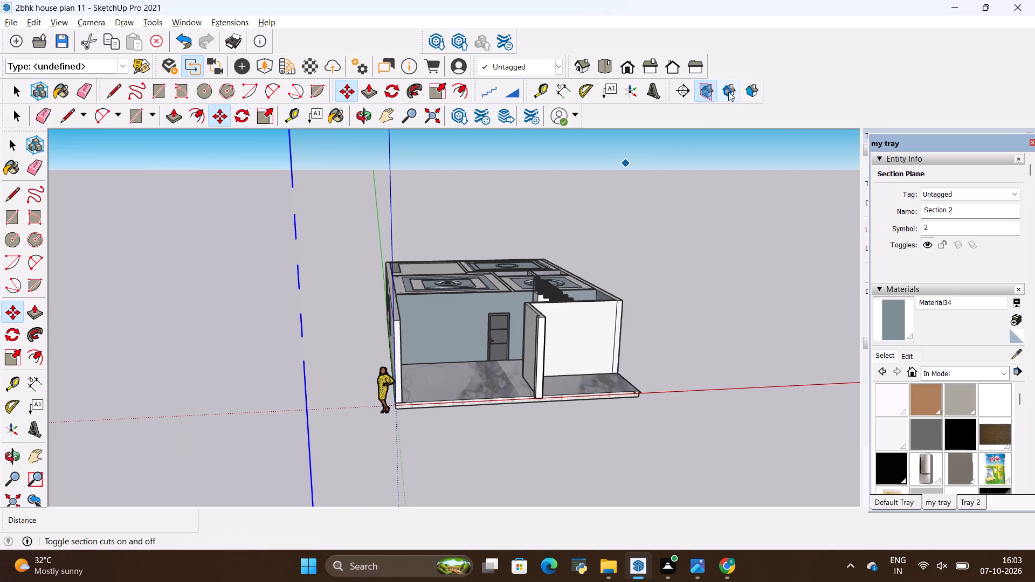
left_click(706, 88)
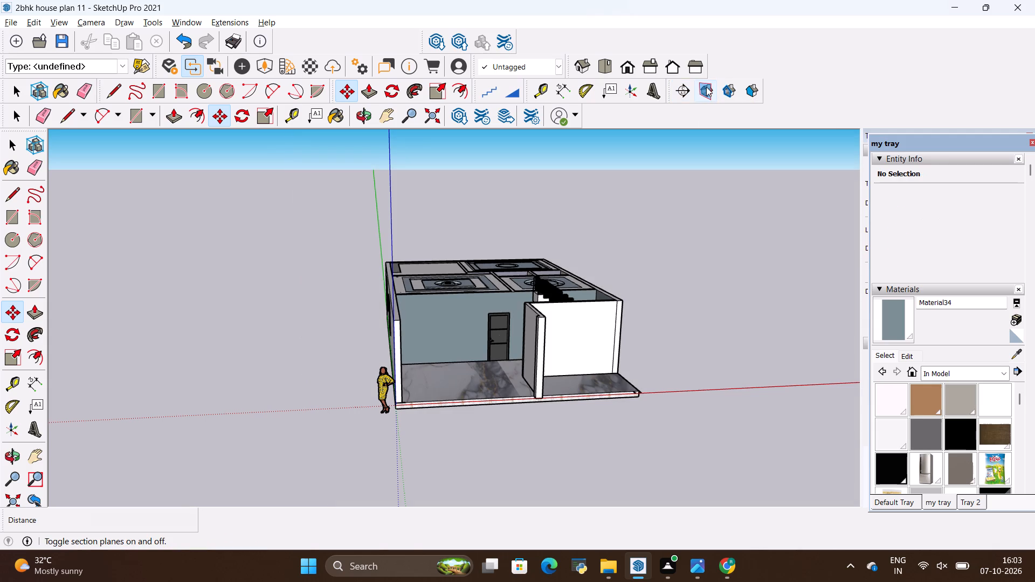
Examine the whole uncut house from the front and from above, leaving nothing selected.
key("space")
left_click(345, 295)
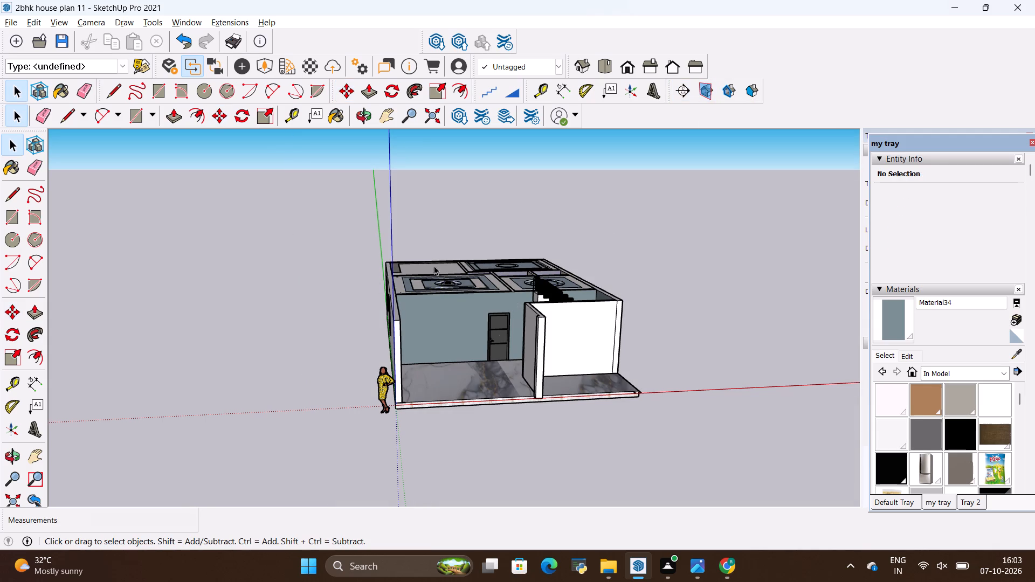
left_click(481, 304)
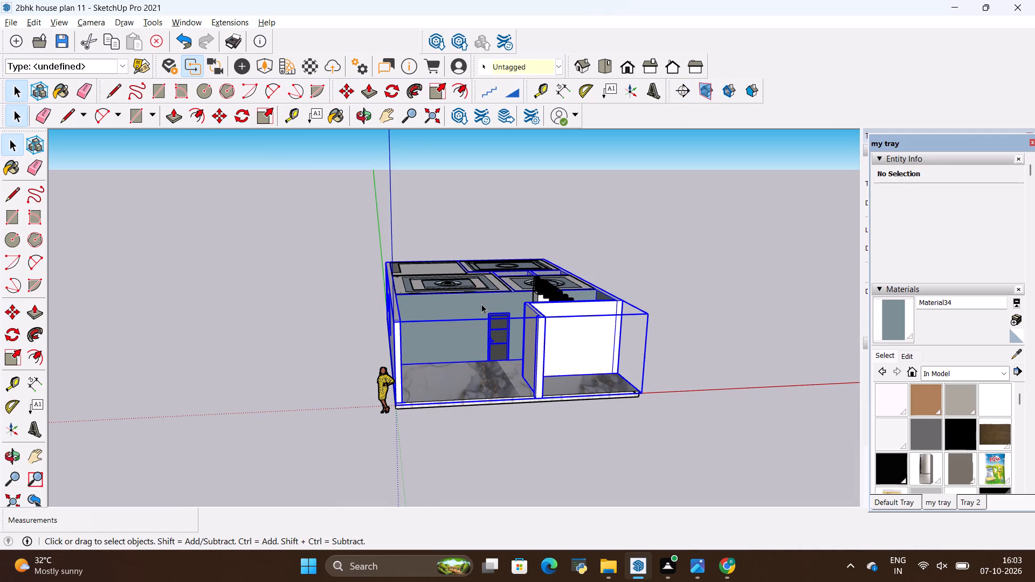
left_click(163, 314)
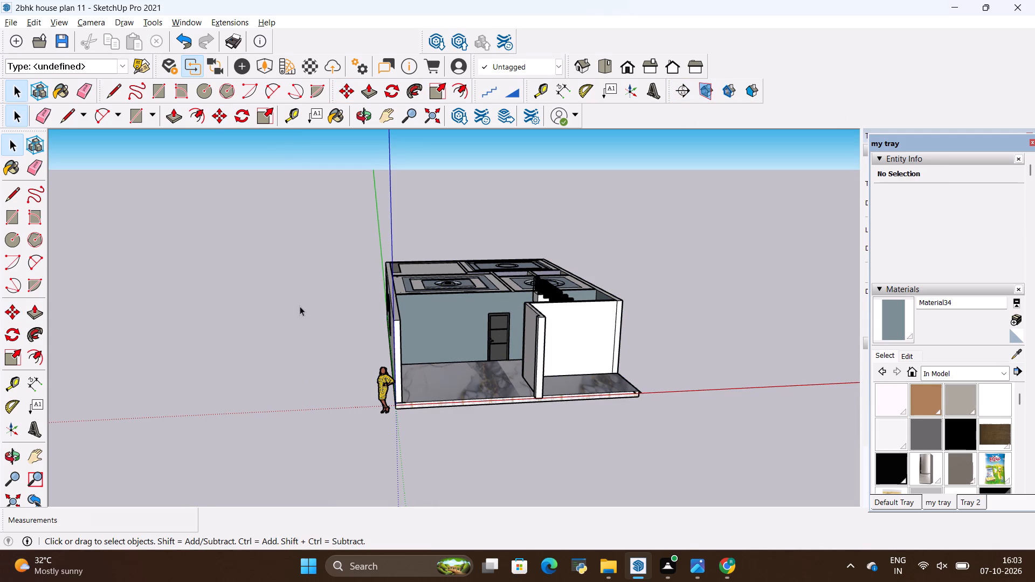
key("space")
left_click(300, 307)
middle_click_drag(702, 285, 589, 374)
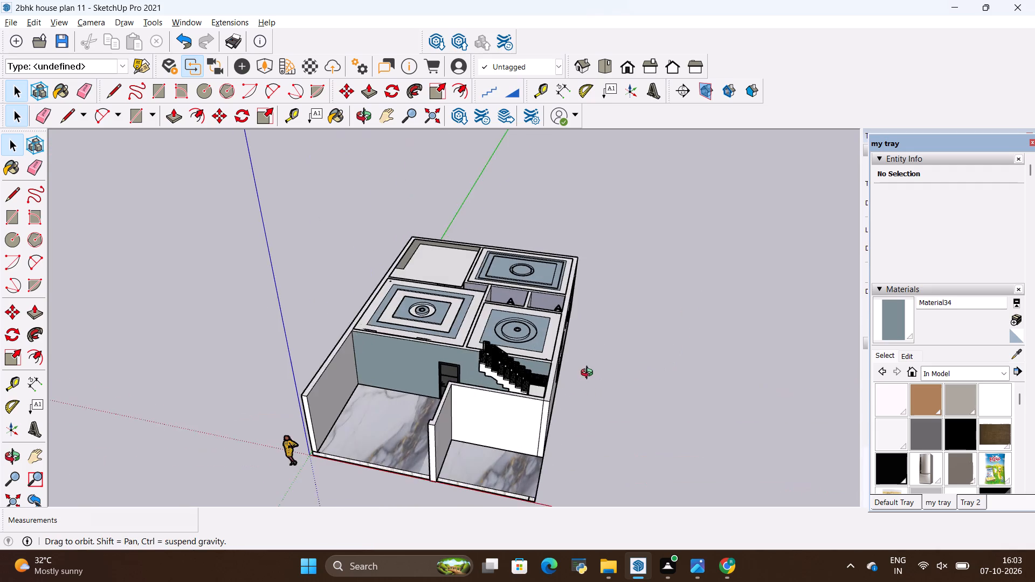
middle_click_drag(589, 374, 588, 372)
scroll(585, 366, "down", 5)
middle_click_drag(360, 332, 437, 432)
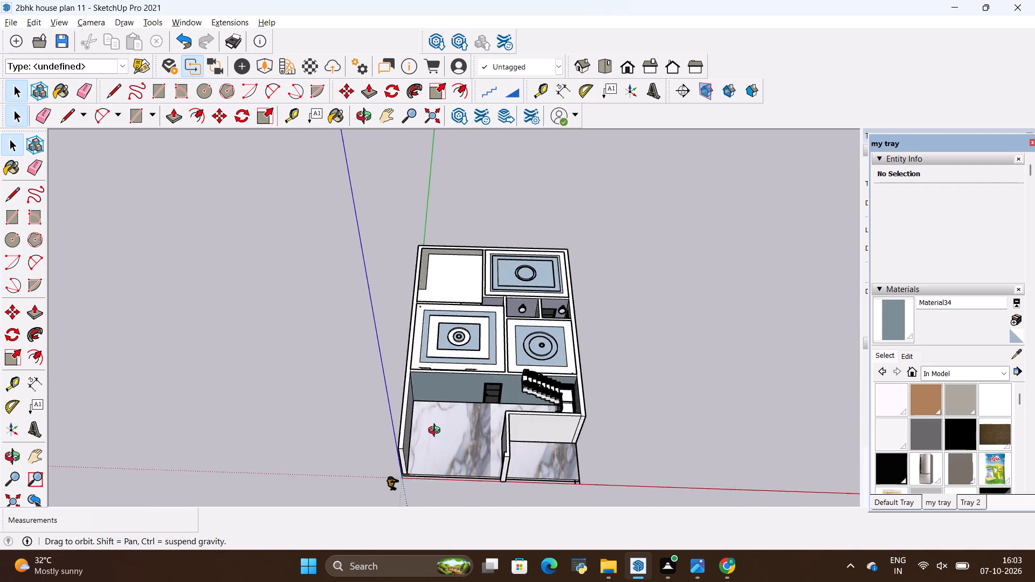
middle_click_drag(437, 432, 400, 347)
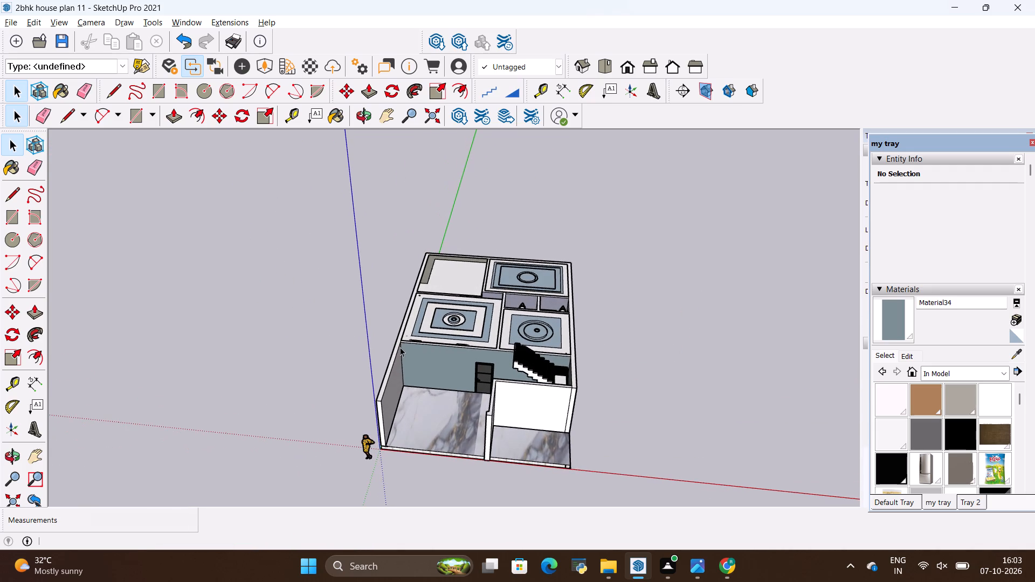
scroll(423, 214, "down", 4)
scroll(451, 310, "up", 3)
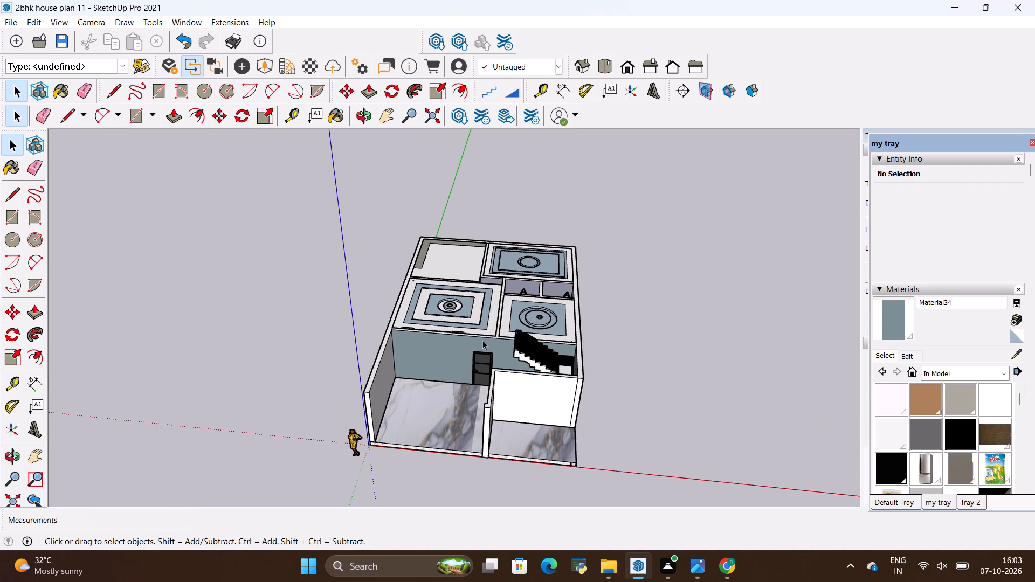
scroll(537, 470, "up", 1)
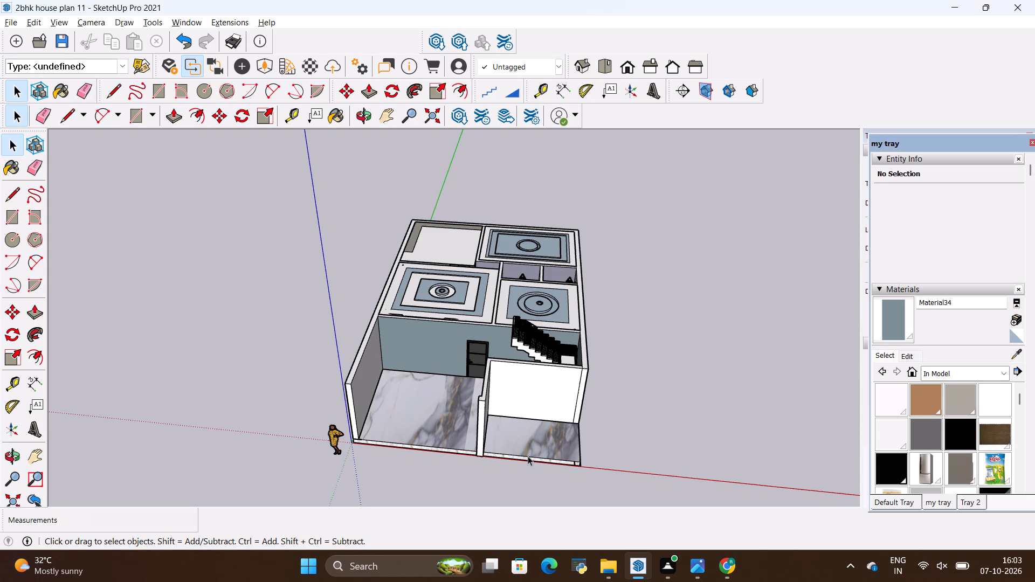
Save the house model under its current file name.
key("ctrl+s")
key("ctrl+s")
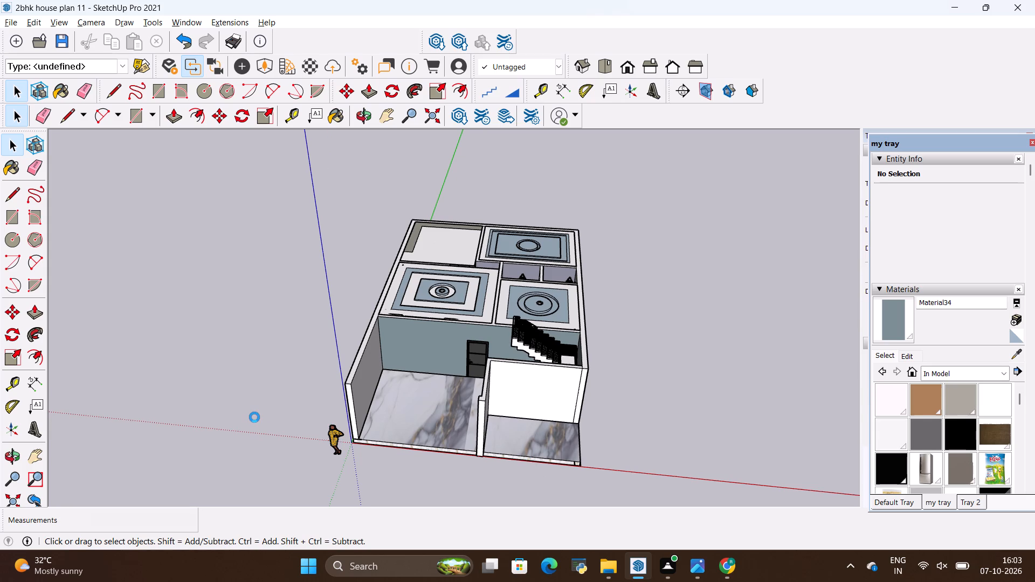